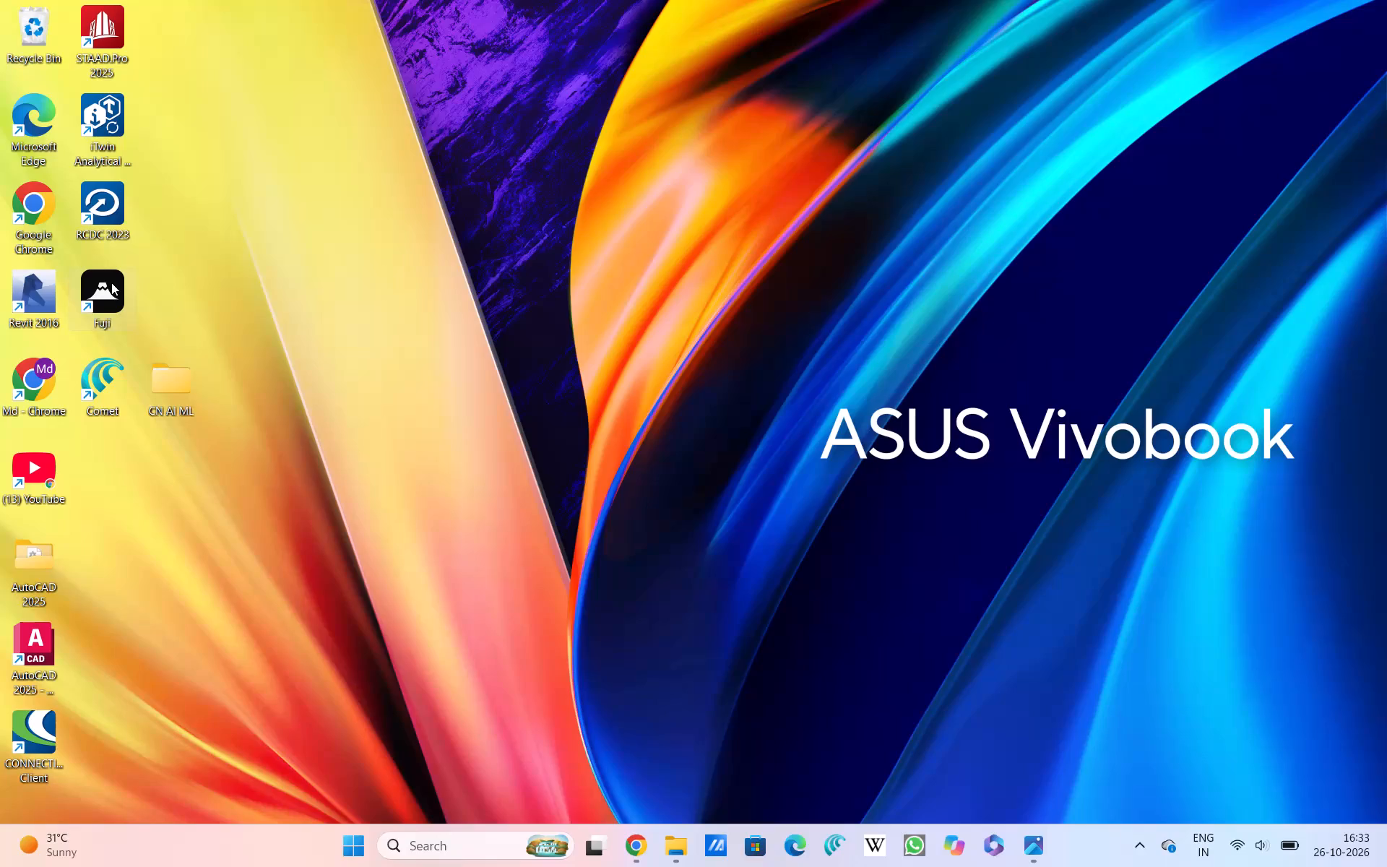
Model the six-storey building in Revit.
Launch the Fuji application from its desktop shortcut.
{"action": "left_click", "coordinate": [111, 282]}
{"action": "double_click", "coordinate": [111, 282]}
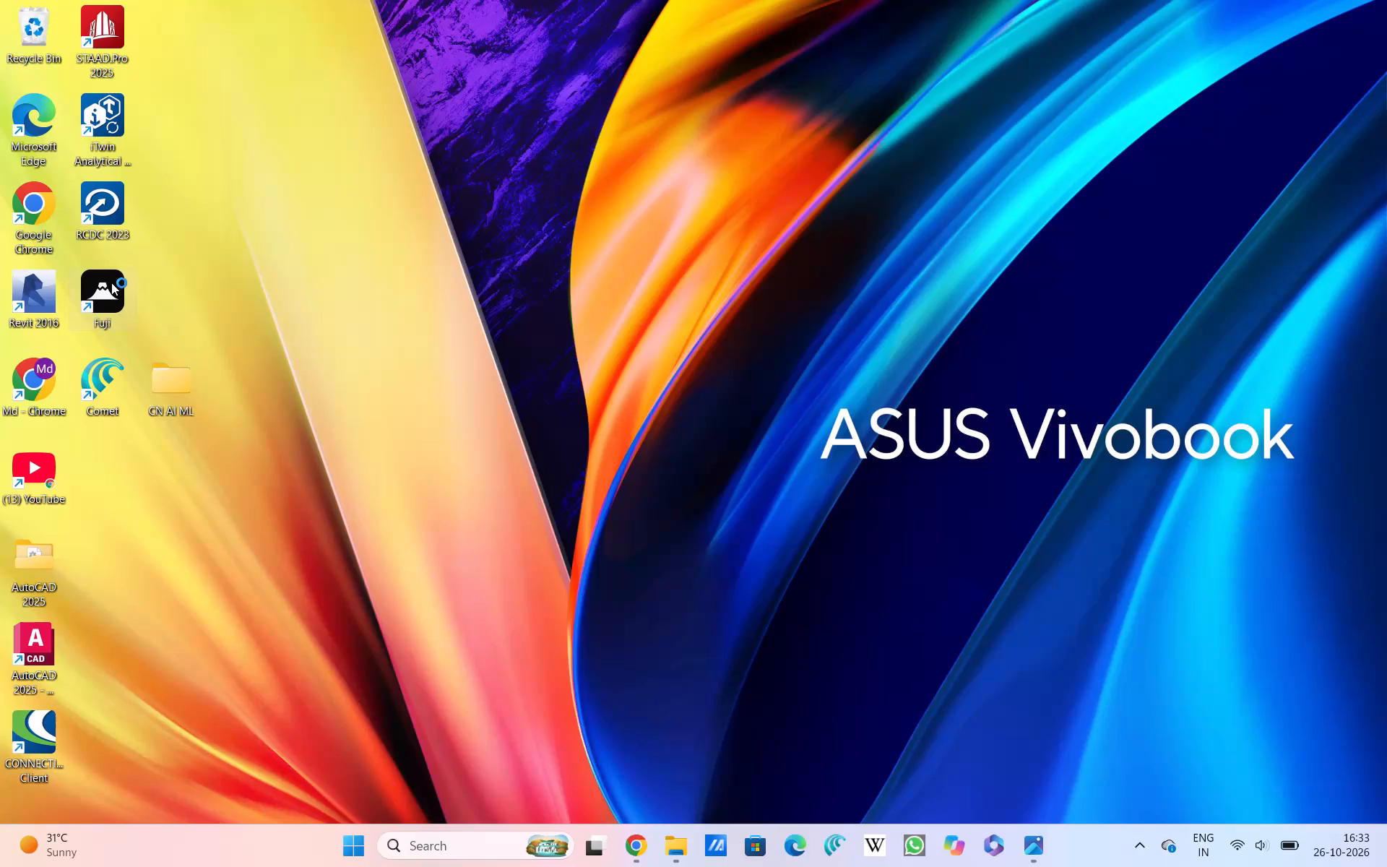
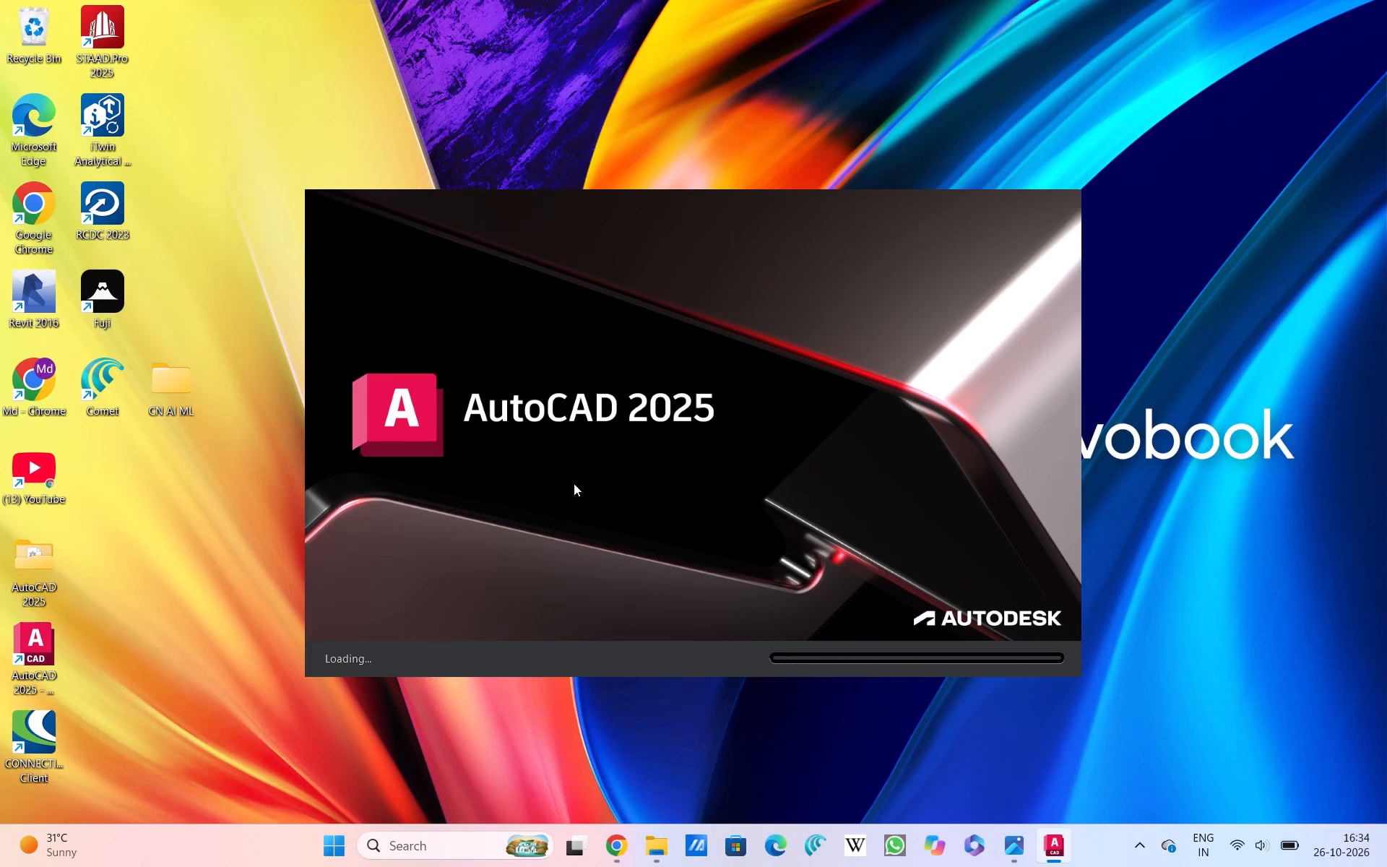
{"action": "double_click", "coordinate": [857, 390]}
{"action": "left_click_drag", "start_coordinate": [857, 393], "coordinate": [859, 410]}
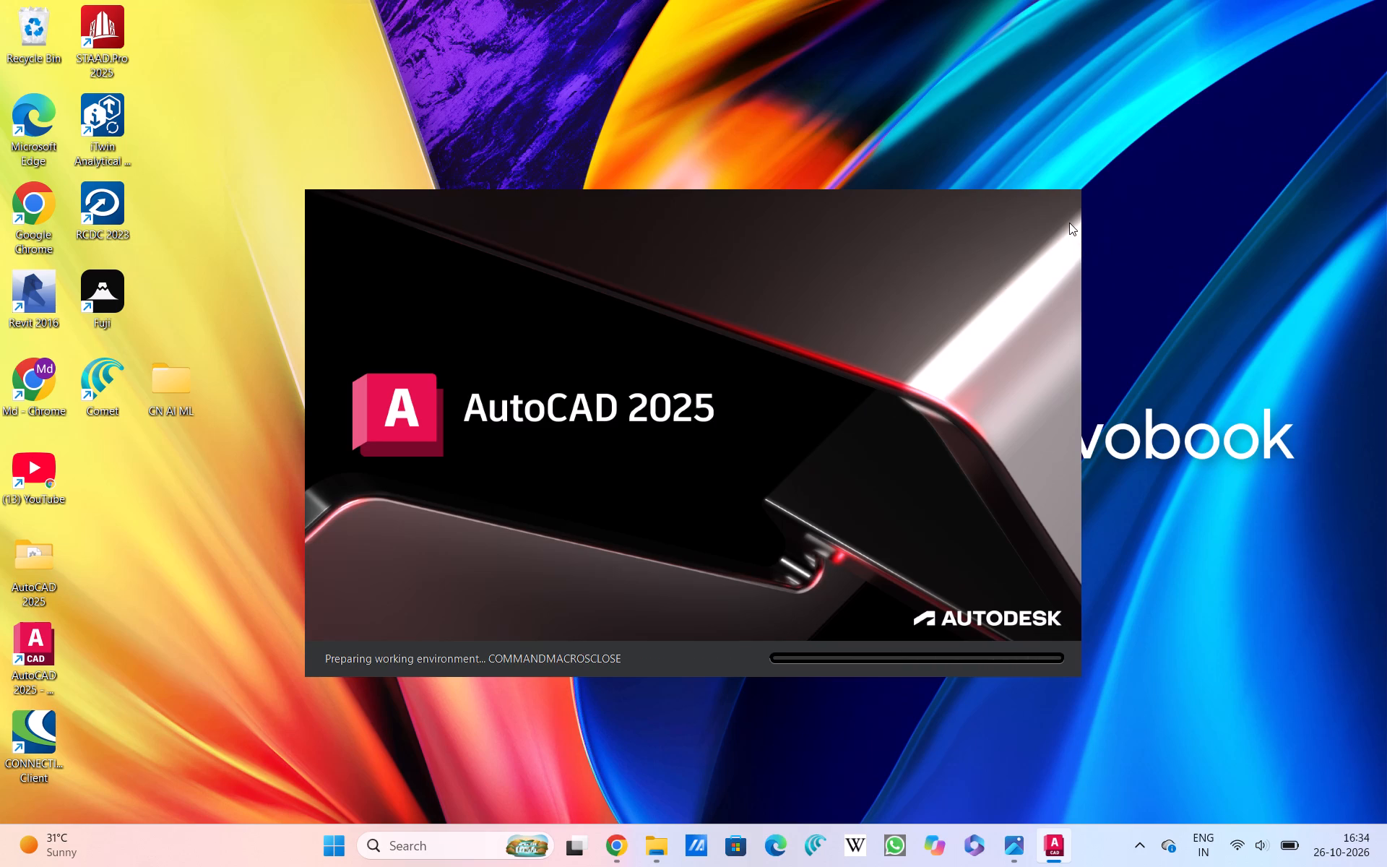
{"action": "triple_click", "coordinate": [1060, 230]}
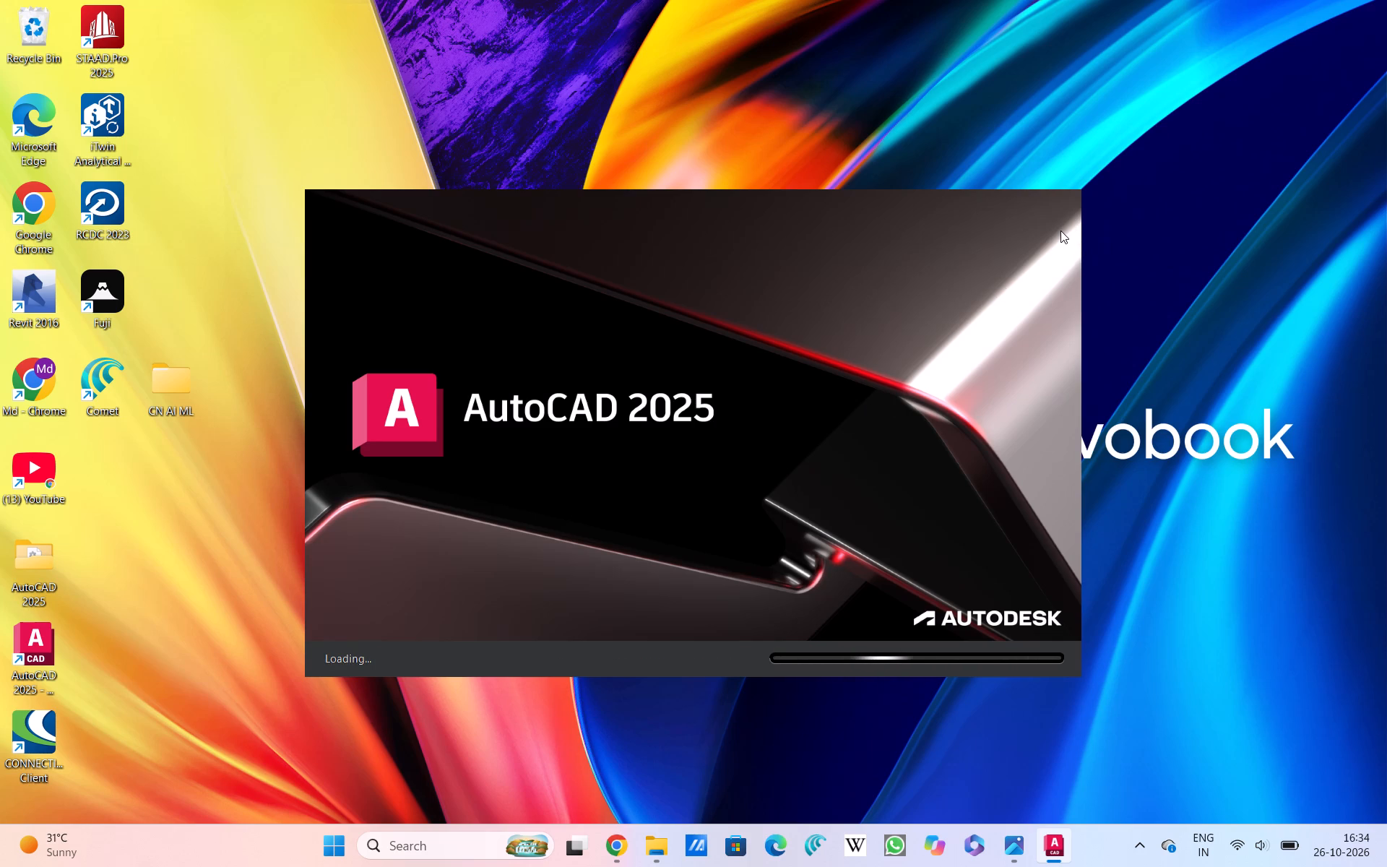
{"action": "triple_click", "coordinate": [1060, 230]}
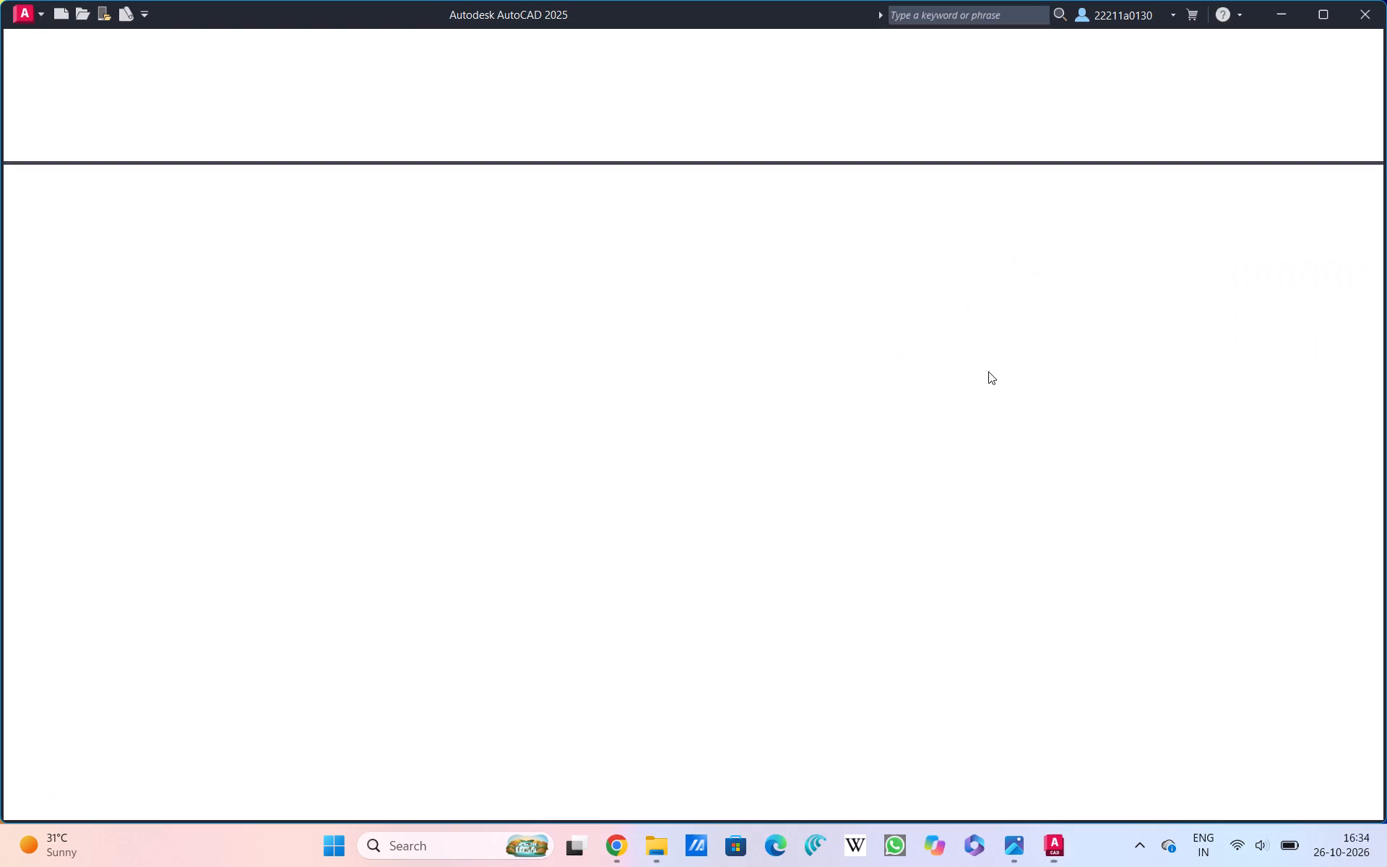
Close AutoCAD 2025 from its start page without opening any drawing, returning to the desktop.
{"action": "left_click", "coordinate": [1364, 26]}
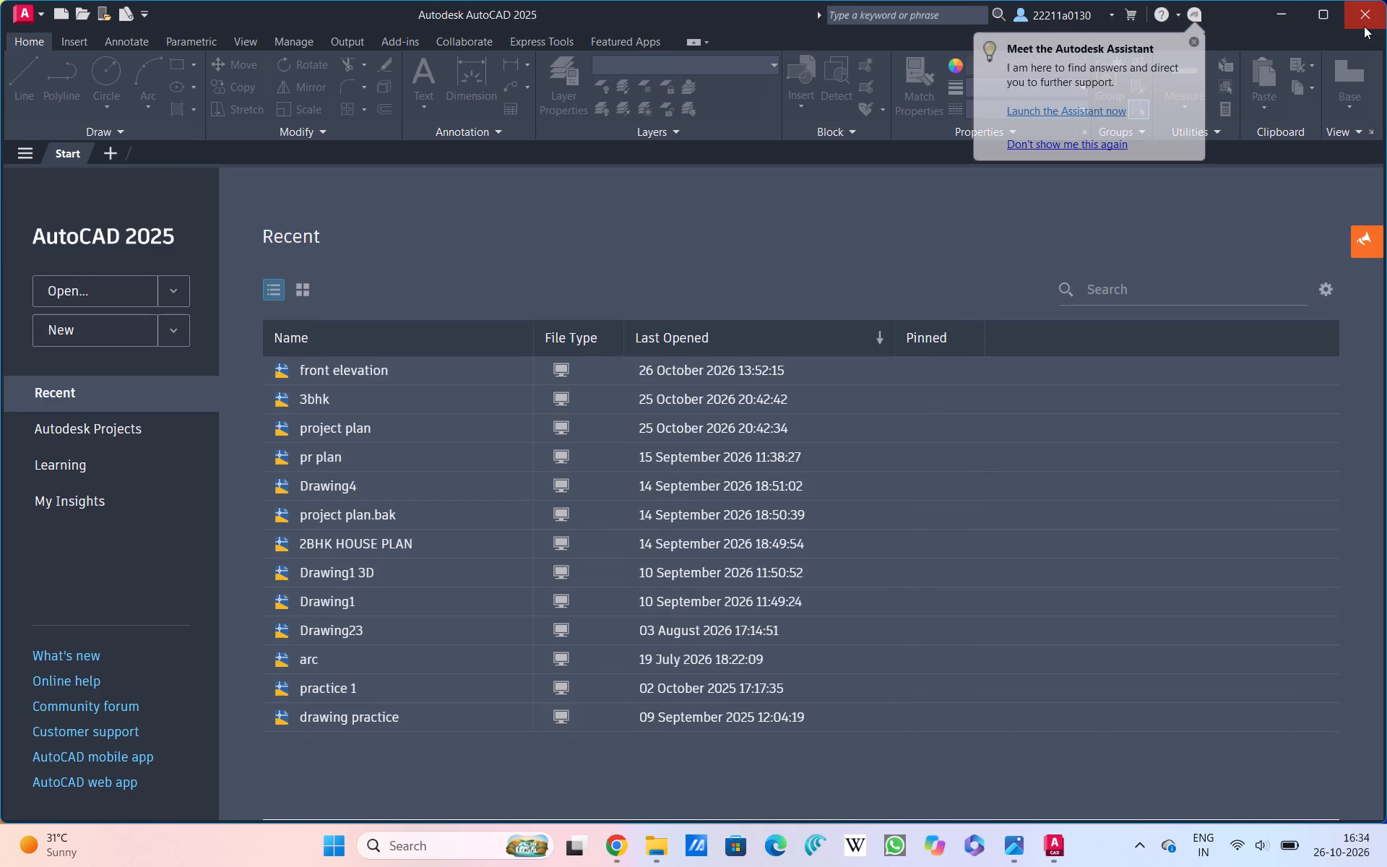
{"action": "double_click", "coordinate": [1365, 24]}
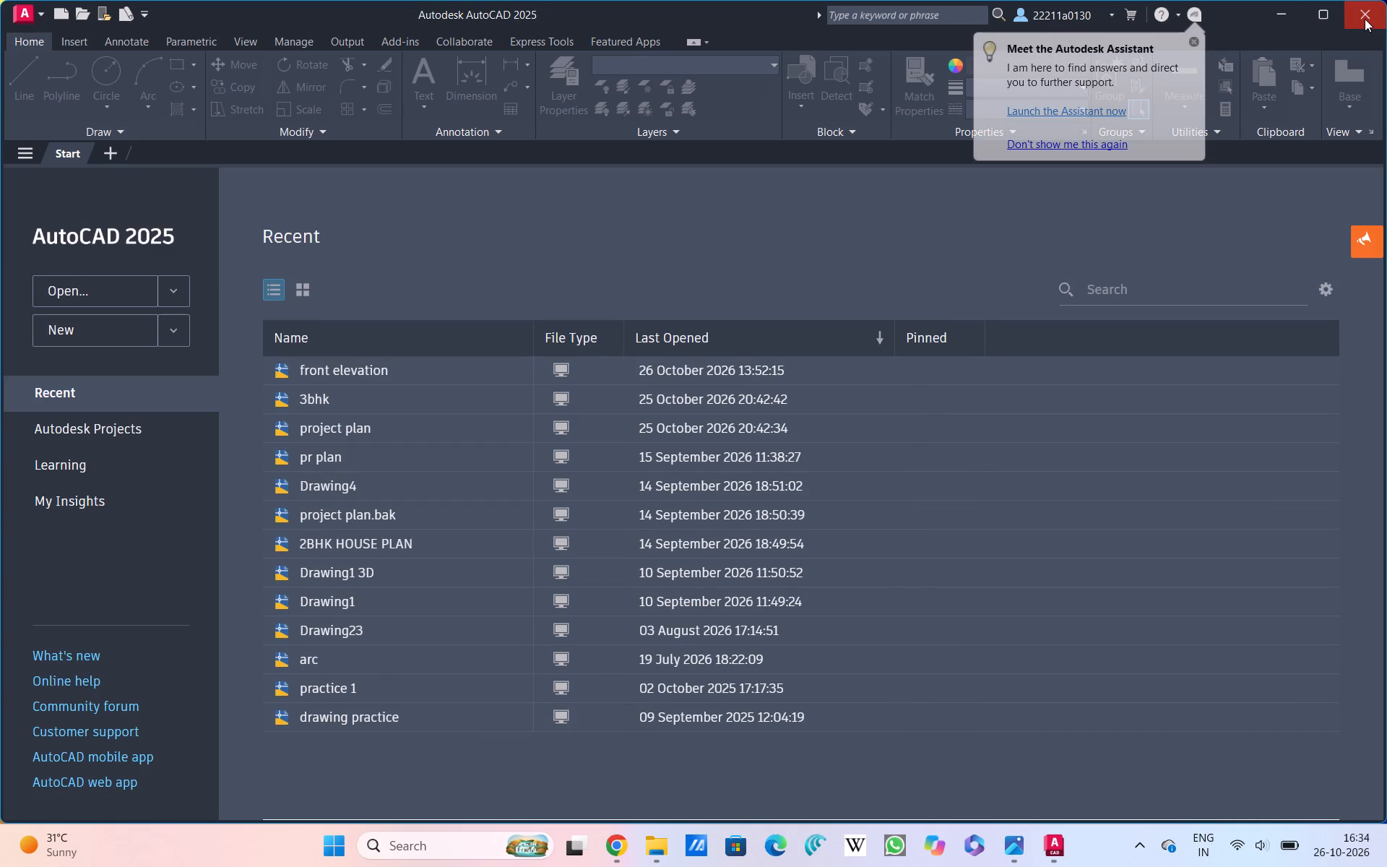
{"action": "triple_click", "coordinate": [1365, 19]}
{"action": "double_click", "coordinate": [837, 399]}
{"action": "double_click", "coordinate": [753, 301]}
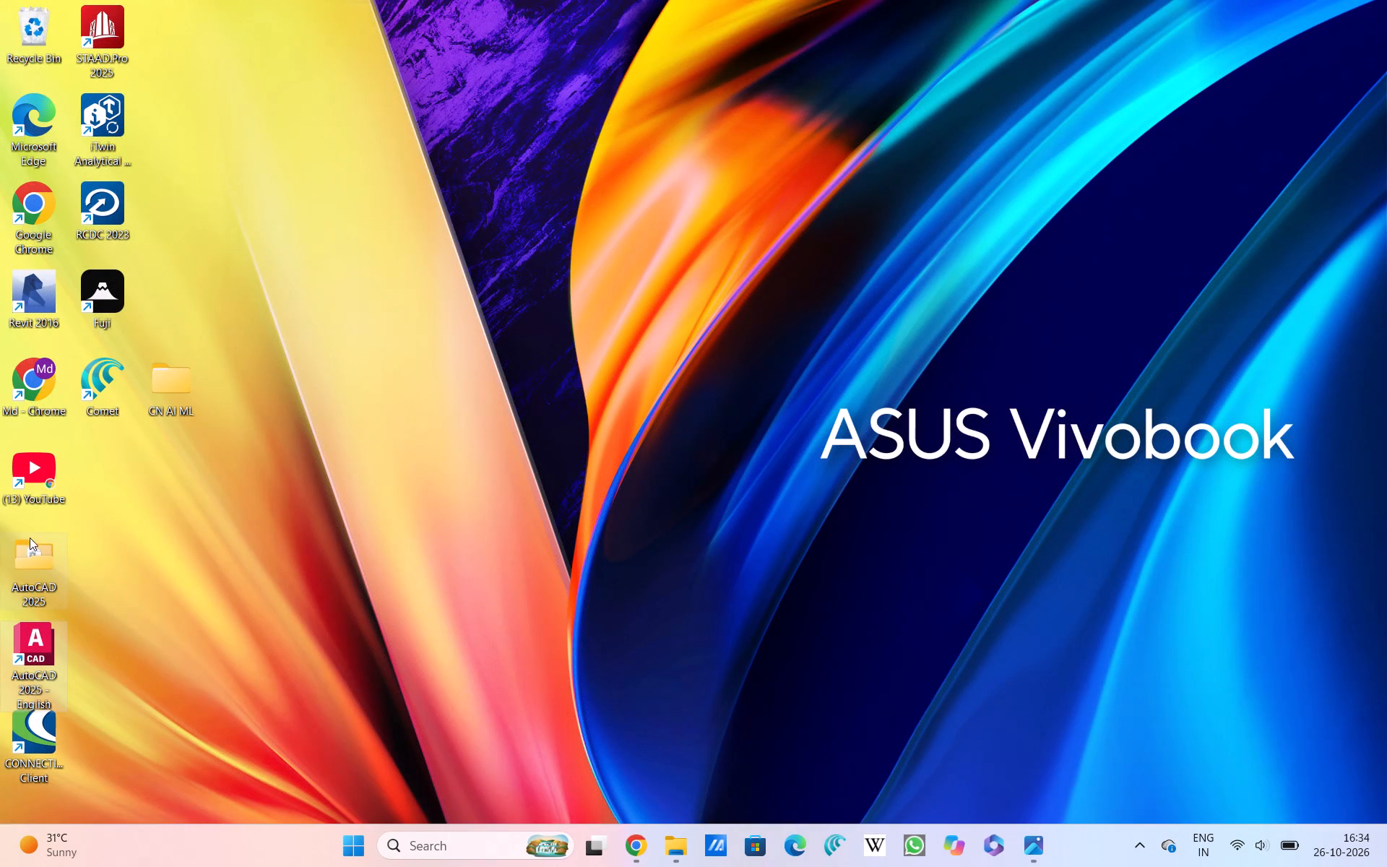
Launch the Fuji application from its desktop shortcut.
{"action": "double_click", "coordinate": [98, 299]}
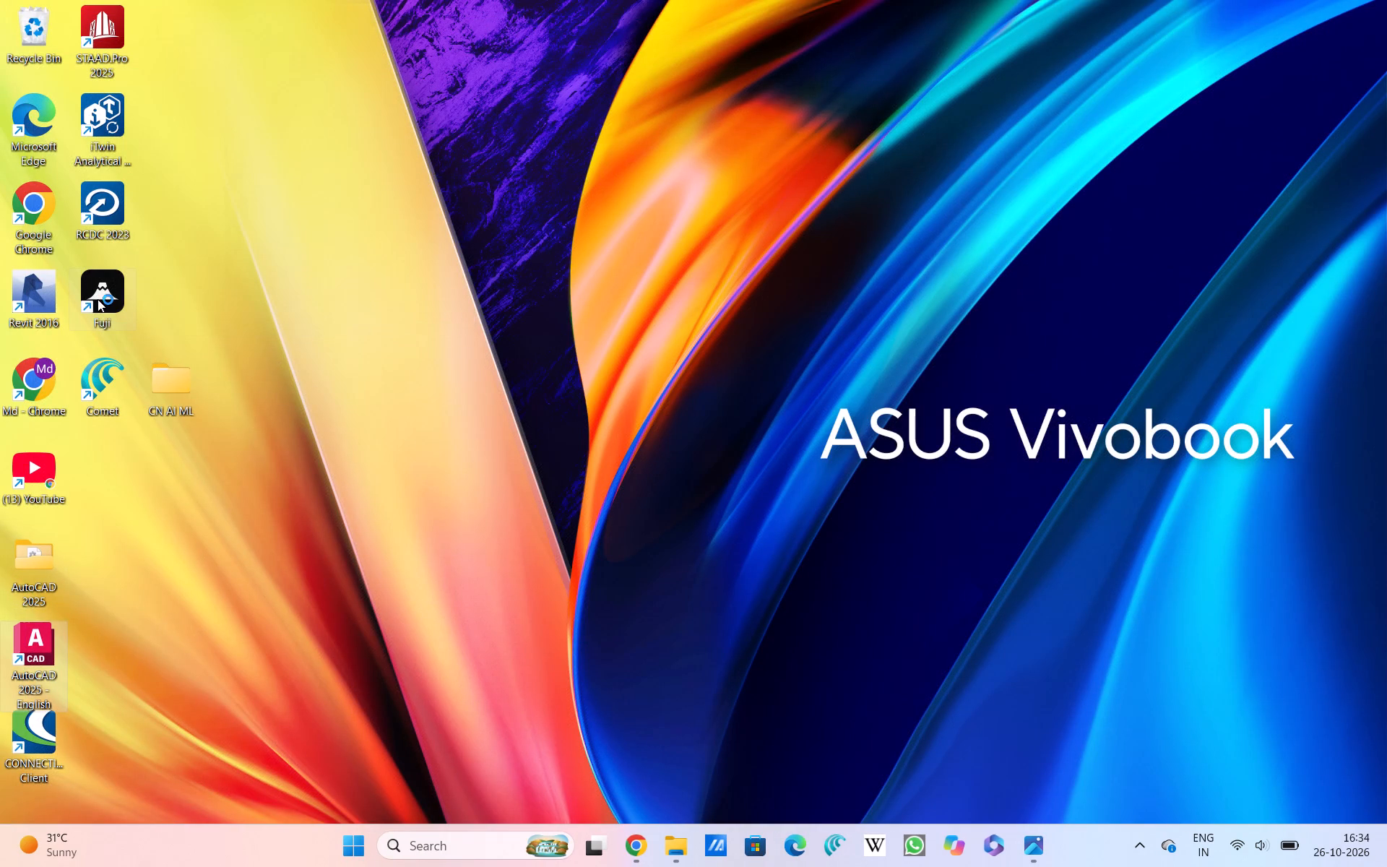
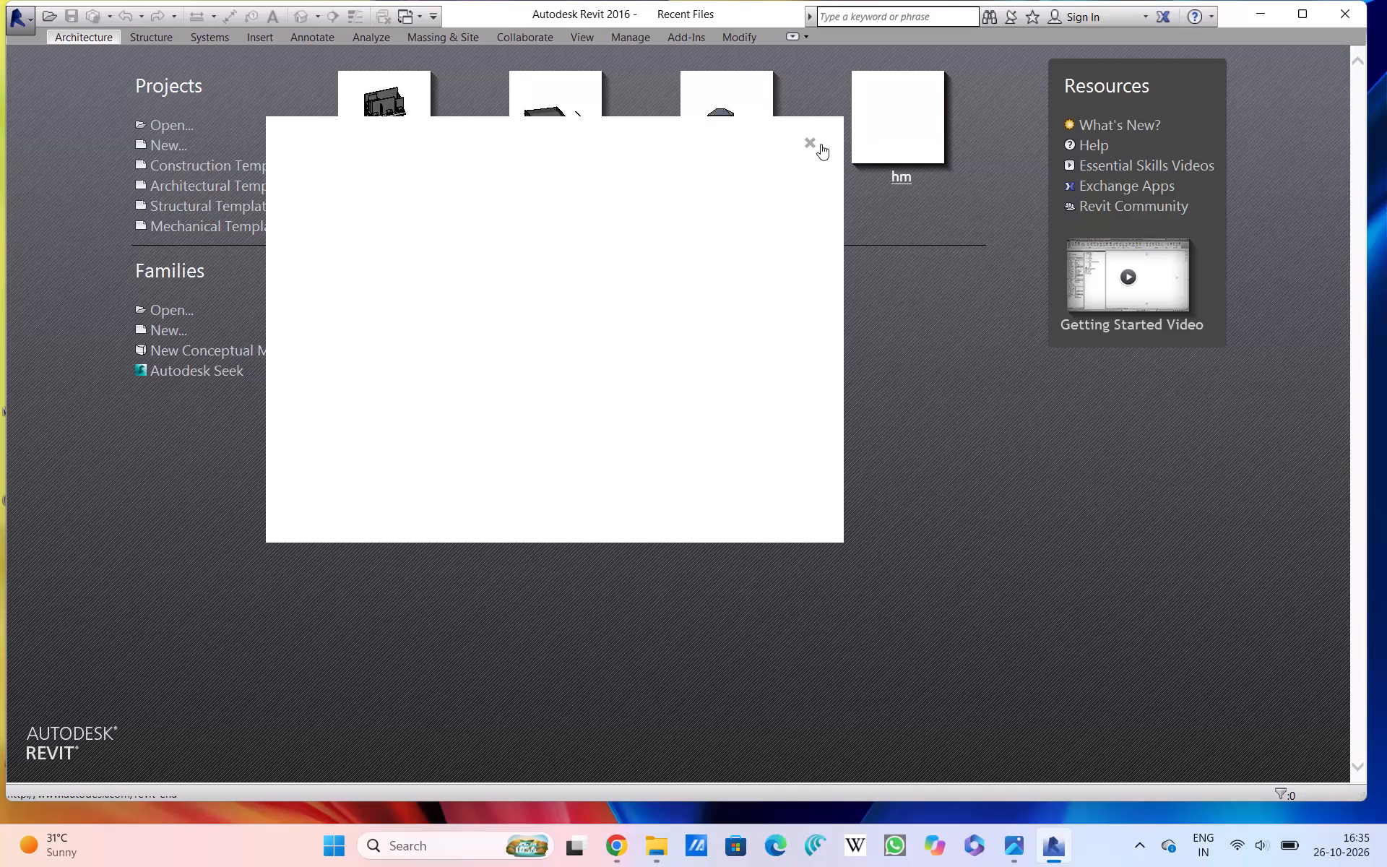
Dismiss the welcome pop-up in Revit 2016 and create a new project from the Architectural Template.
{"action": "double_click", "coordinate": [819, 143]}
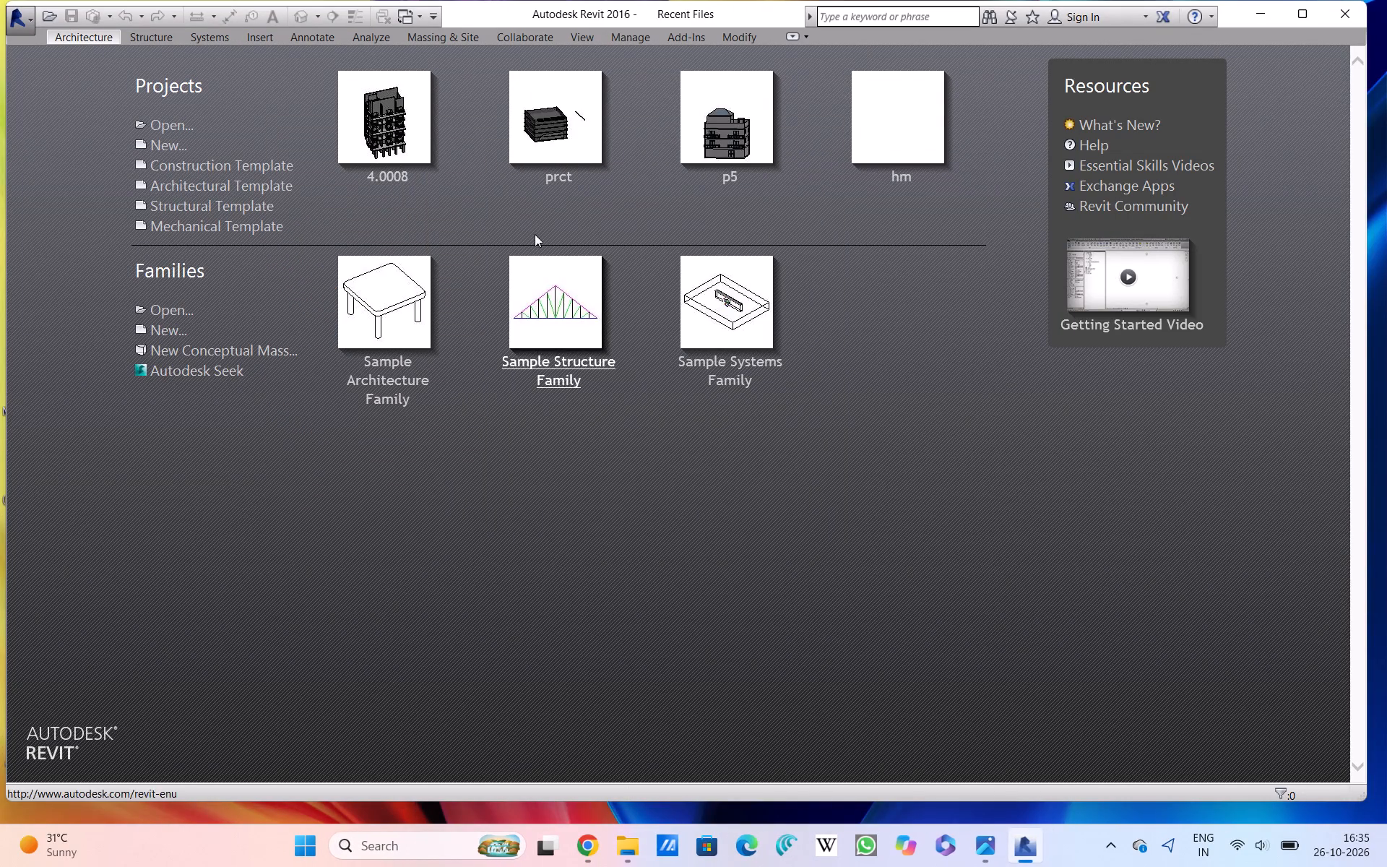
{"action": "double_click", "coordinate": [150, 146]}
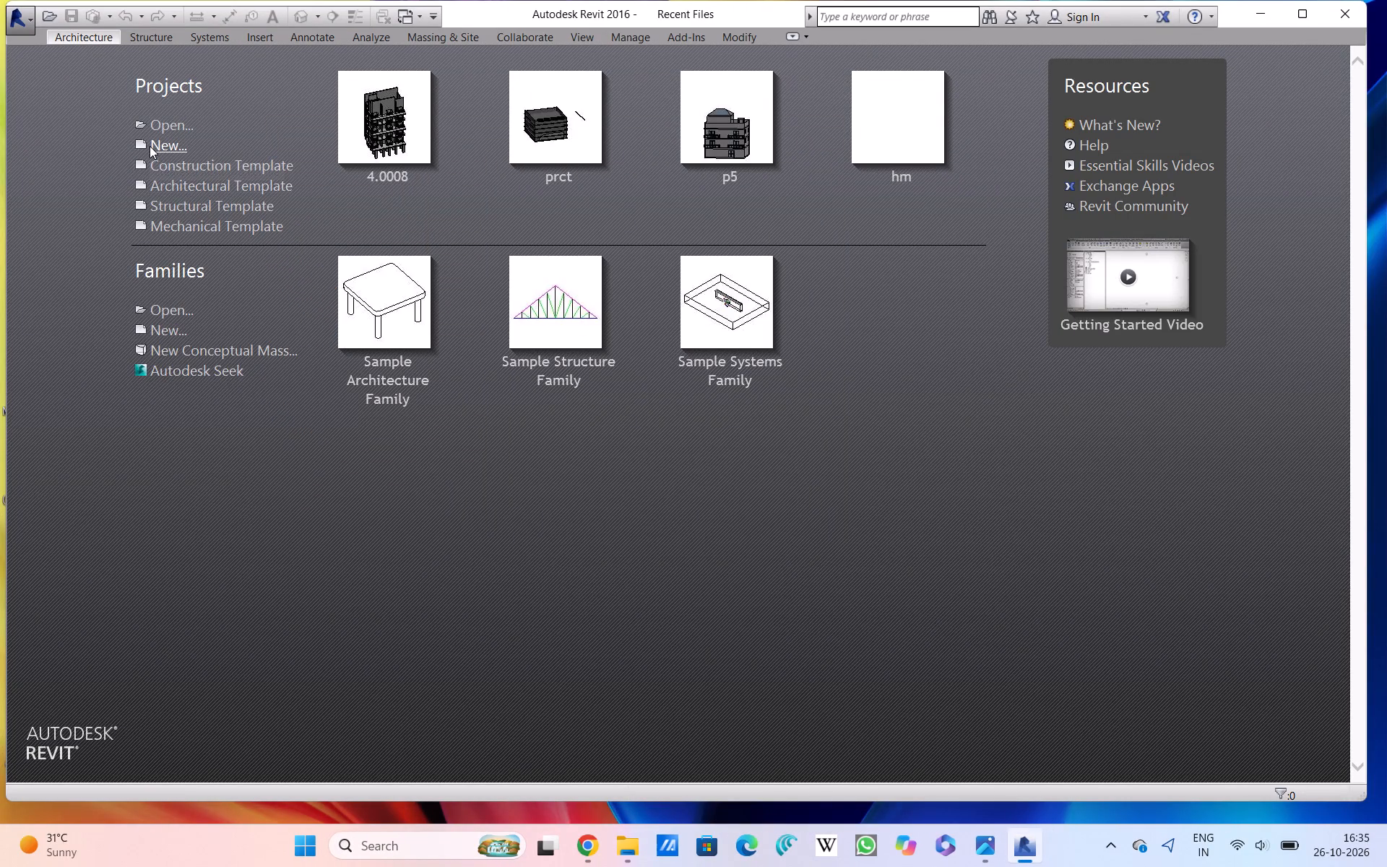
{"action": "left_click", "coordinate": [640, 380]}
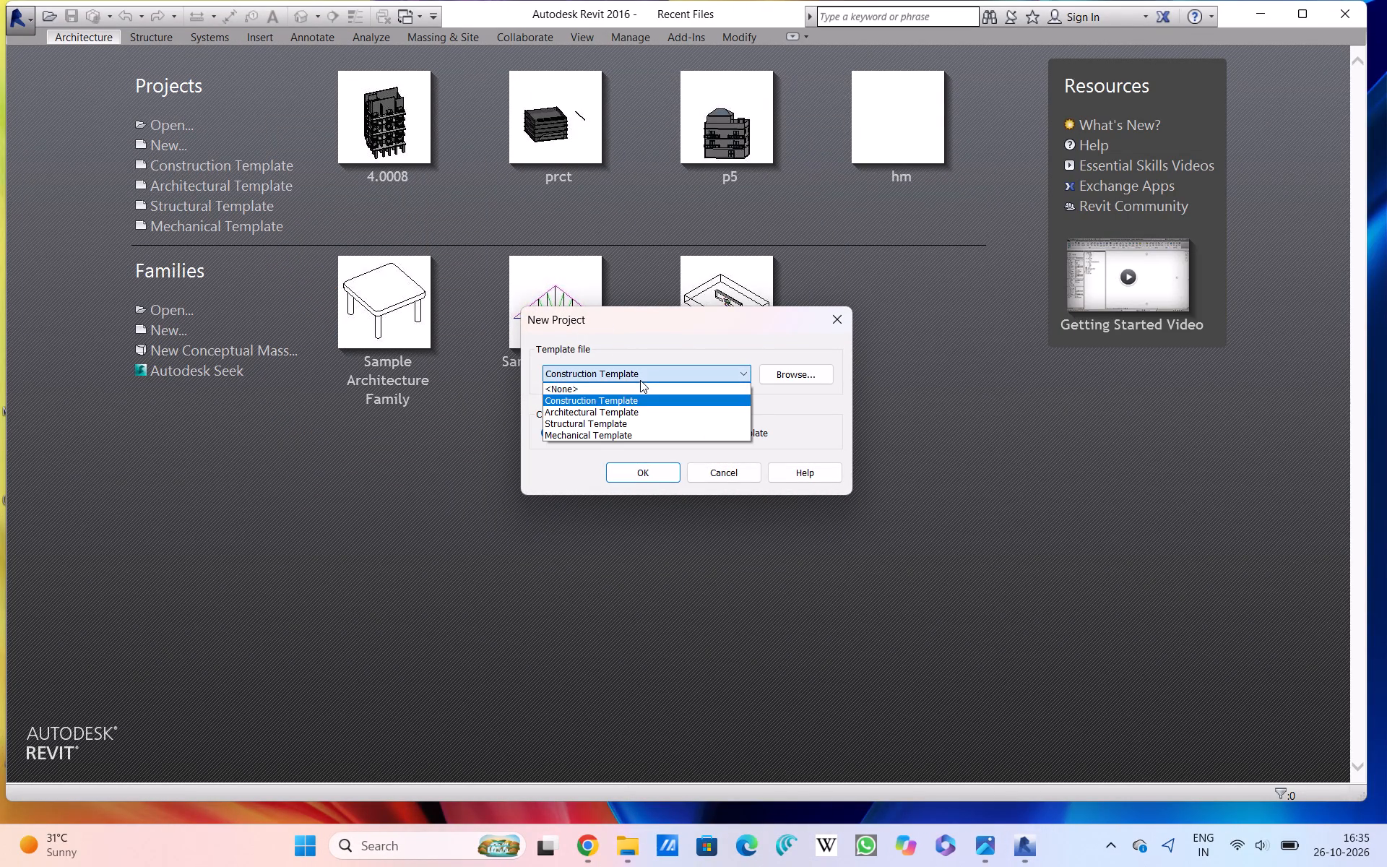
{"action": "left_click", "coordinate": [636, 413]}
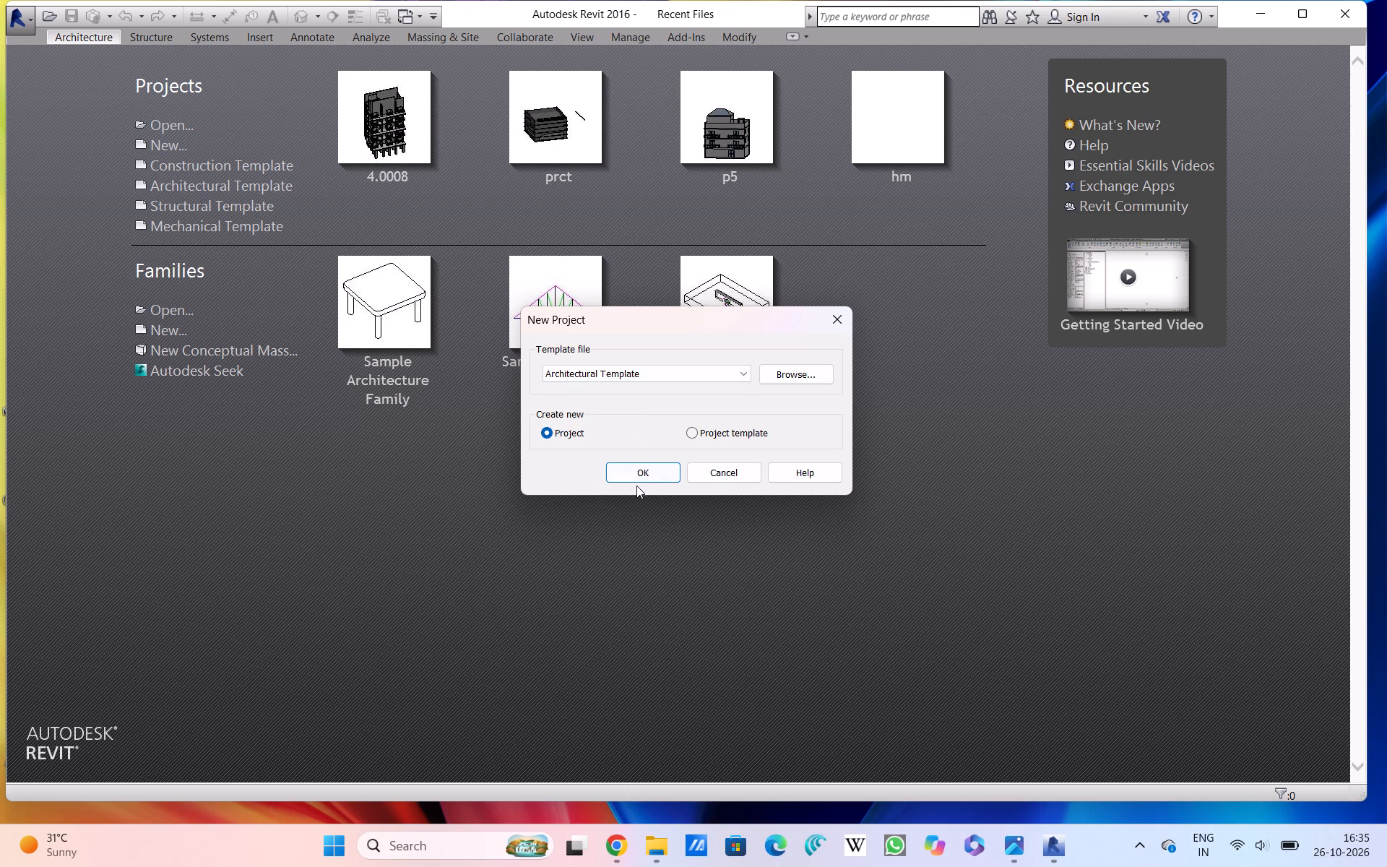
{"action": "left_click", "coordinate": [637, 476]}
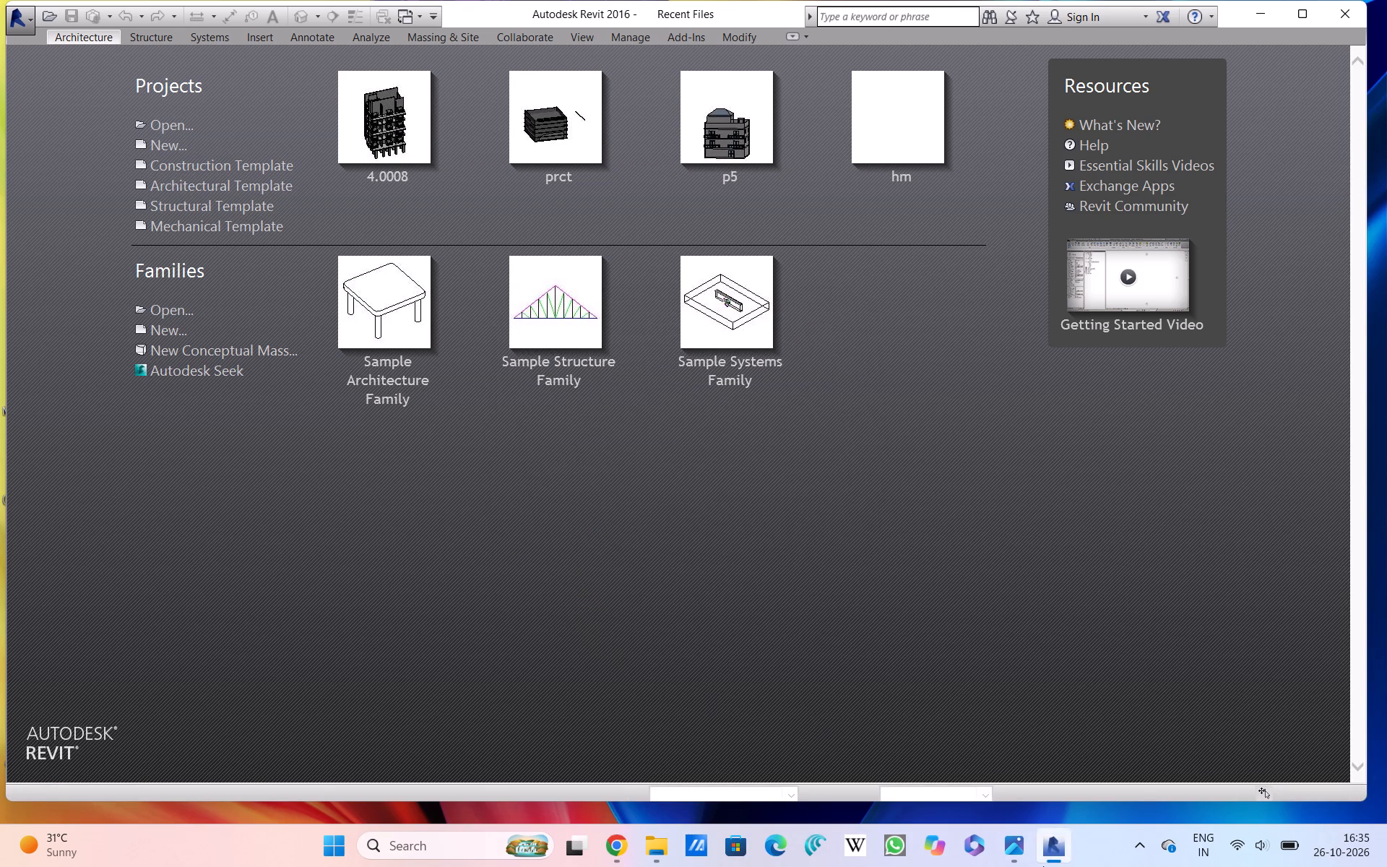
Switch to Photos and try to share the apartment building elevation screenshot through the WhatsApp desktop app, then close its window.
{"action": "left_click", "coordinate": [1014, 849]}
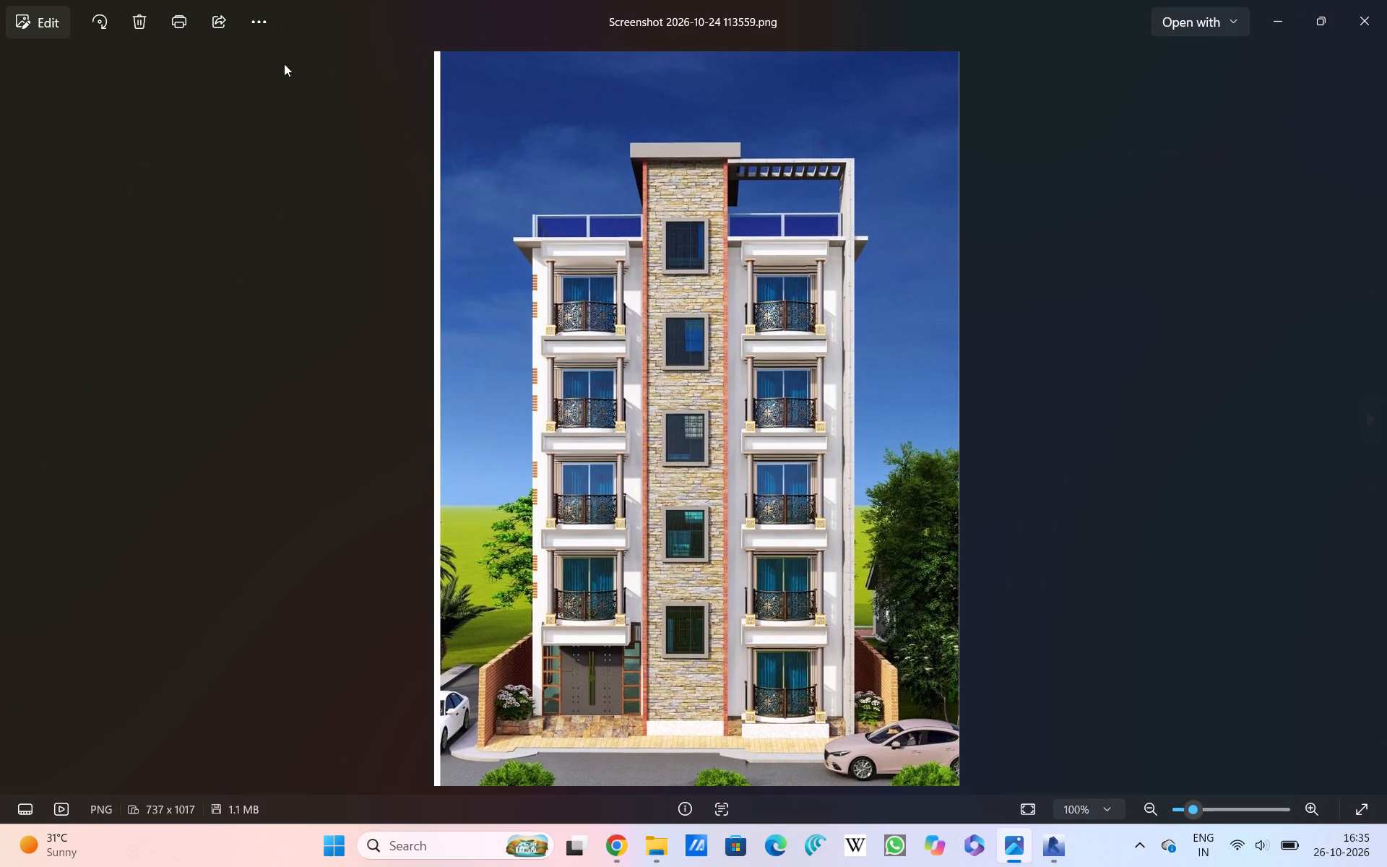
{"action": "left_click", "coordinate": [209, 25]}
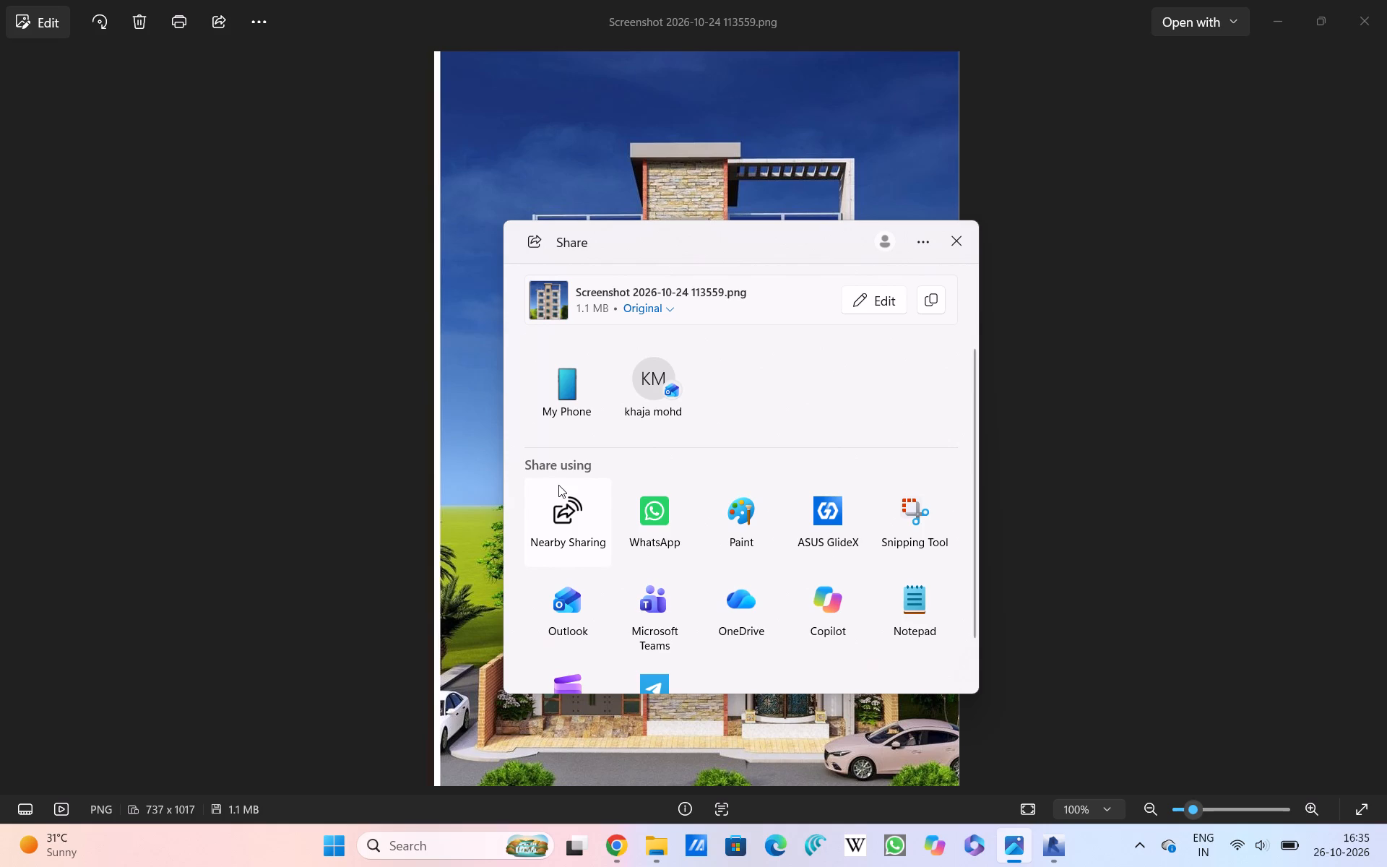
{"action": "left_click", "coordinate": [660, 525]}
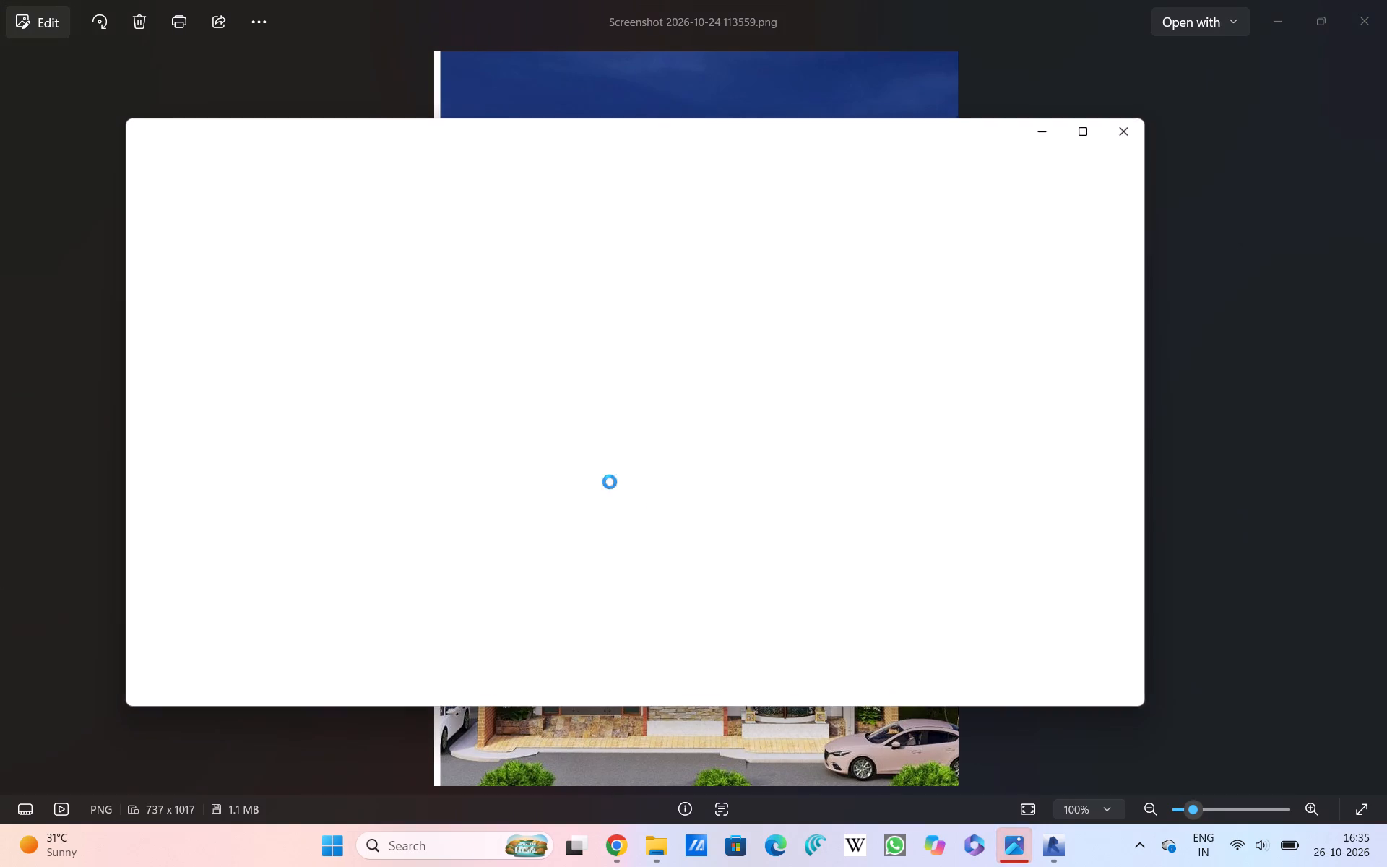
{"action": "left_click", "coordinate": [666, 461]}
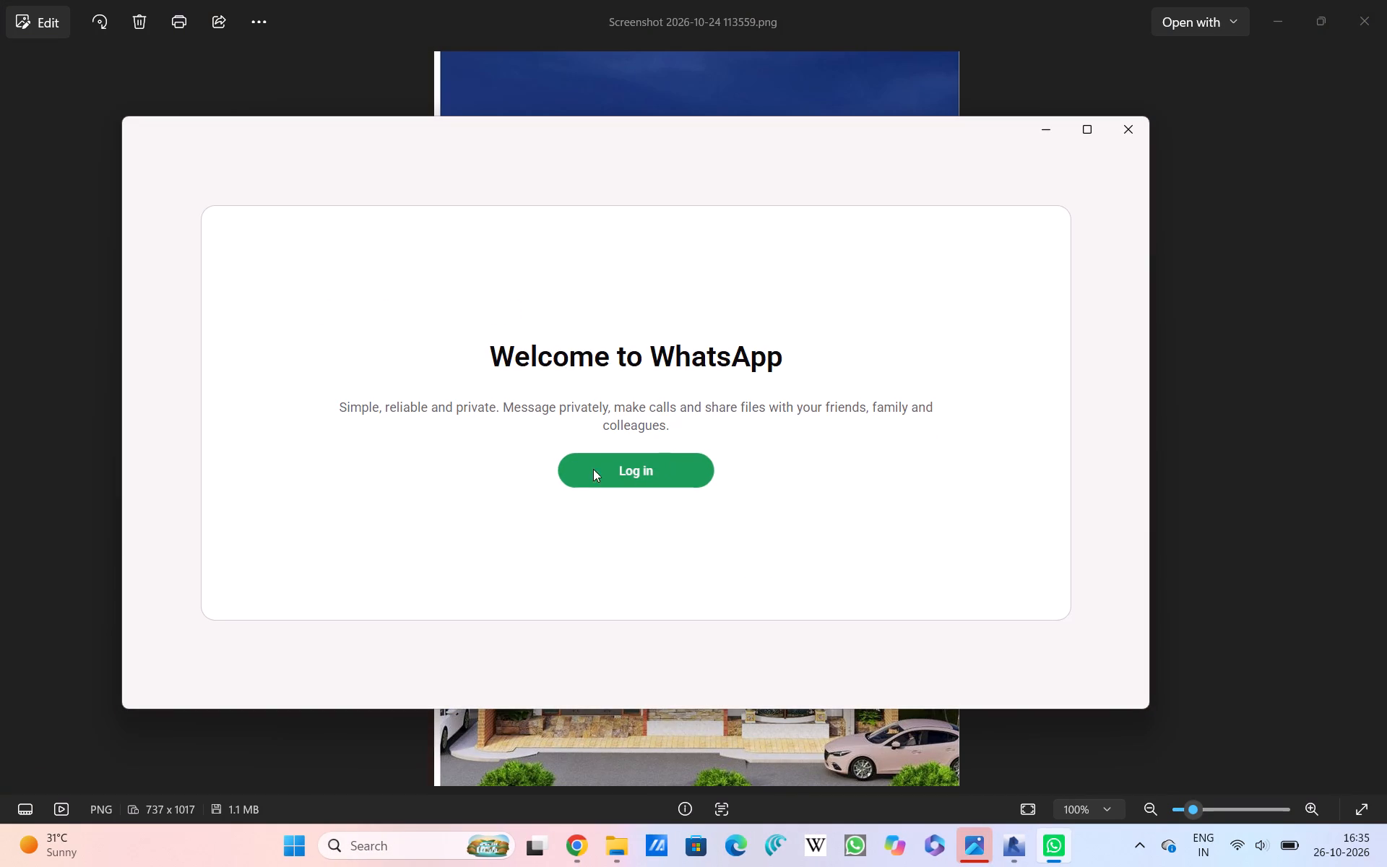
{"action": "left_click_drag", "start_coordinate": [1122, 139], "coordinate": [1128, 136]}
Switch to Chrome and open WhatsApp Web in a new tab.
{"action": "left_click", "coordinate": [612, 841]}
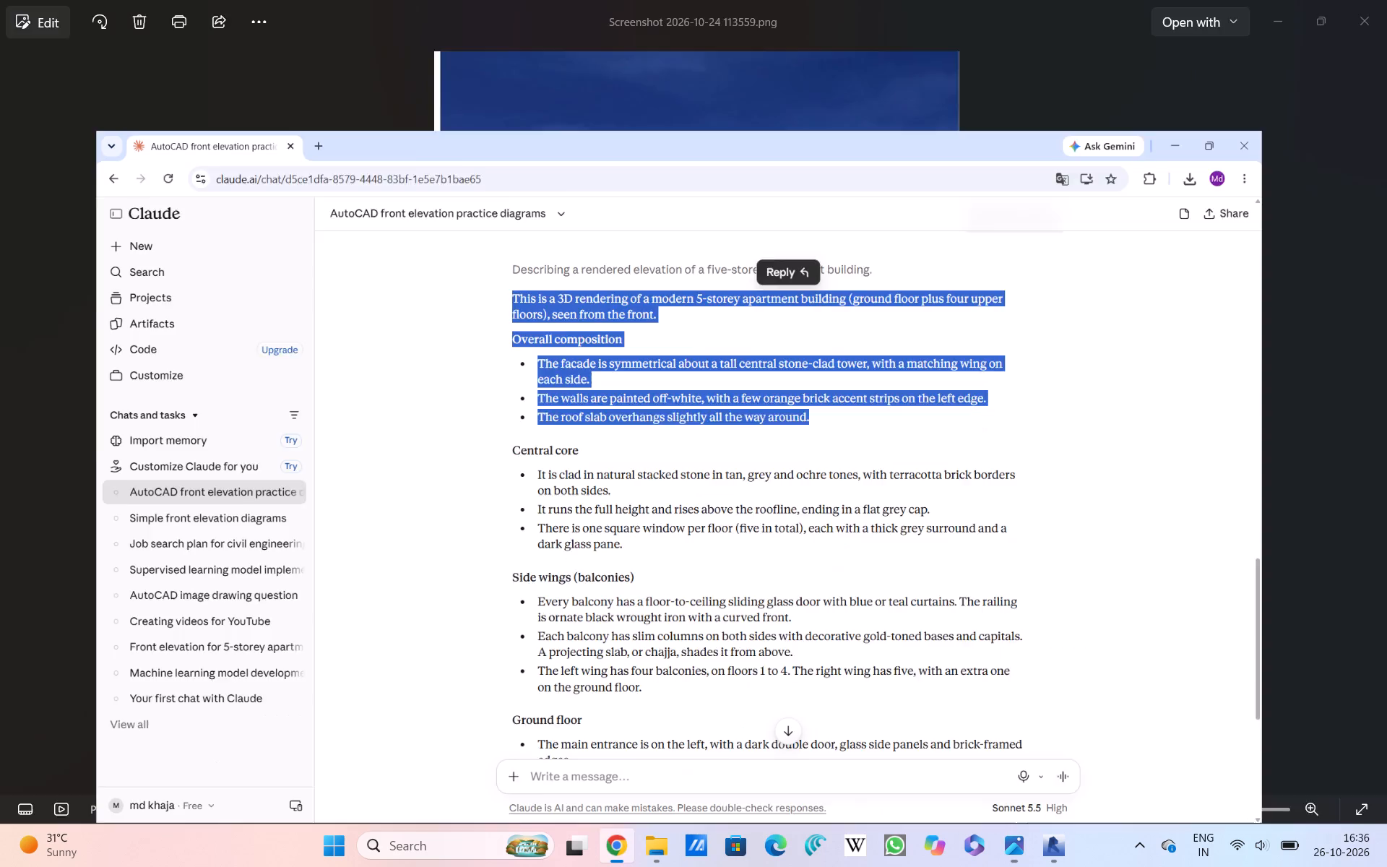
{"action": "left_click", "coordinate": [260, 22]}
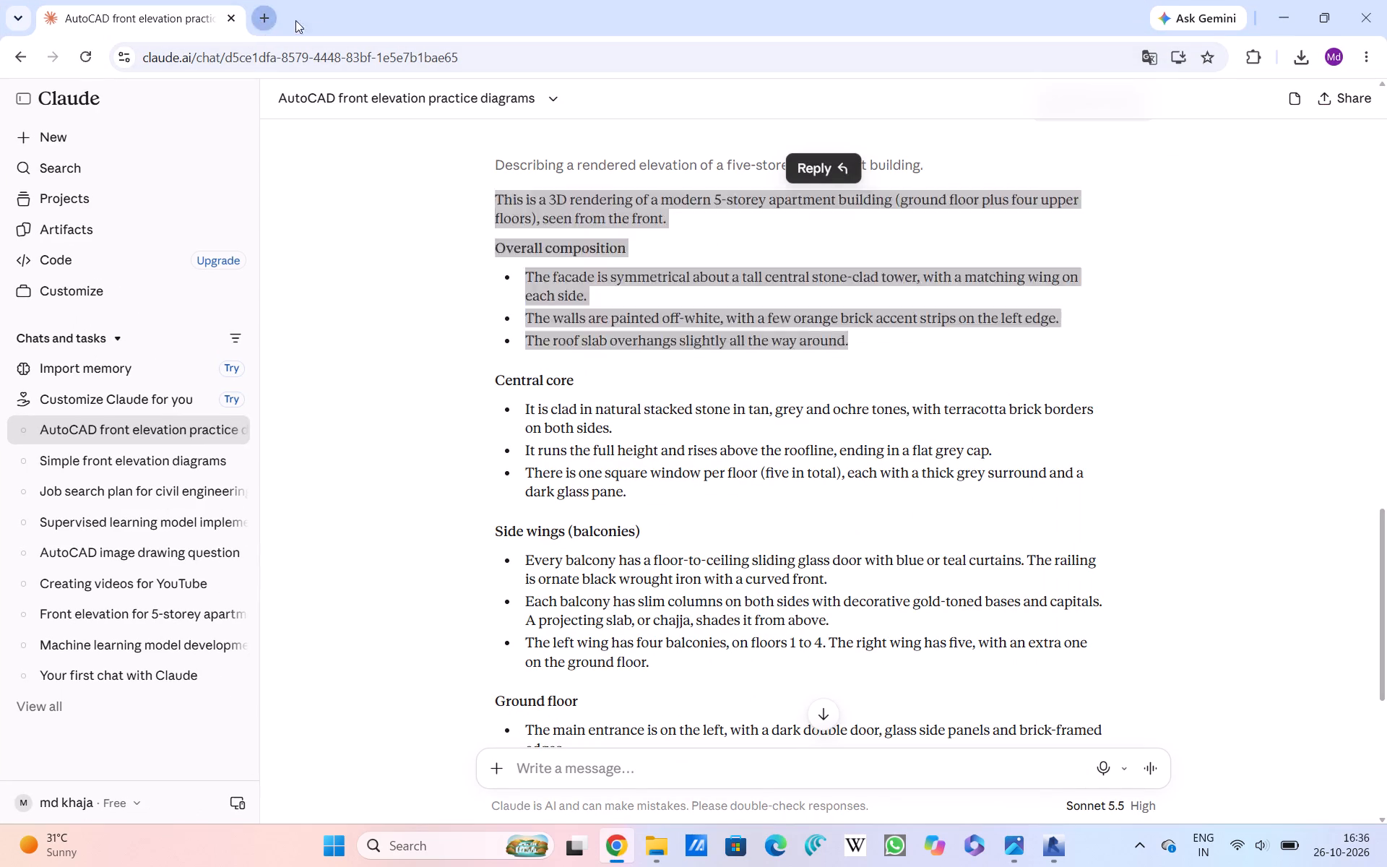
{"action": "left_click", "coordinate": [618, 536]}
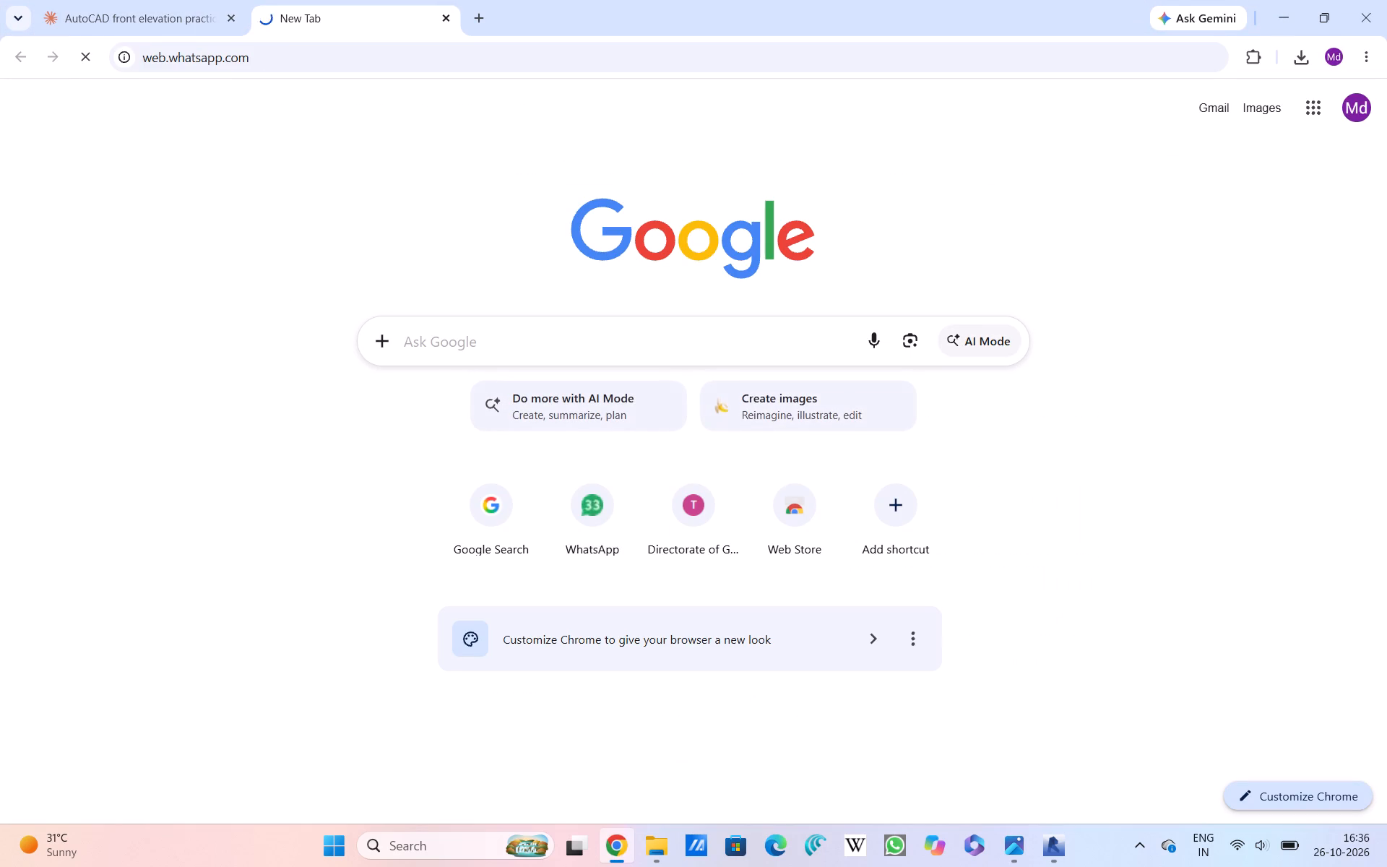
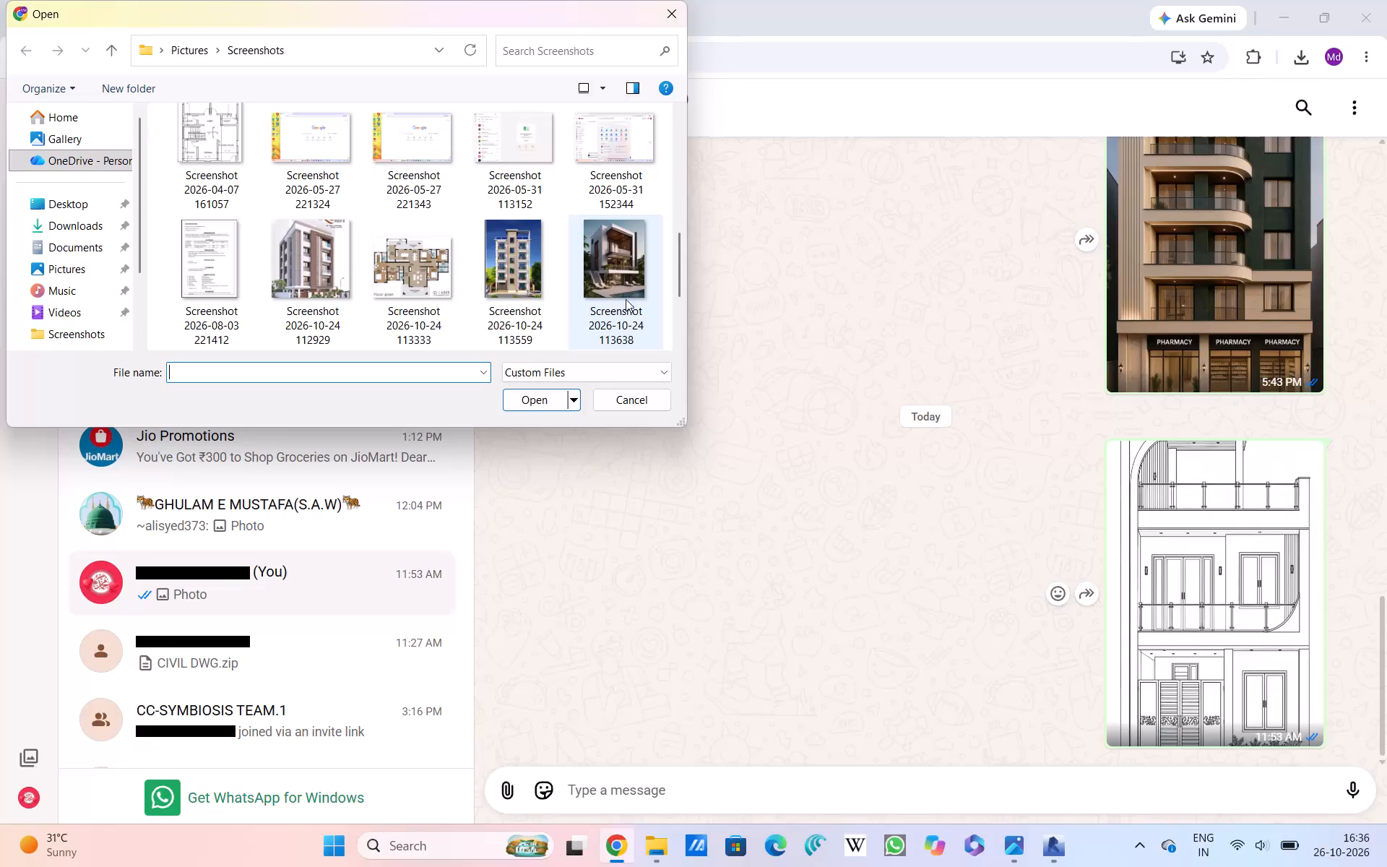
{"action": "scroll", "coordinate": [626, 290], "scroll_direction": "down", "scroll_amount": 3}
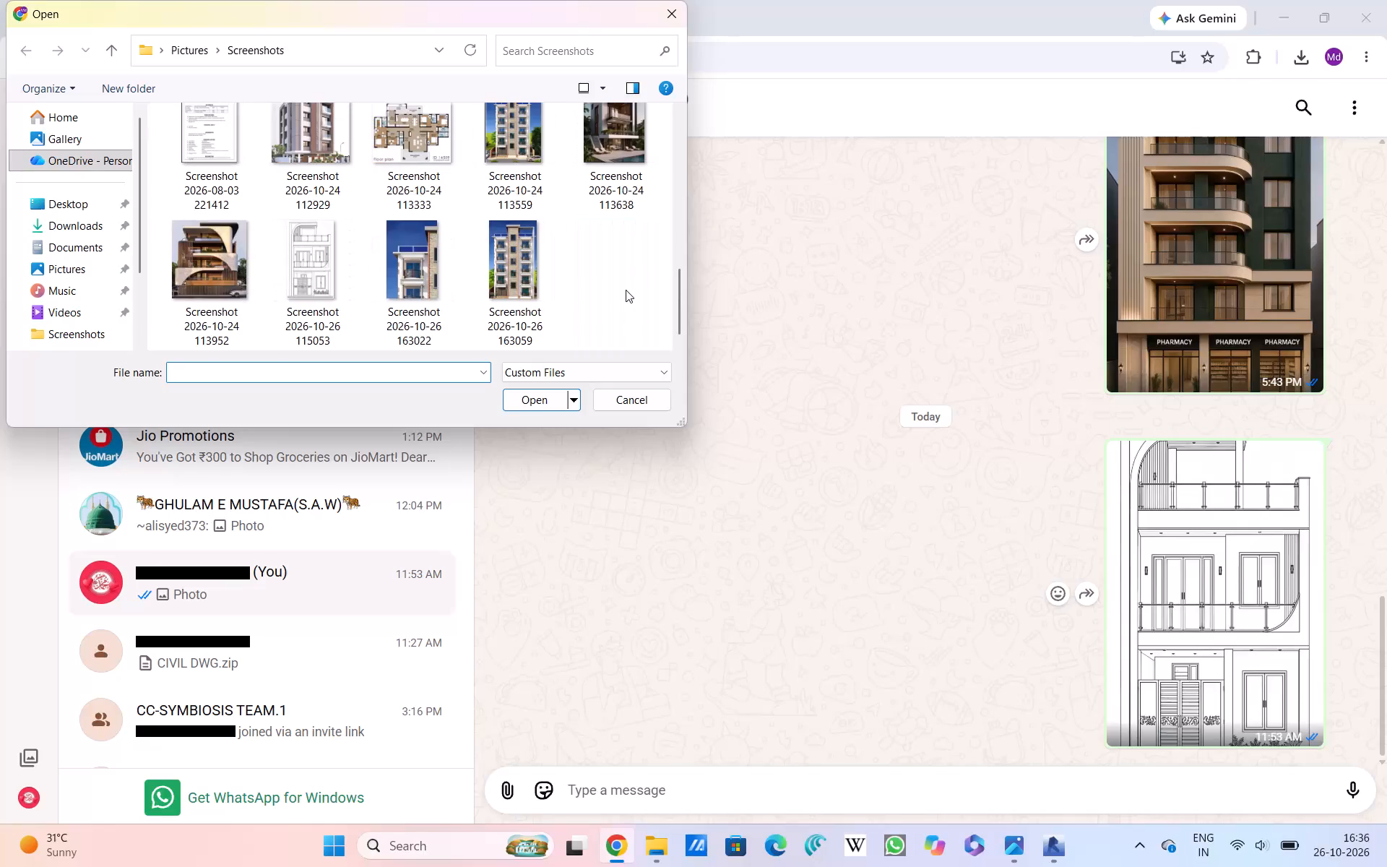
{"action": "left_click", "coordinate": [521, 269]}
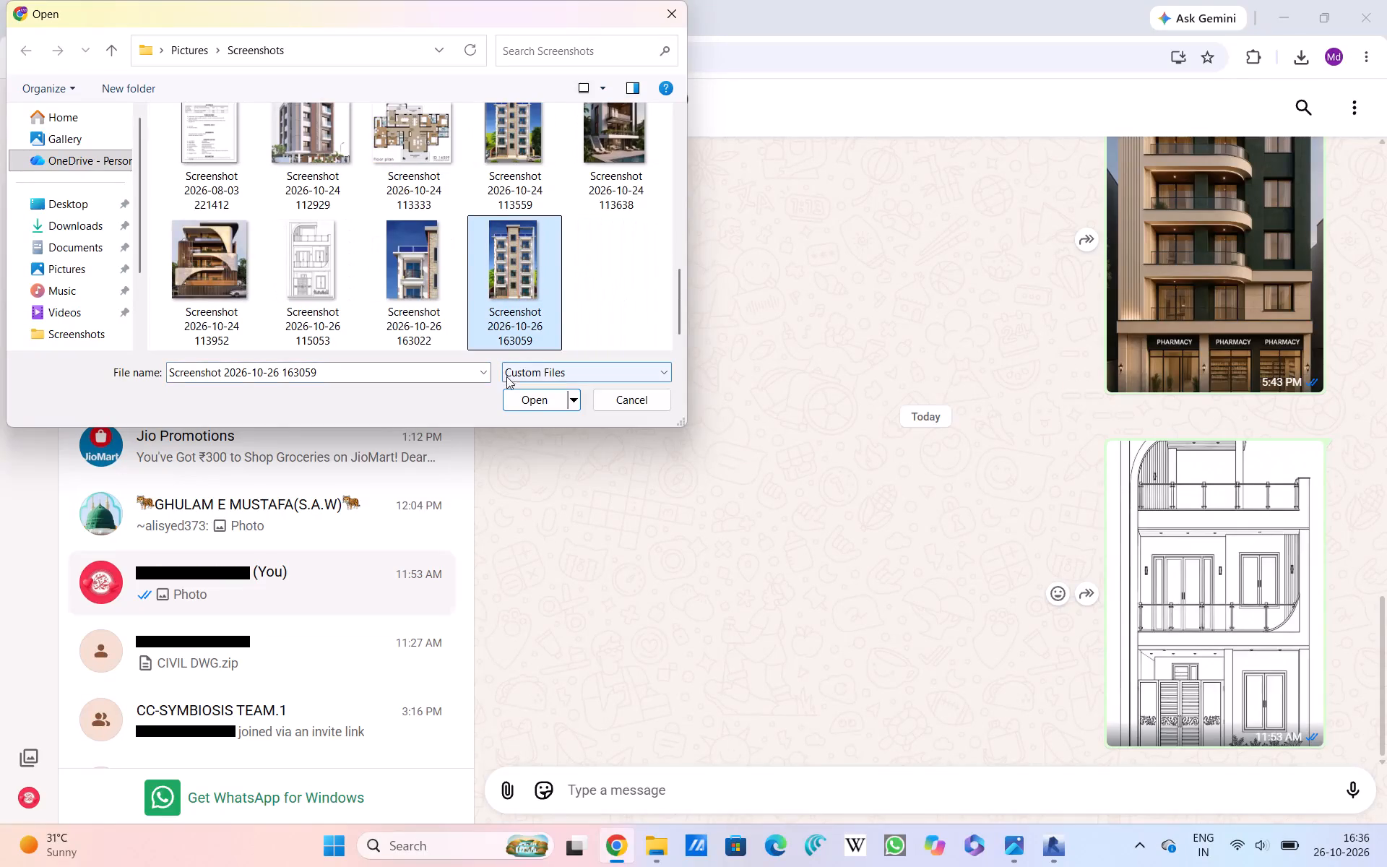
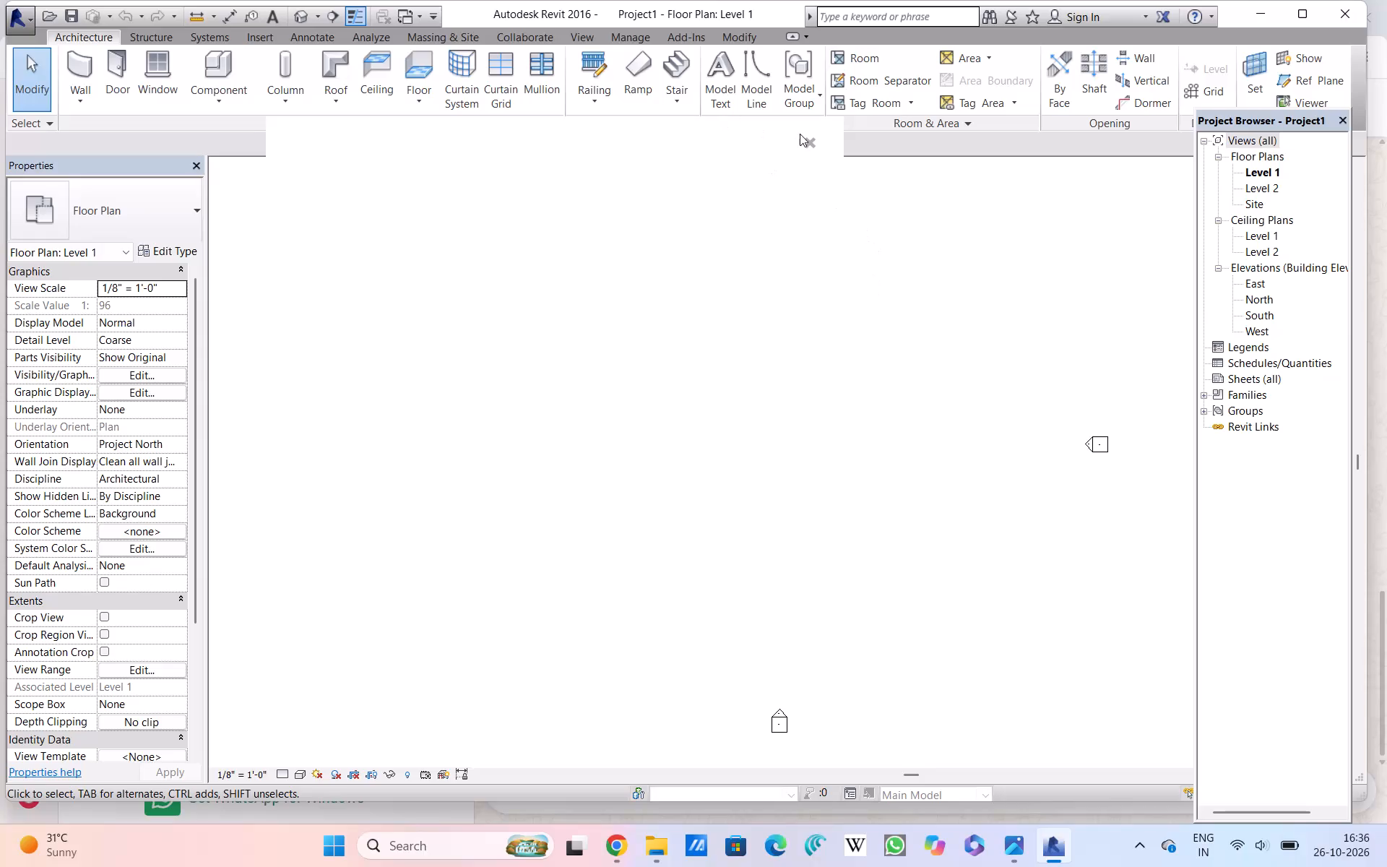
Dismiss the blank notification card covering the upper part of the Level 1 floor plan.
{"action": "double_click", "coordinate": [811, 149]}
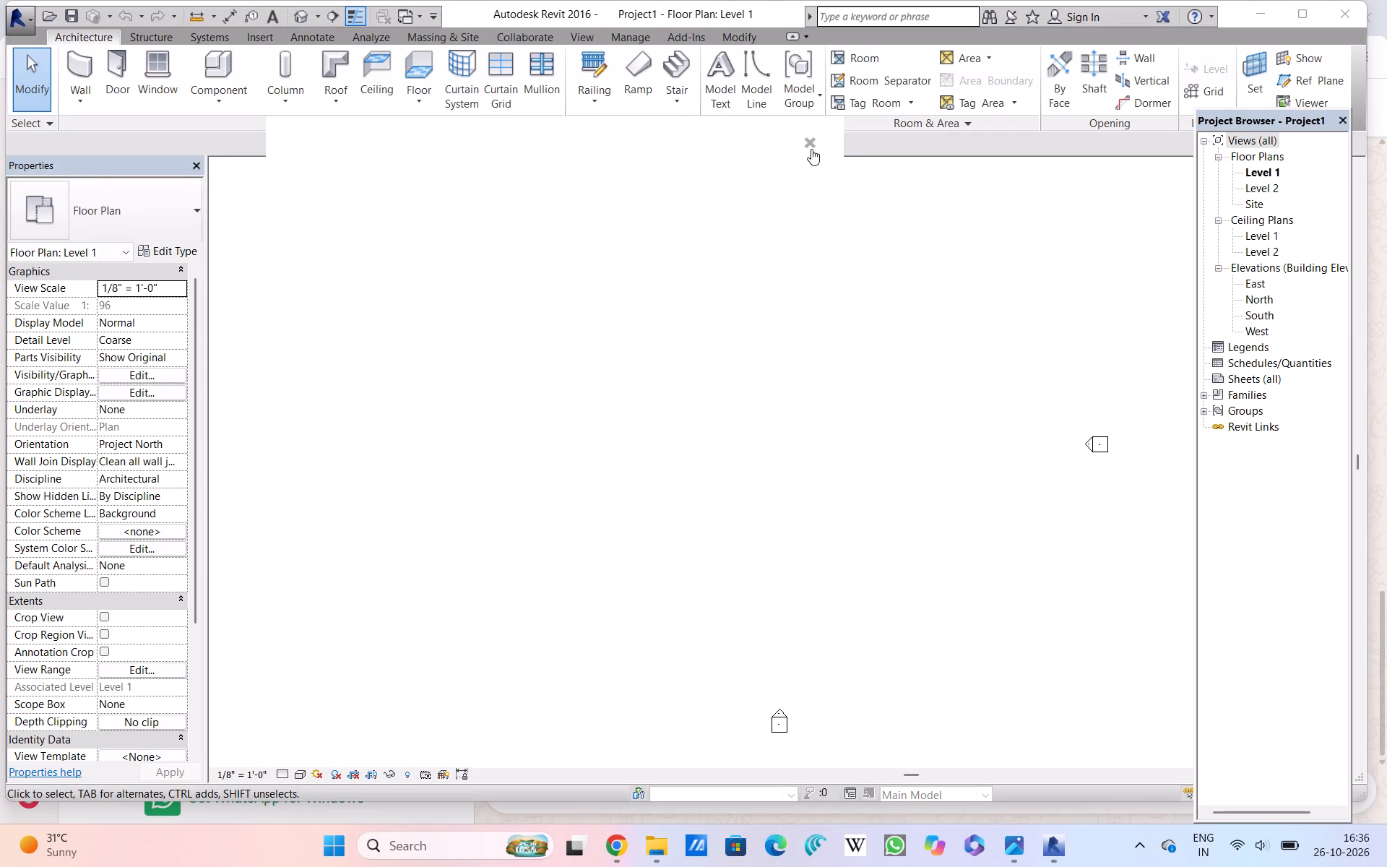
{"action": "left_click", "coordinate": [811, 148]}
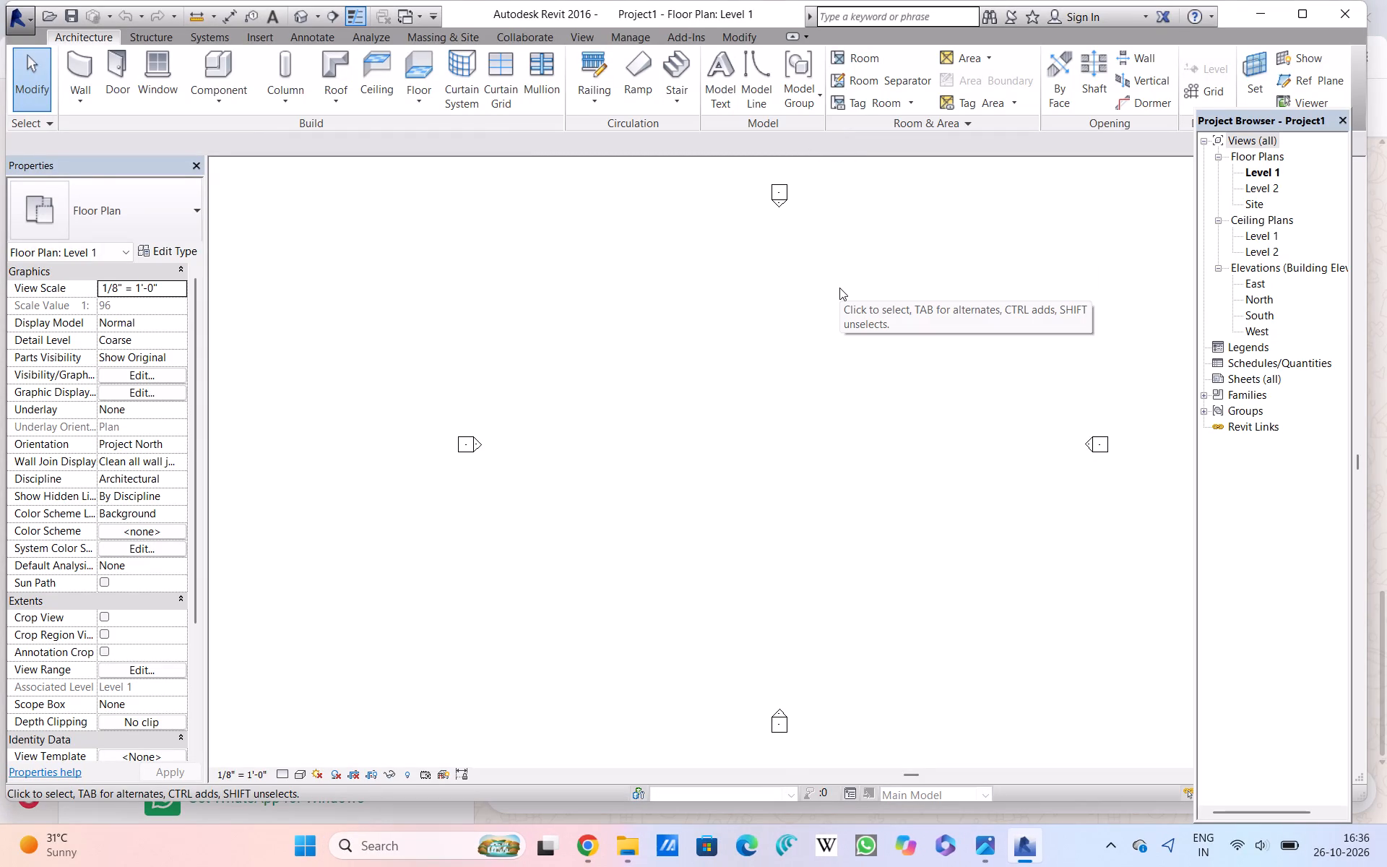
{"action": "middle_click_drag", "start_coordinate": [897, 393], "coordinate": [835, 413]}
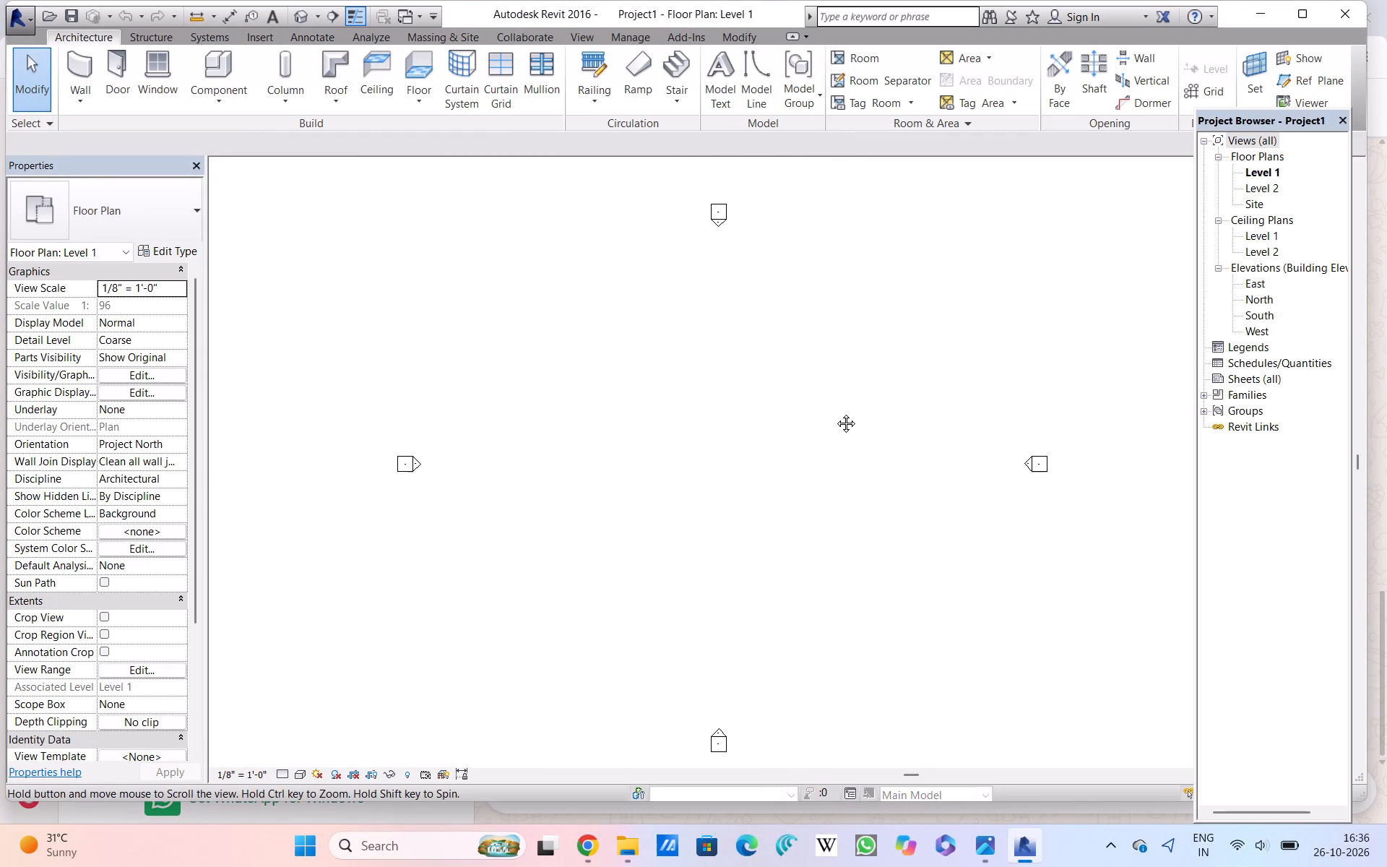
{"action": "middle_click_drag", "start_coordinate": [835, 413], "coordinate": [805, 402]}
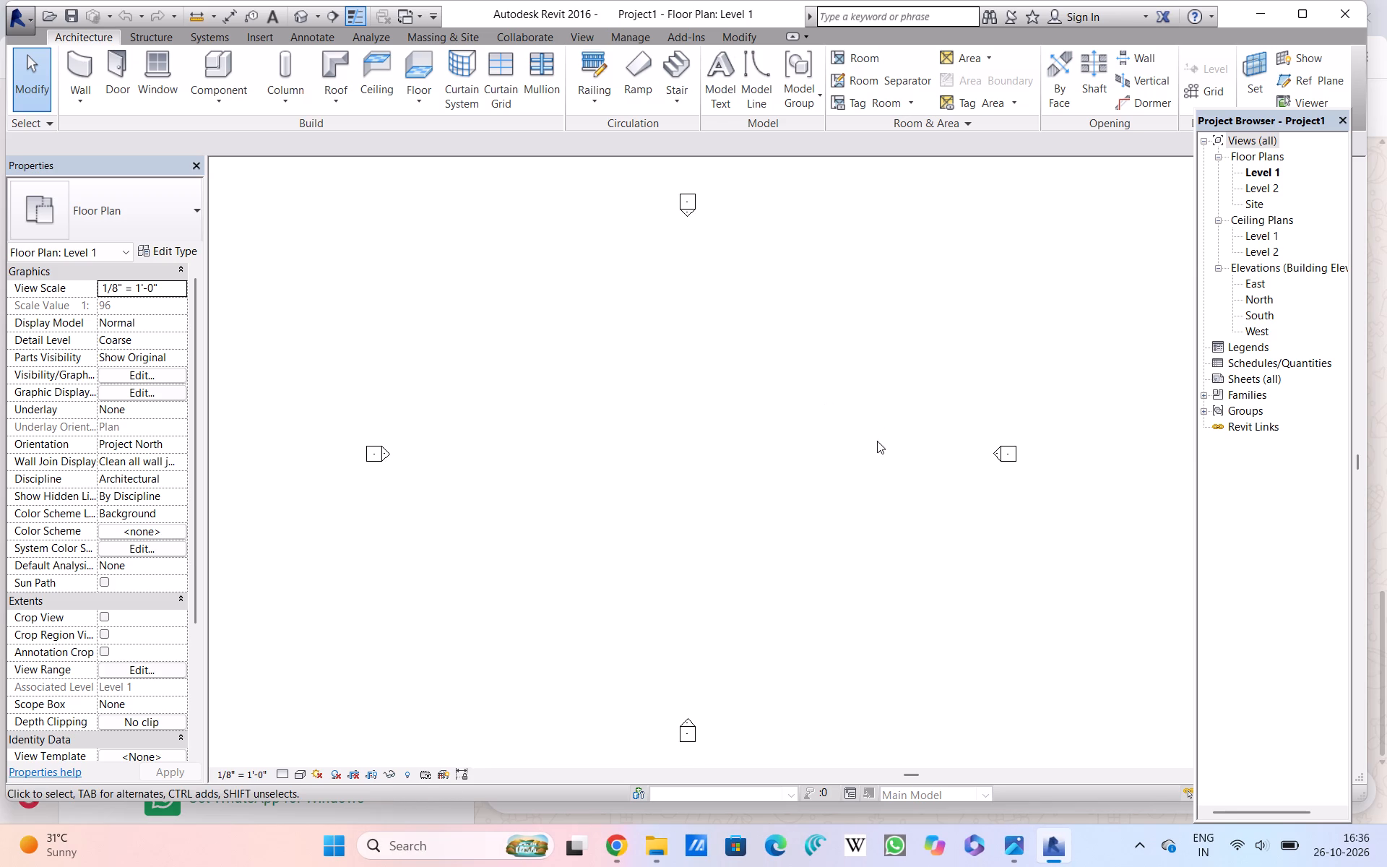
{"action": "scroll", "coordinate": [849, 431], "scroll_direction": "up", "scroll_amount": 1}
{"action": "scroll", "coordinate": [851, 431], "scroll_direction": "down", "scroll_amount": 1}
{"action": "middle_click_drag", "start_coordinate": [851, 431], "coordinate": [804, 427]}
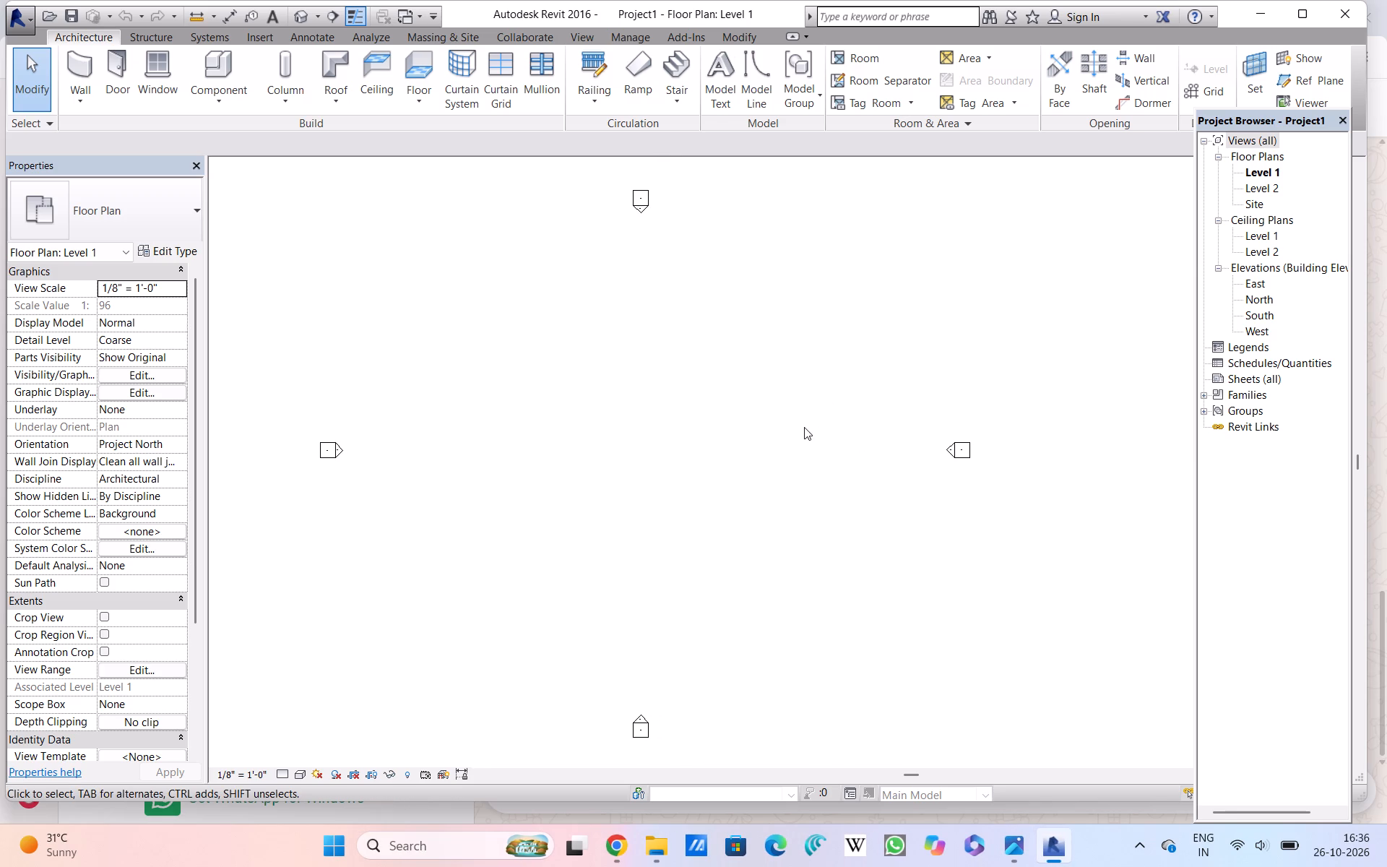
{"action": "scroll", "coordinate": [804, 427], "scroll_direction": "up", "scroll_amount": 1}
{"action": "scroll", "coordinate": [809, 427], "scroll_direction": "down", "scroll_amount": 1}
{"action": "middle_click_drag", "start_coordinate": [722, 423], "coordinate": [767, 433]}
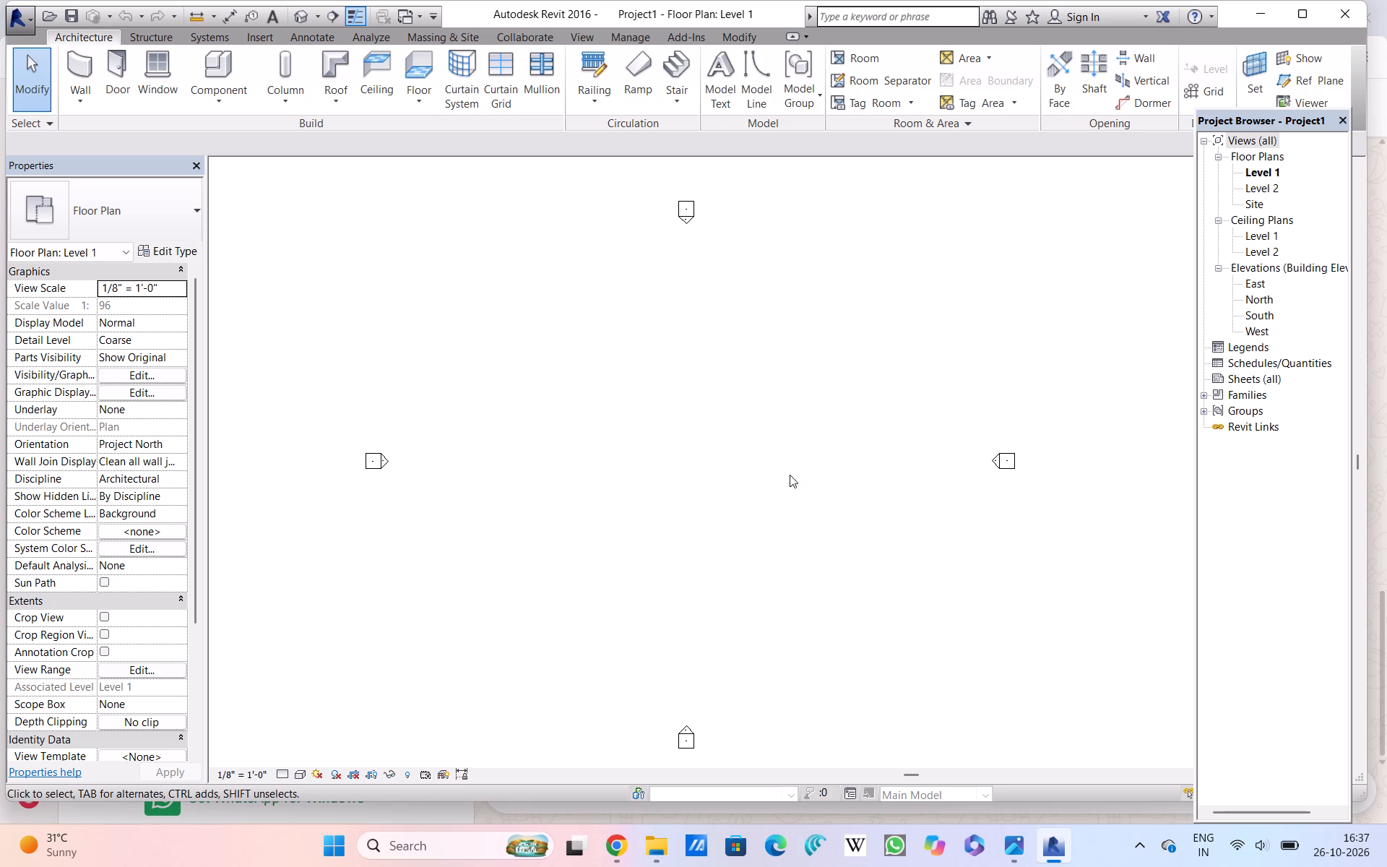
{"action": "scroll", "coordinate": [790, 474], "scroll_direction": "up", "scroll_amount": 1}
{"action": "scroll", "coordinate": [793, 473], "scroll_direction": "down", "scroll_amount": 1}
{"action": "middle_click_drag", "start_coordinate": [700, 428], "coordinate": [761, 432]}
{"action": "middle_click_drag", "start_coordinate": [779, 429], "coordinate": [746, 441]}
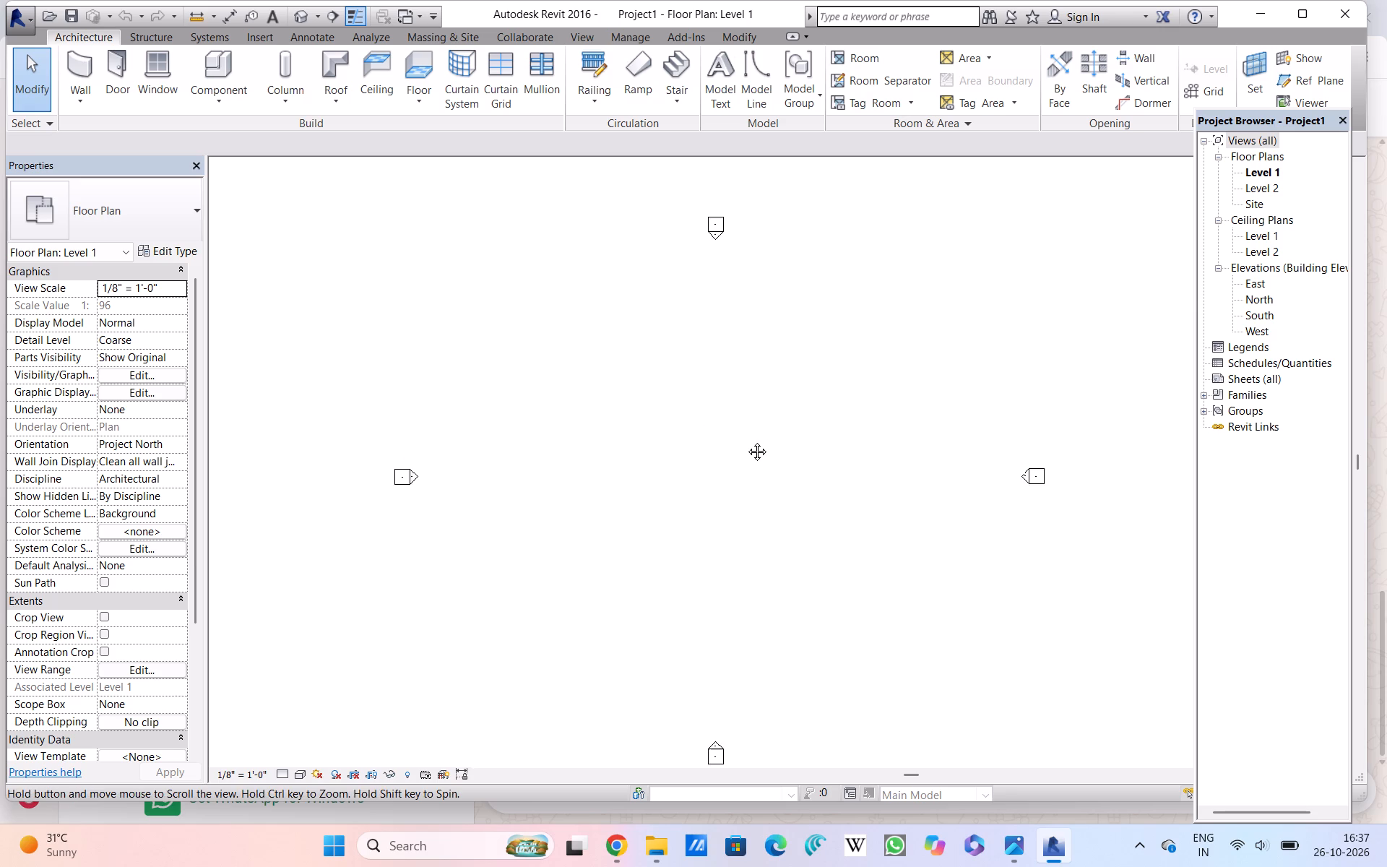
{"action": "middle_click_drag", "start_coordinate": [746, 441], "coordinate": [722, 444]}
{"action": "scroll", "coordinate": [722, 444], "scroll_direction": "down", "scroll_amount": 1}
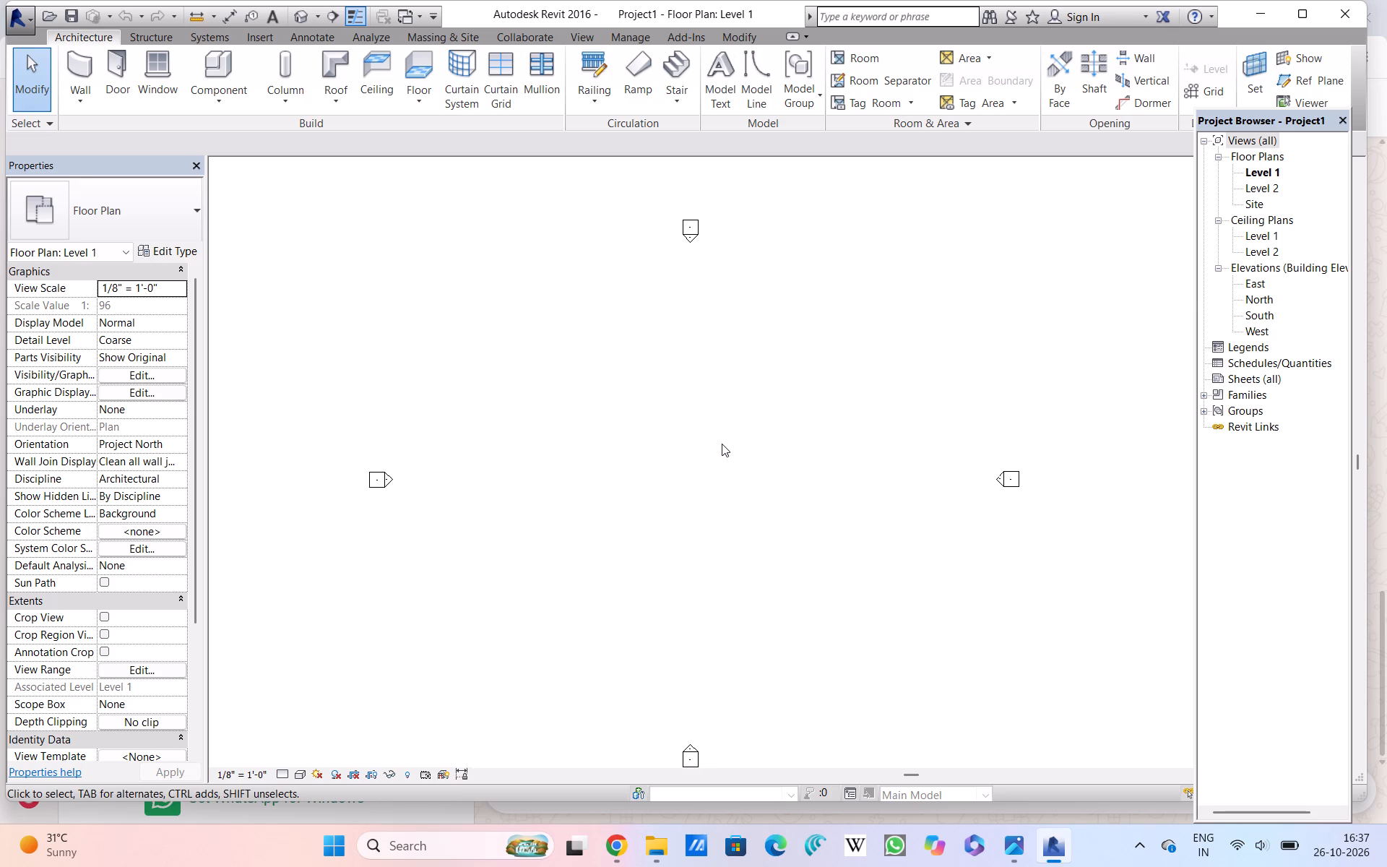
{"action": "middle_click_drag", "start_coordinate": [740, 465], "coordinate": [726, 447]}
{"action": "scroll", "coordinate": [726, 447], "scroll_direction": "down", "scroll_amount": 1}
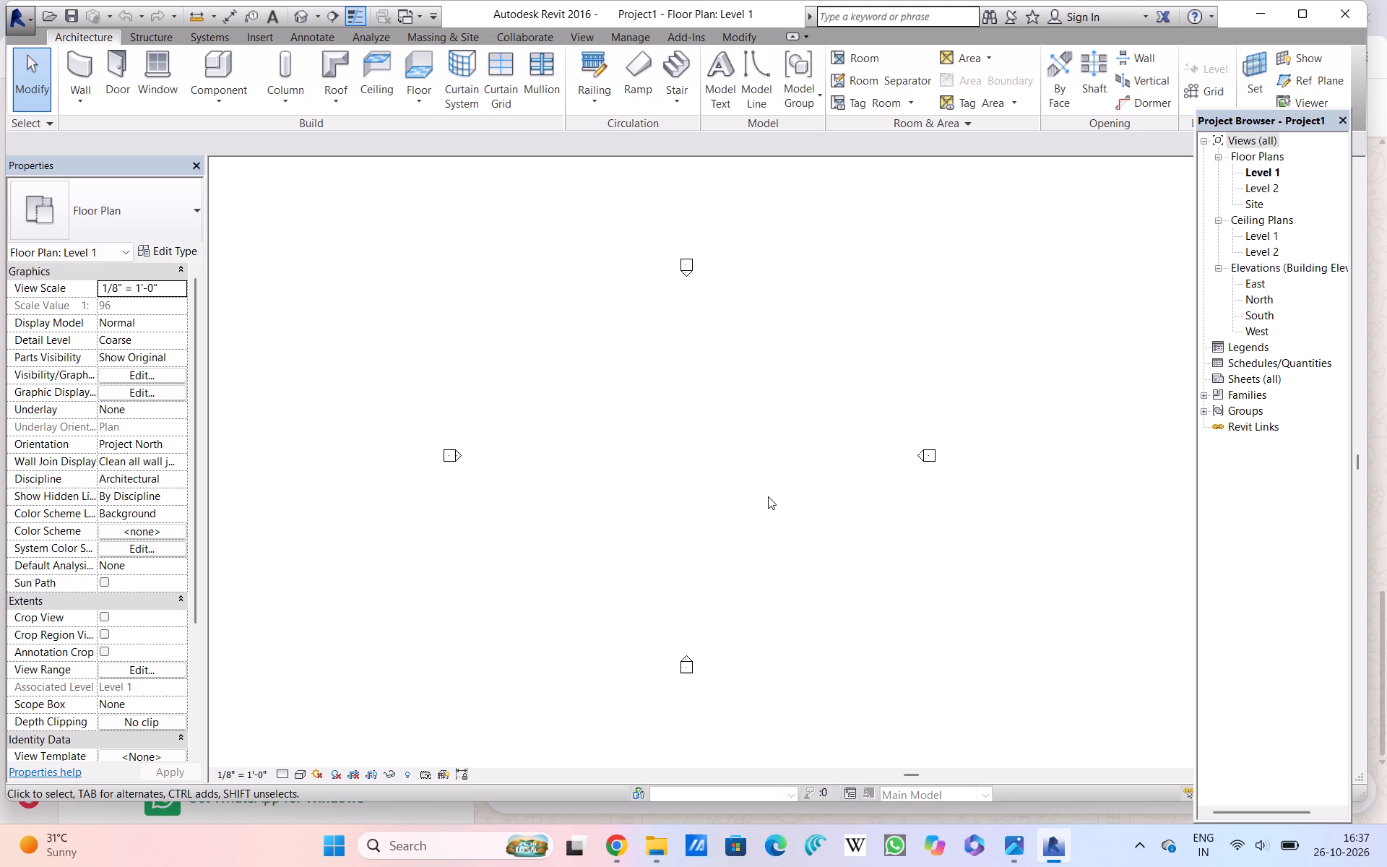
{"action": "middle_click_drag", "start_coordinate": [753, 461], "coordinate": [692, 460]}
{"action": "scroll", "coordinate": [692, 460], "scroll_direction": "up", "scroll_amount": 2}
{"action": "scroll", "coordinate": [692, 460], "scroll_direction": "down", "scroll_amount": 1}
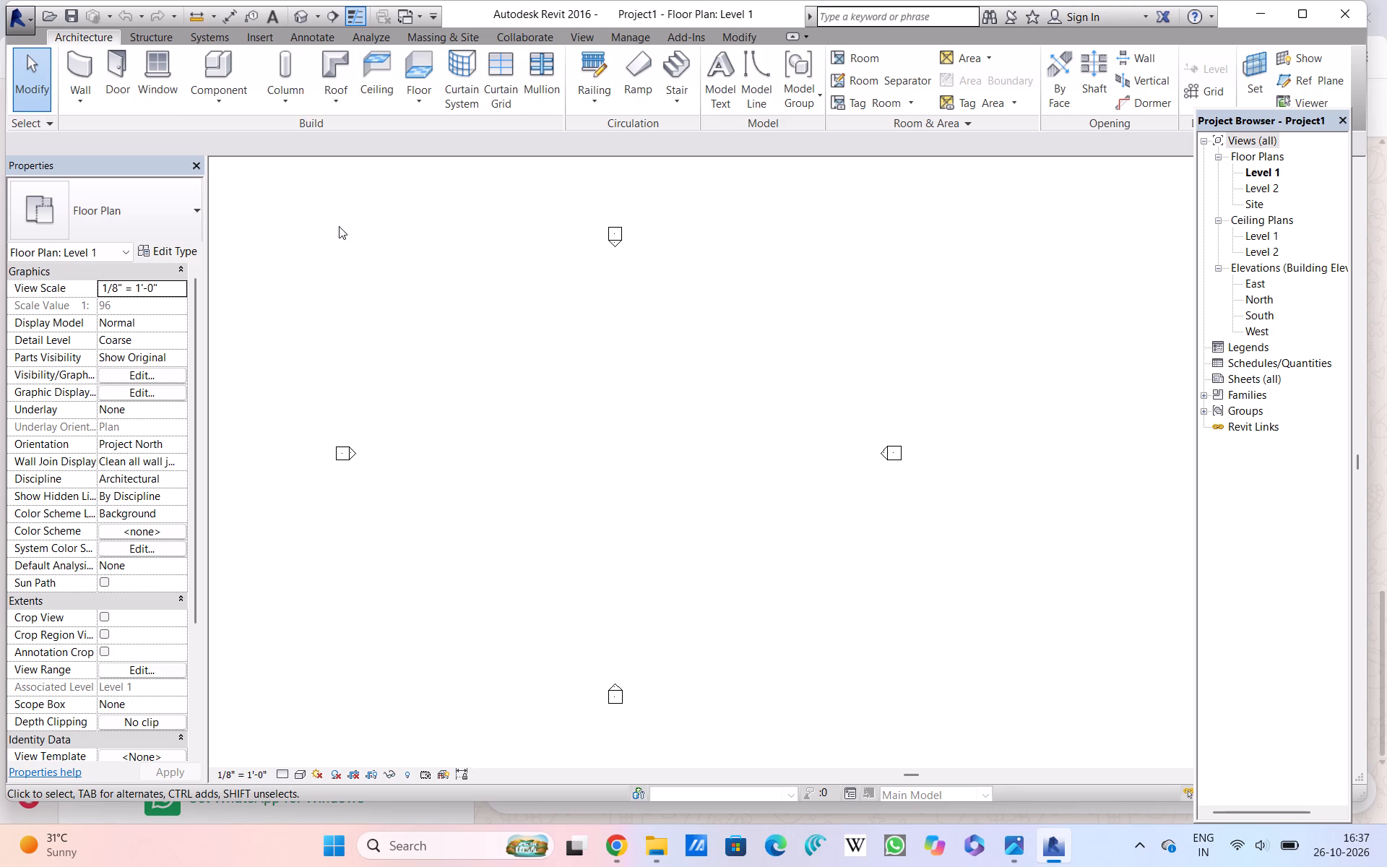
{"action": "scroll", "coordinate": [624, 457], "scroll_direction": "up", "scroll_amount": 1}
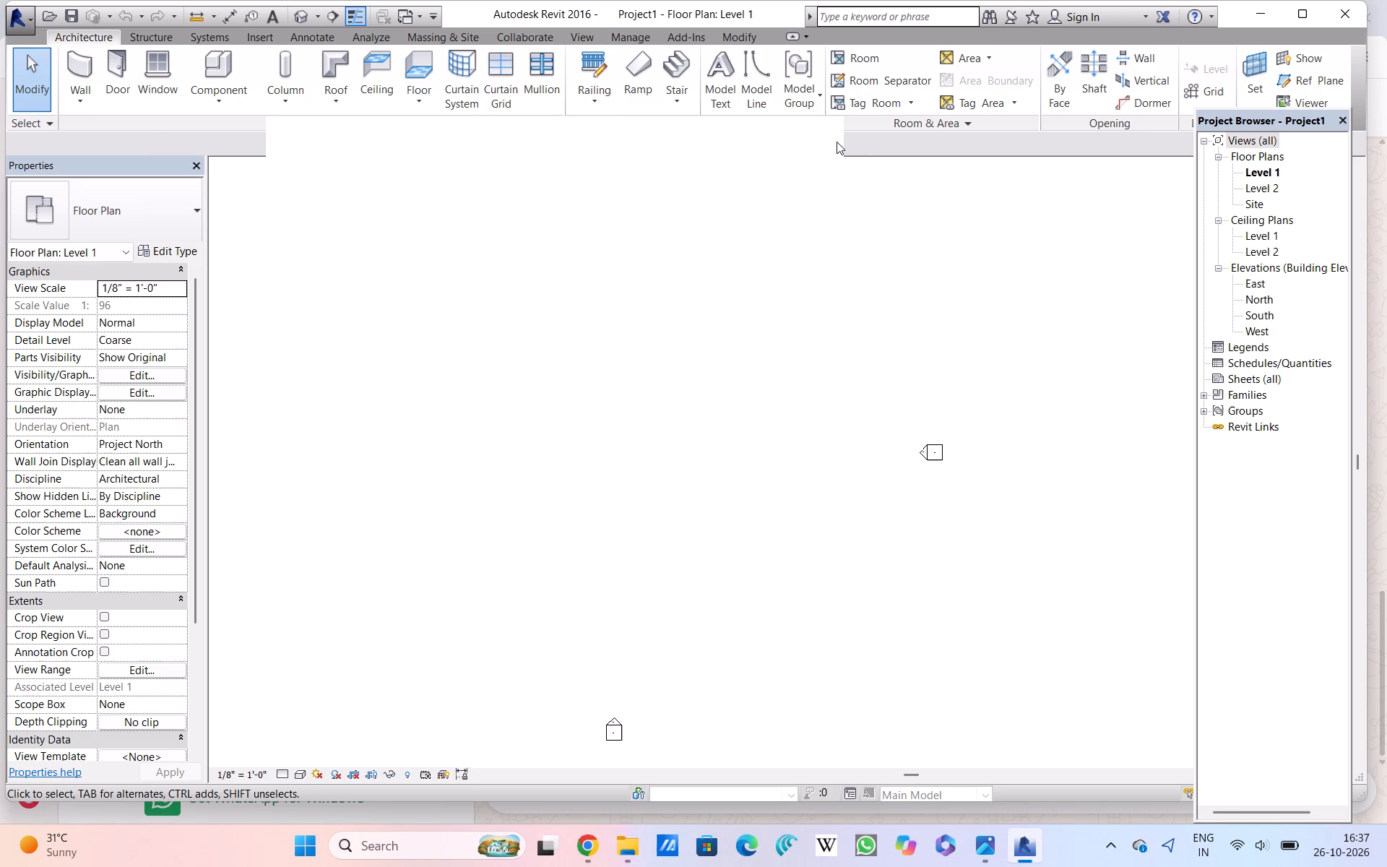
Dismiss the Autodesk Genuine notification card that covers the Level 1 floor plan again.
{"action": "double_click", "coordinate": [813, 139]}
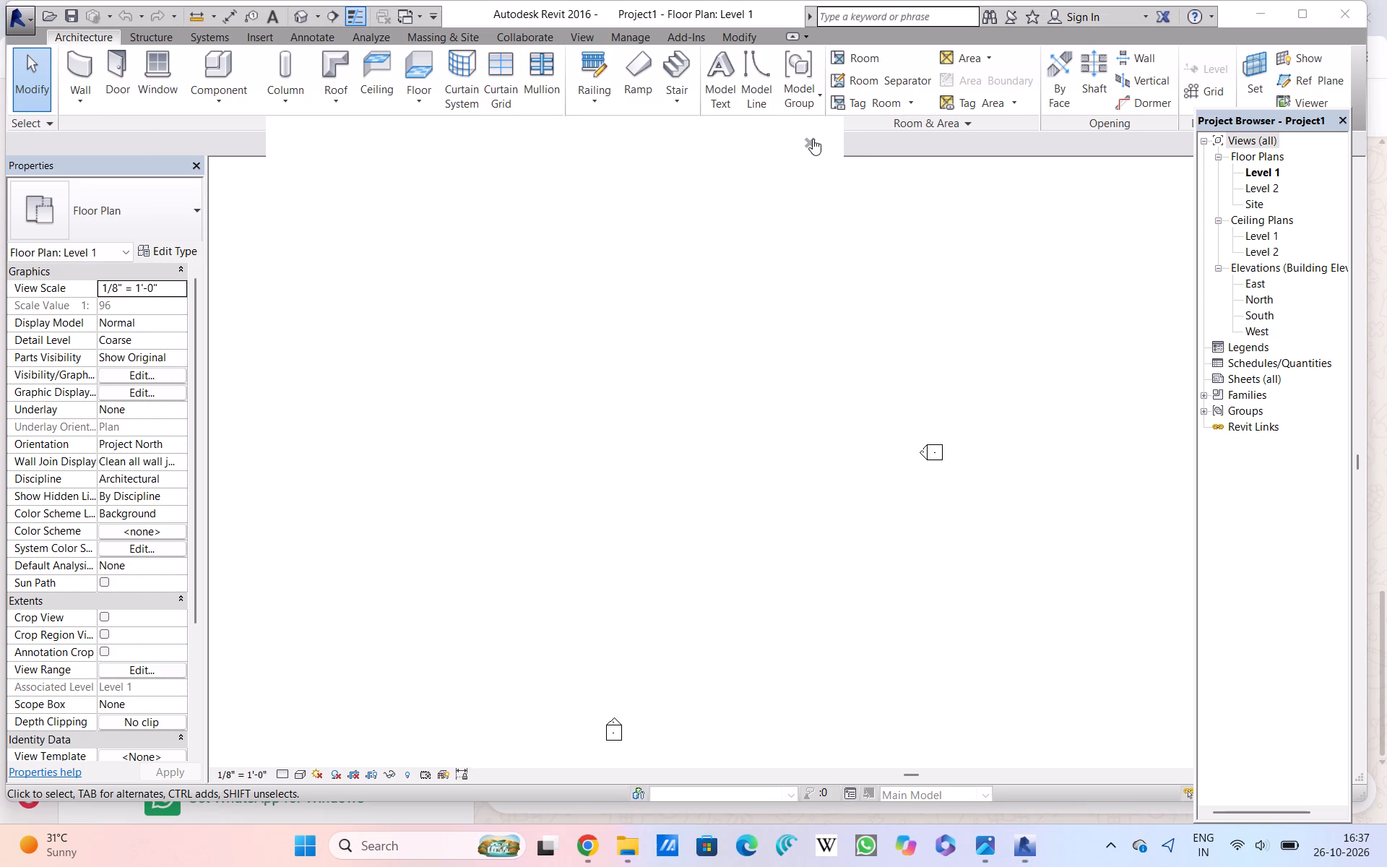
{"action": "left_click", "coordinate": [813, 139]}
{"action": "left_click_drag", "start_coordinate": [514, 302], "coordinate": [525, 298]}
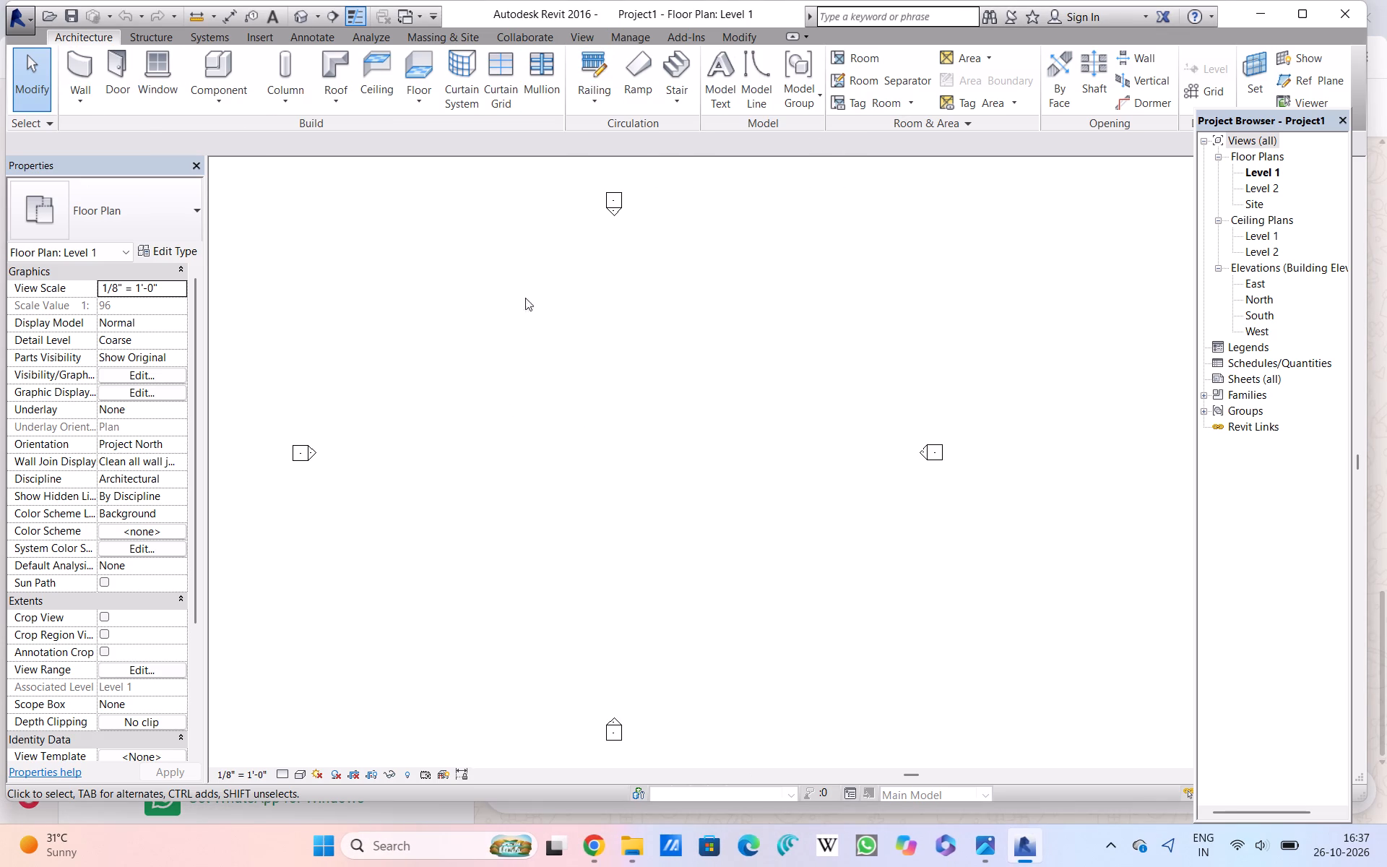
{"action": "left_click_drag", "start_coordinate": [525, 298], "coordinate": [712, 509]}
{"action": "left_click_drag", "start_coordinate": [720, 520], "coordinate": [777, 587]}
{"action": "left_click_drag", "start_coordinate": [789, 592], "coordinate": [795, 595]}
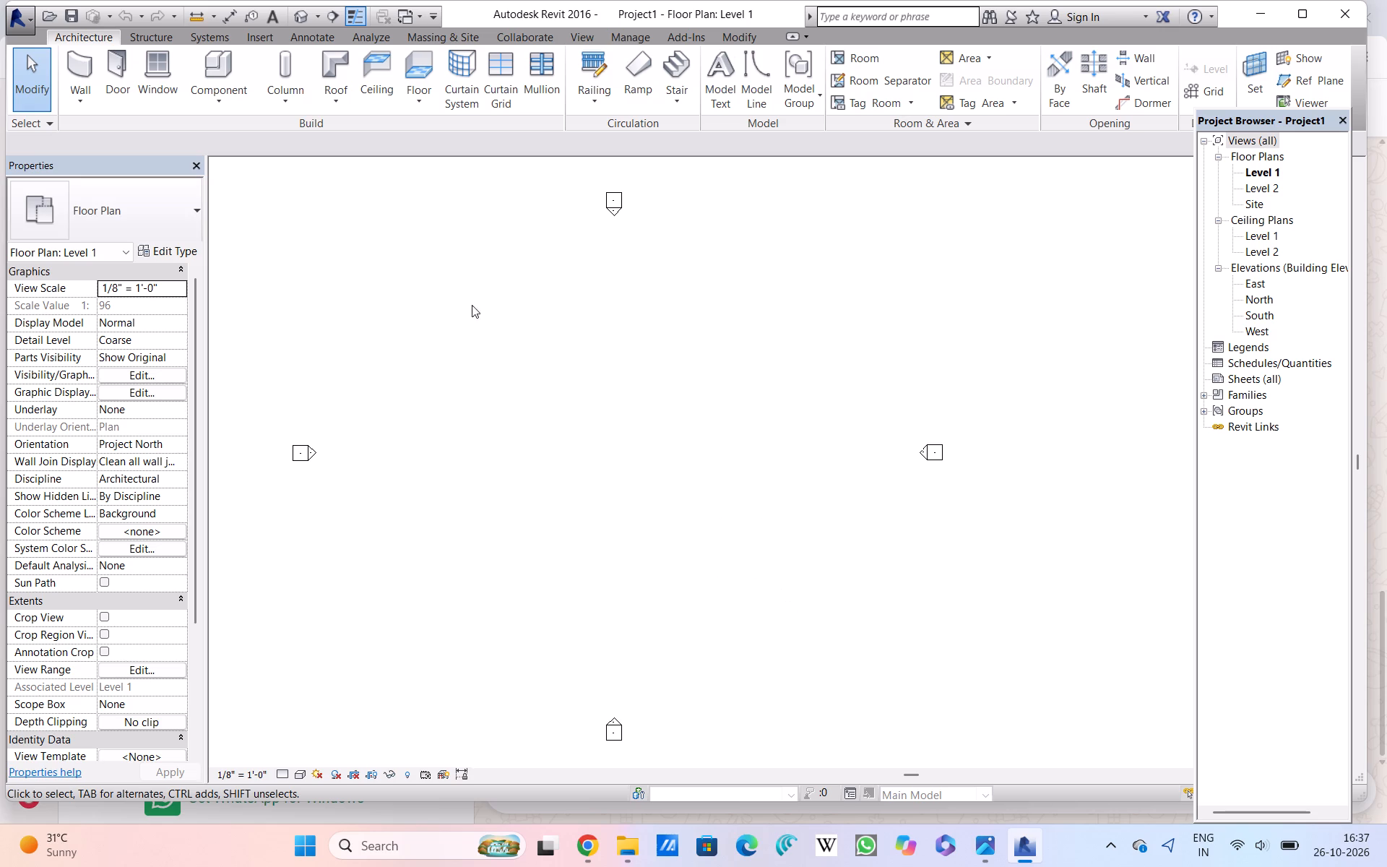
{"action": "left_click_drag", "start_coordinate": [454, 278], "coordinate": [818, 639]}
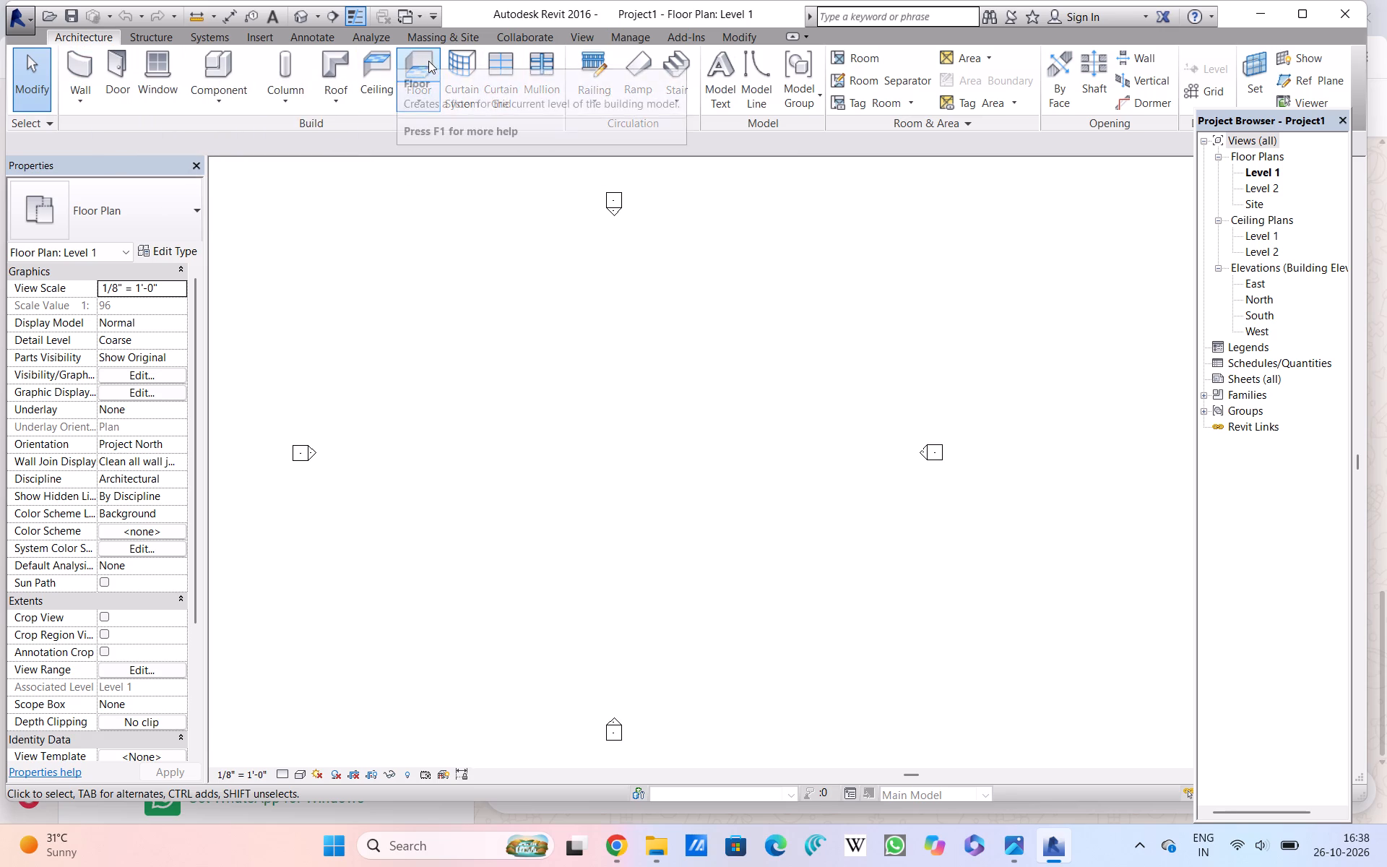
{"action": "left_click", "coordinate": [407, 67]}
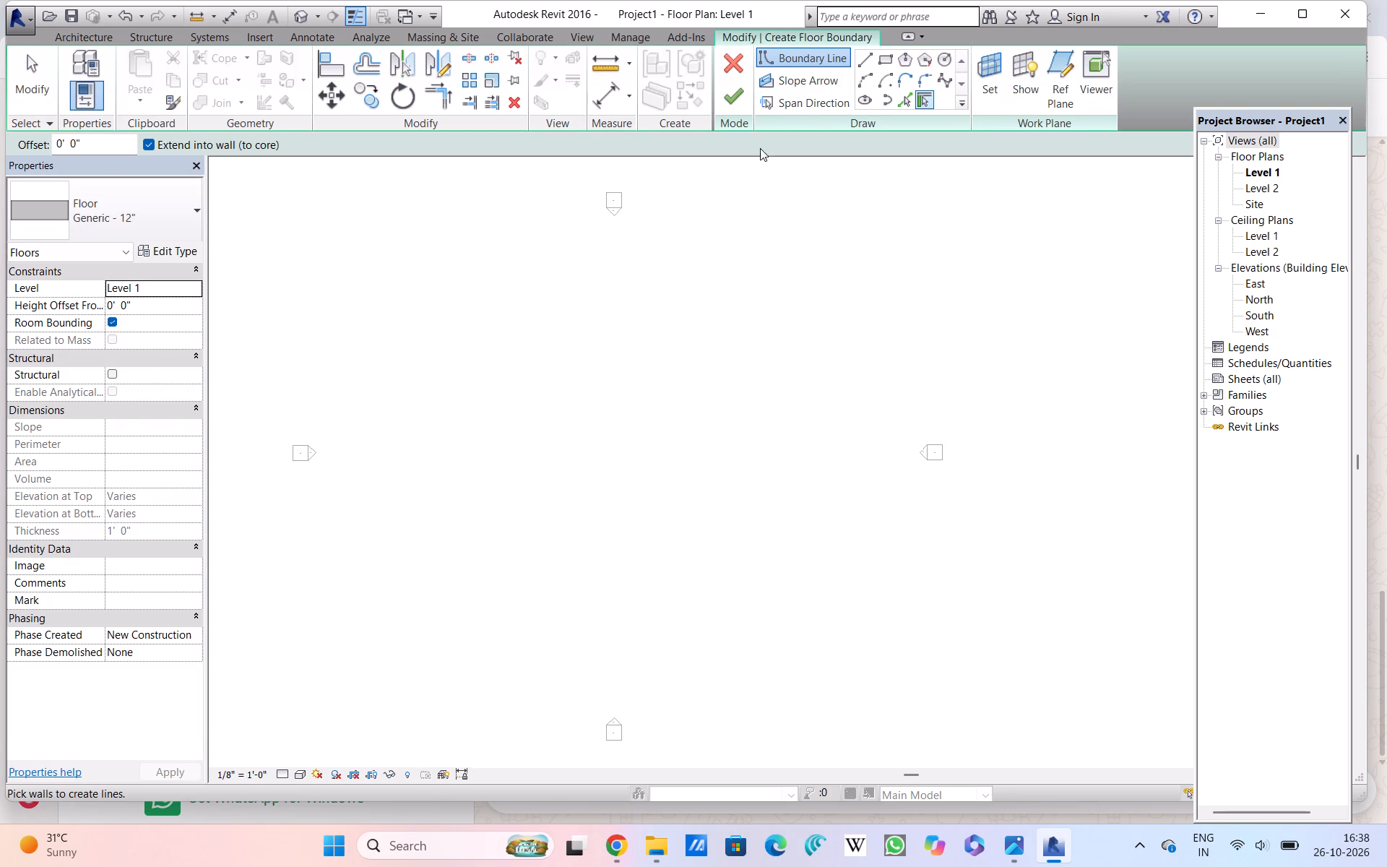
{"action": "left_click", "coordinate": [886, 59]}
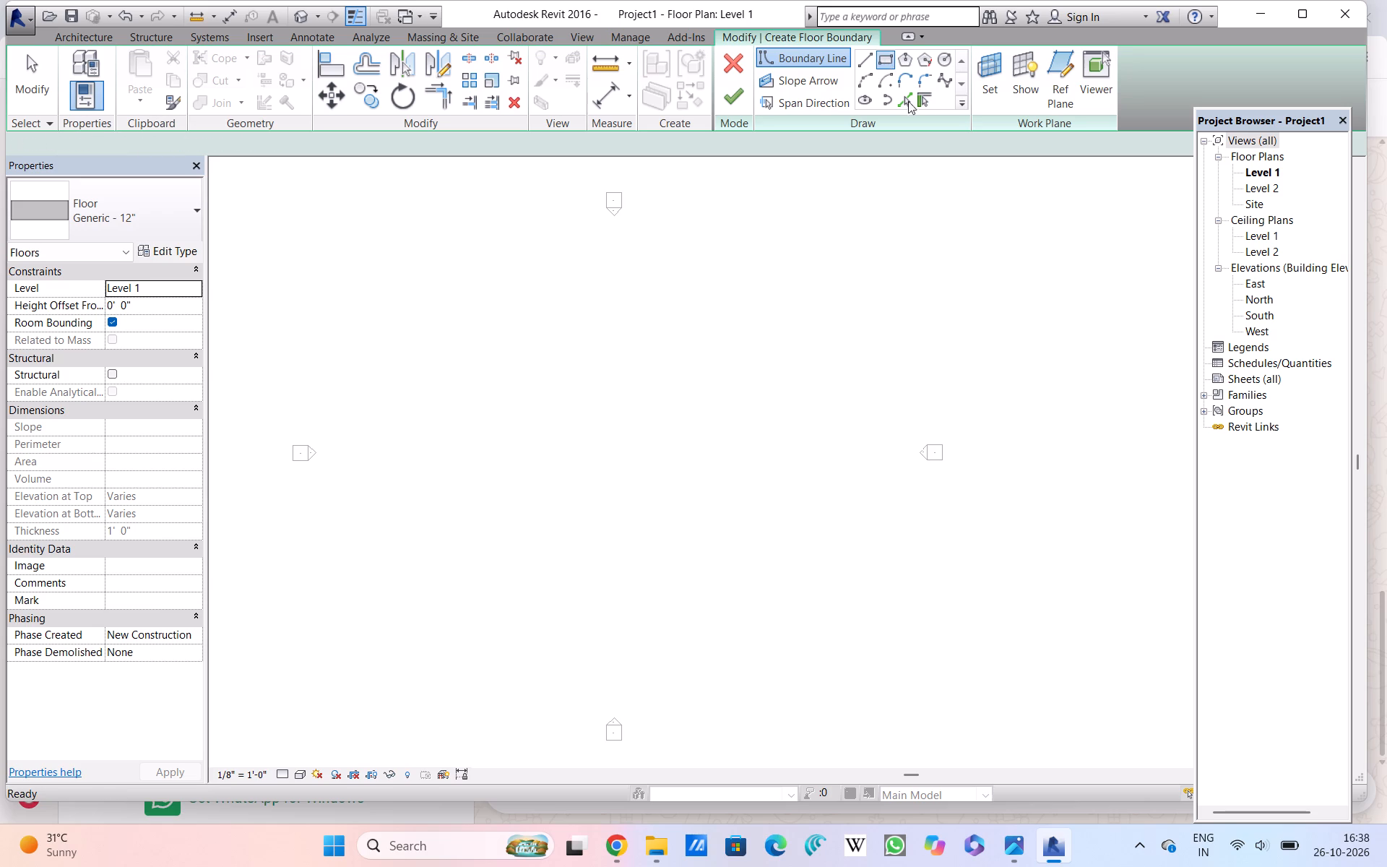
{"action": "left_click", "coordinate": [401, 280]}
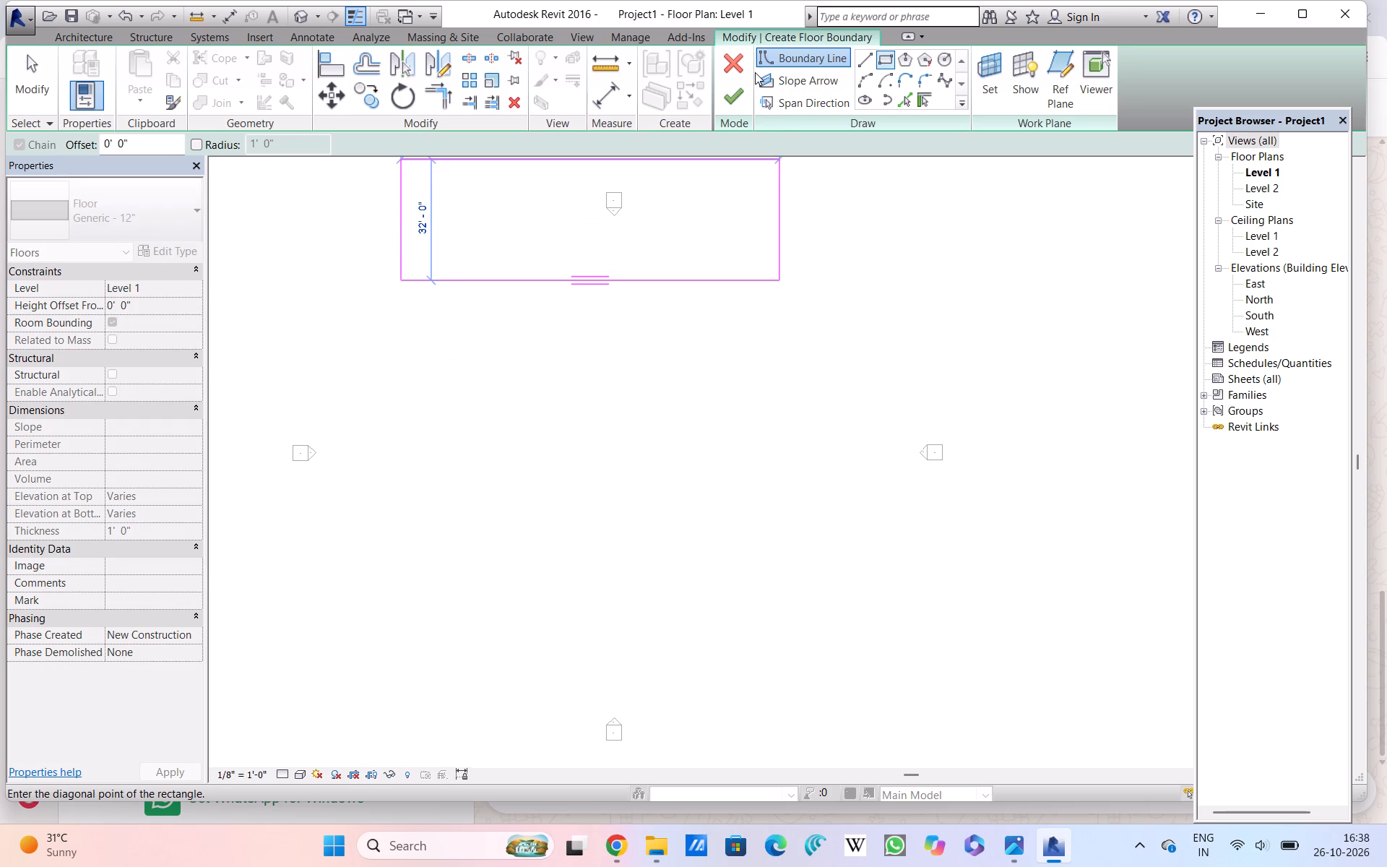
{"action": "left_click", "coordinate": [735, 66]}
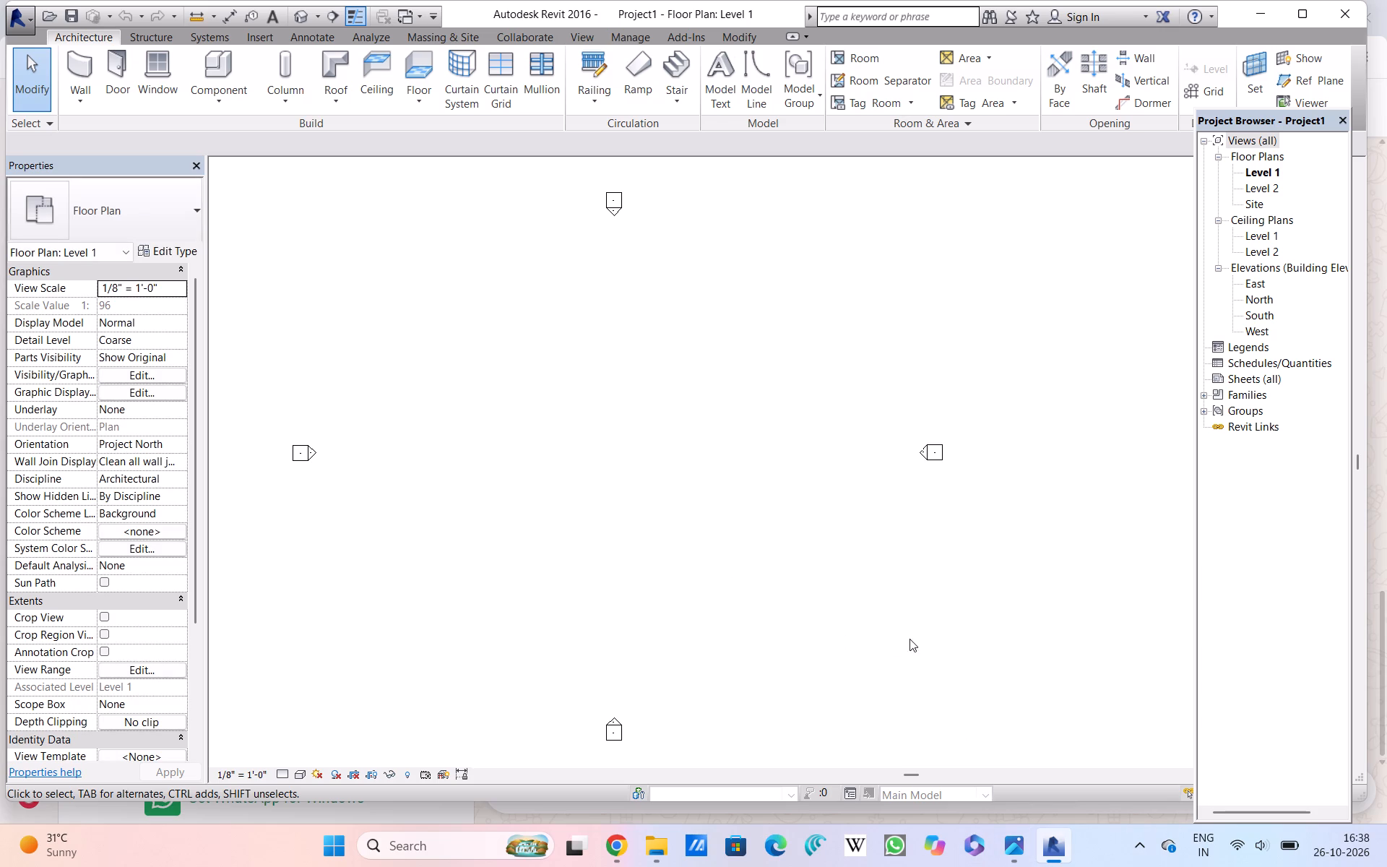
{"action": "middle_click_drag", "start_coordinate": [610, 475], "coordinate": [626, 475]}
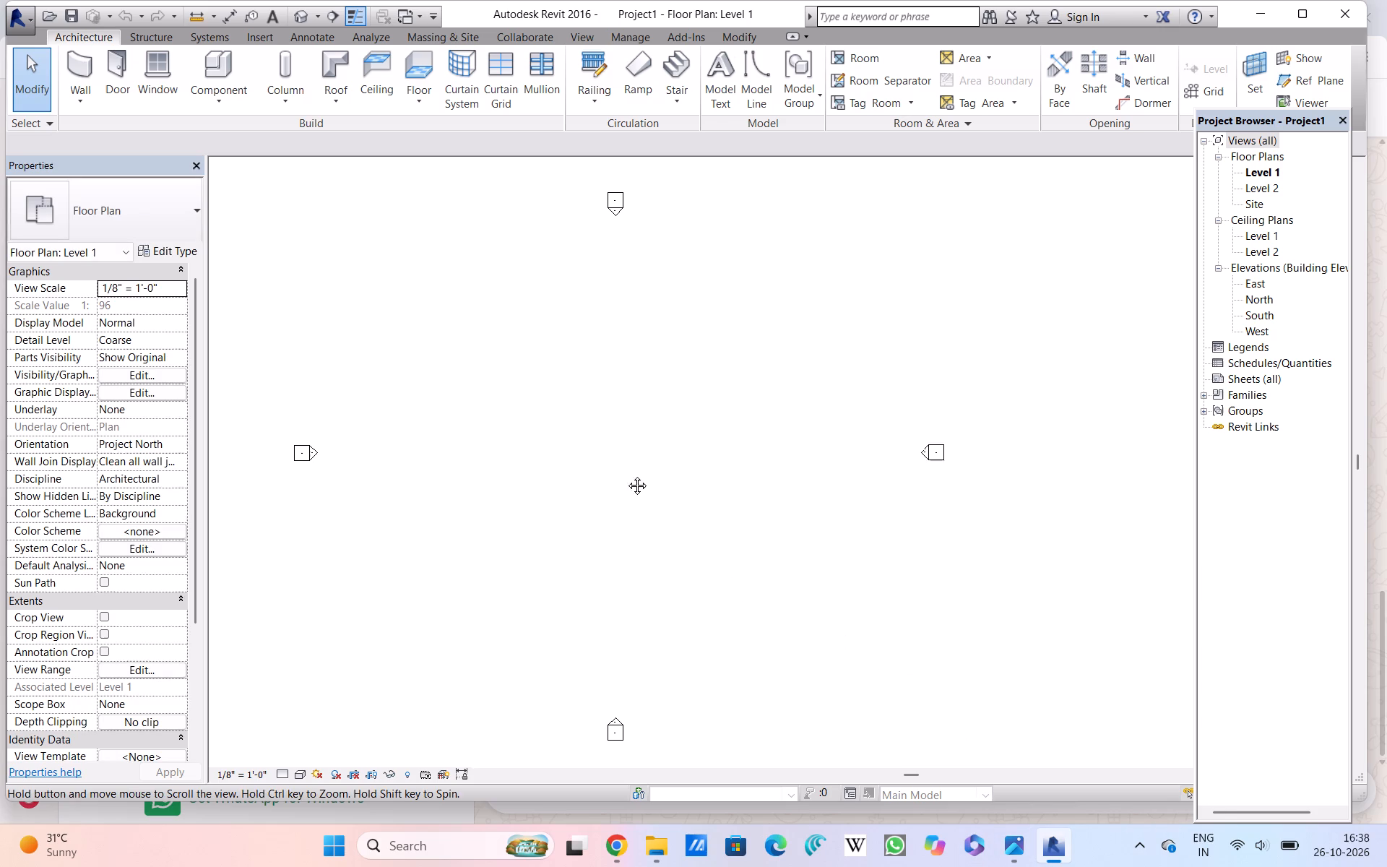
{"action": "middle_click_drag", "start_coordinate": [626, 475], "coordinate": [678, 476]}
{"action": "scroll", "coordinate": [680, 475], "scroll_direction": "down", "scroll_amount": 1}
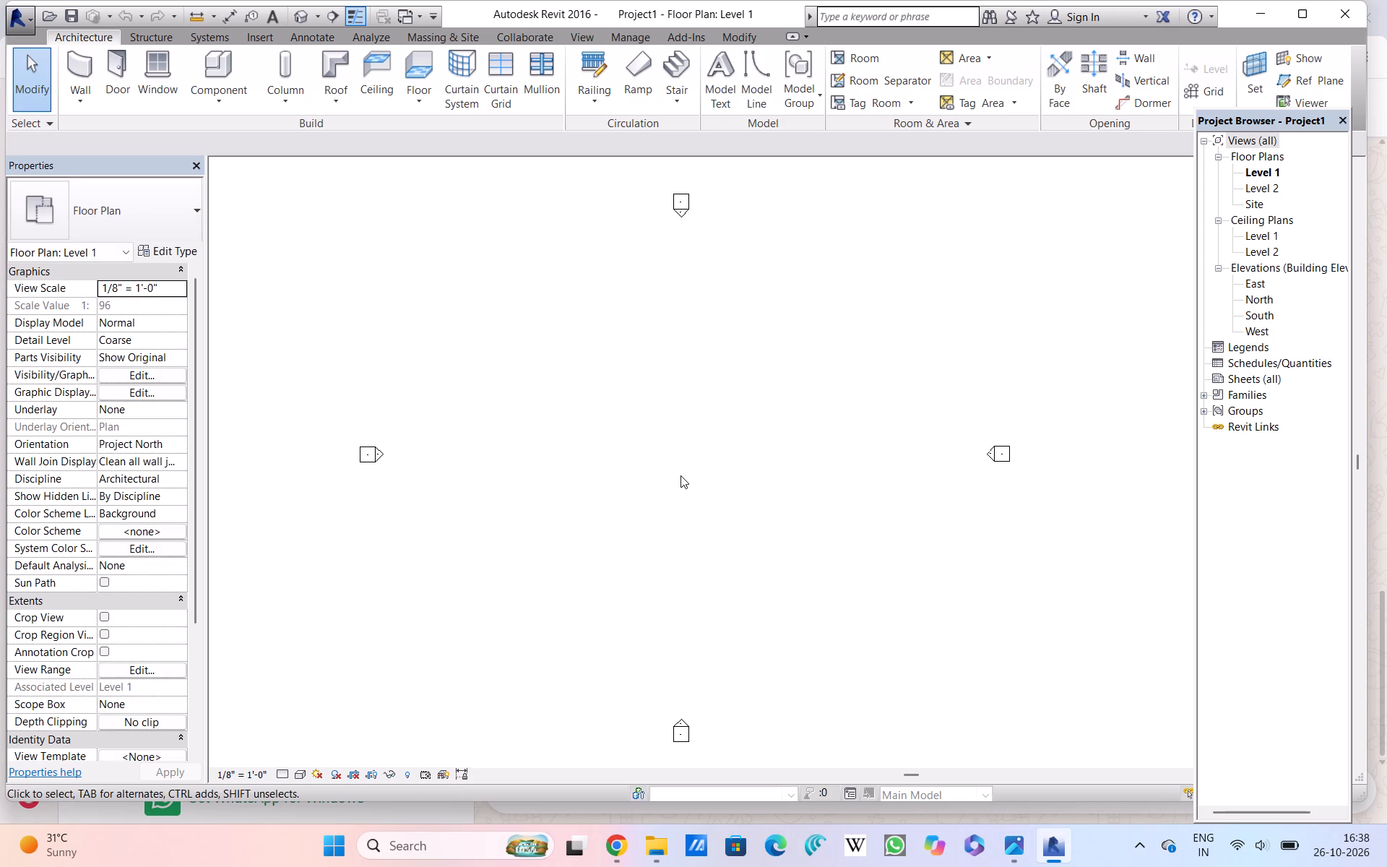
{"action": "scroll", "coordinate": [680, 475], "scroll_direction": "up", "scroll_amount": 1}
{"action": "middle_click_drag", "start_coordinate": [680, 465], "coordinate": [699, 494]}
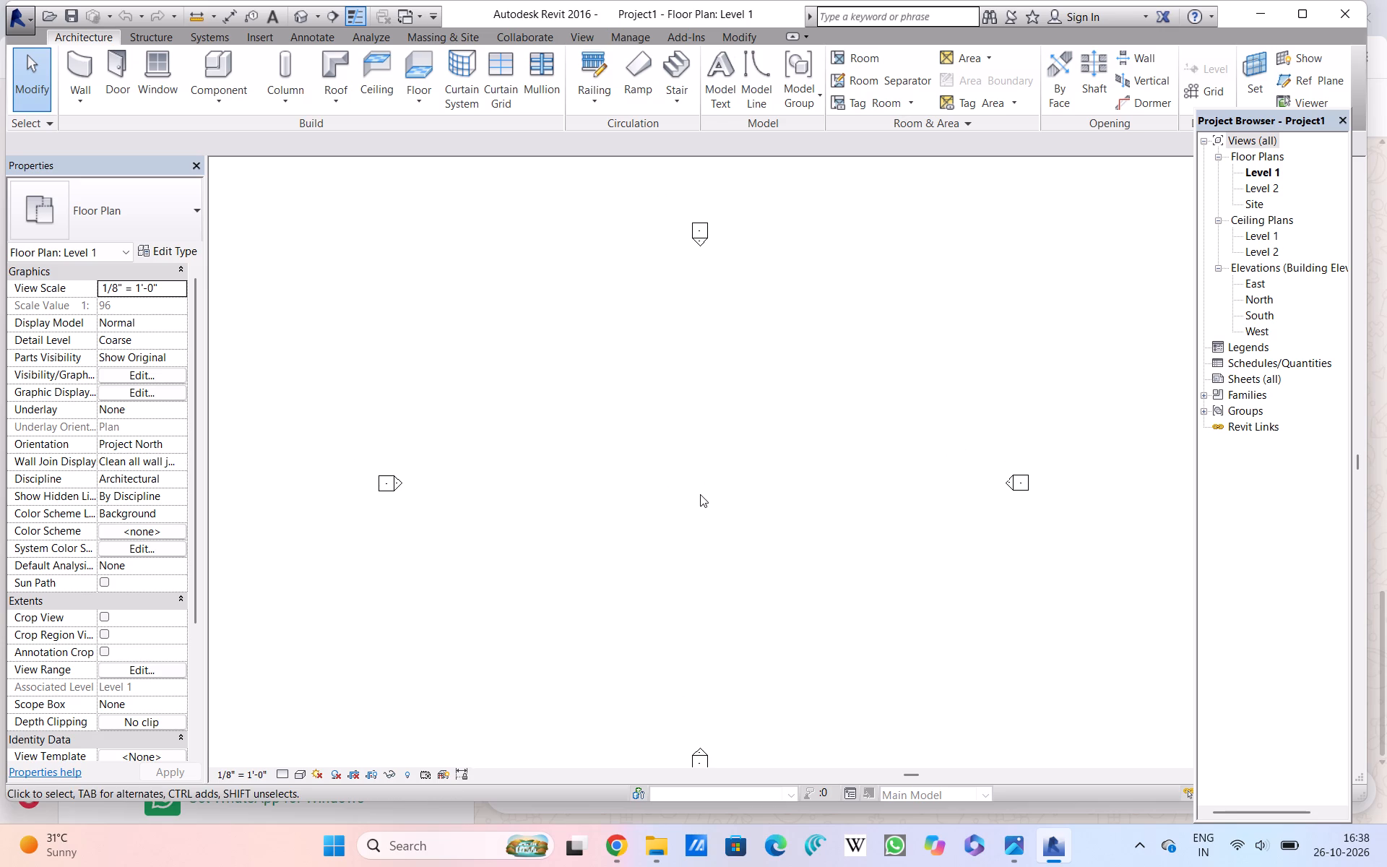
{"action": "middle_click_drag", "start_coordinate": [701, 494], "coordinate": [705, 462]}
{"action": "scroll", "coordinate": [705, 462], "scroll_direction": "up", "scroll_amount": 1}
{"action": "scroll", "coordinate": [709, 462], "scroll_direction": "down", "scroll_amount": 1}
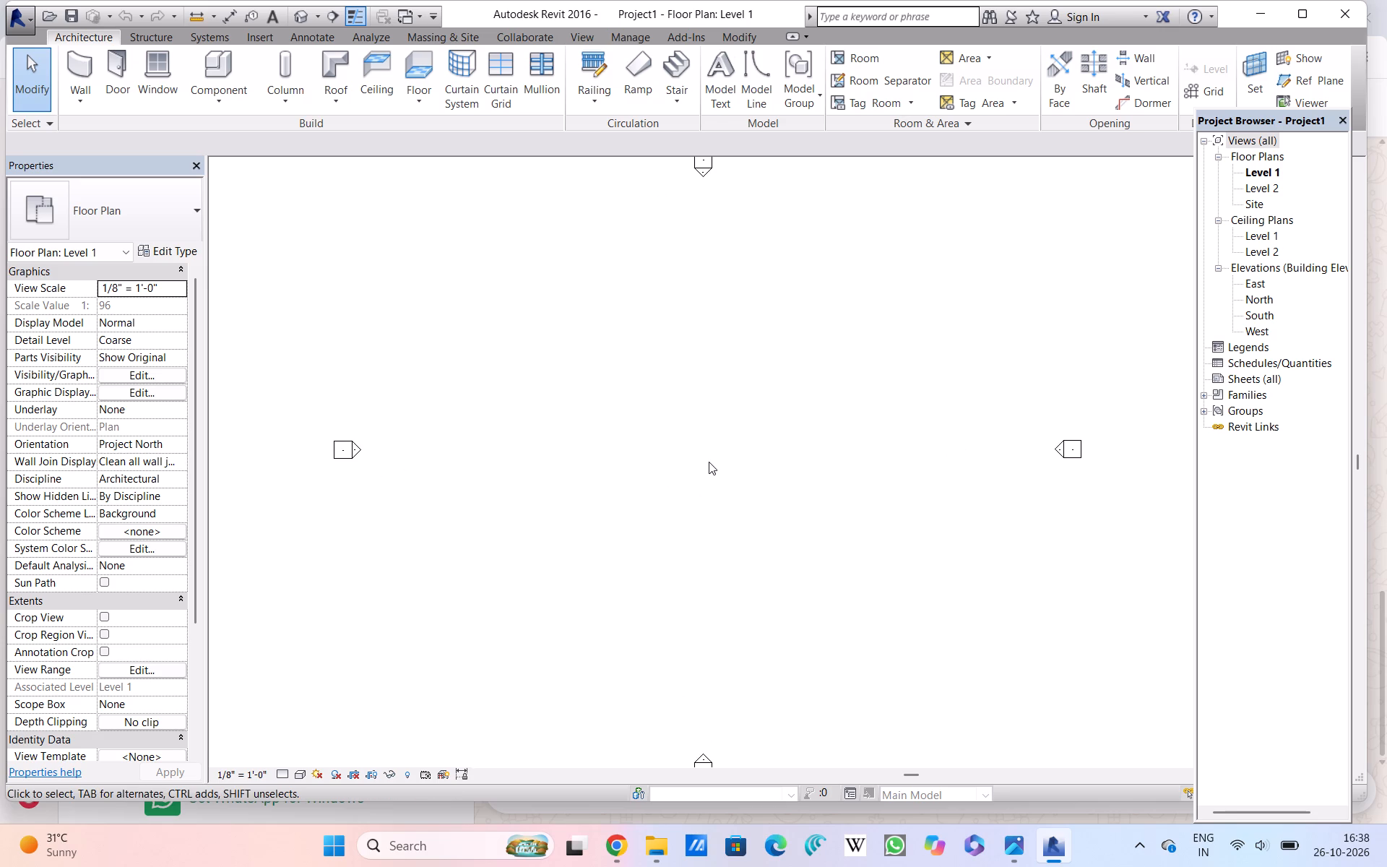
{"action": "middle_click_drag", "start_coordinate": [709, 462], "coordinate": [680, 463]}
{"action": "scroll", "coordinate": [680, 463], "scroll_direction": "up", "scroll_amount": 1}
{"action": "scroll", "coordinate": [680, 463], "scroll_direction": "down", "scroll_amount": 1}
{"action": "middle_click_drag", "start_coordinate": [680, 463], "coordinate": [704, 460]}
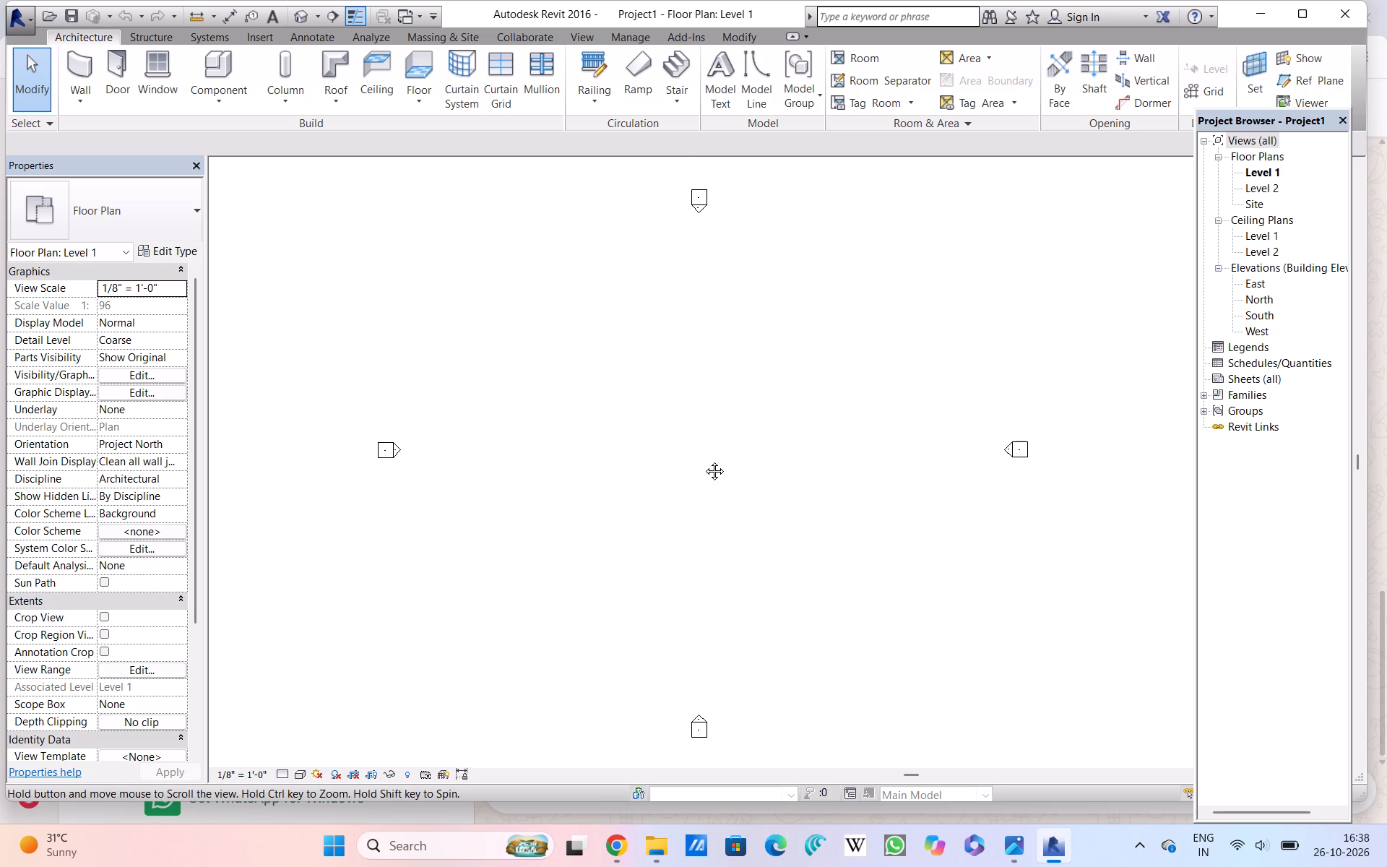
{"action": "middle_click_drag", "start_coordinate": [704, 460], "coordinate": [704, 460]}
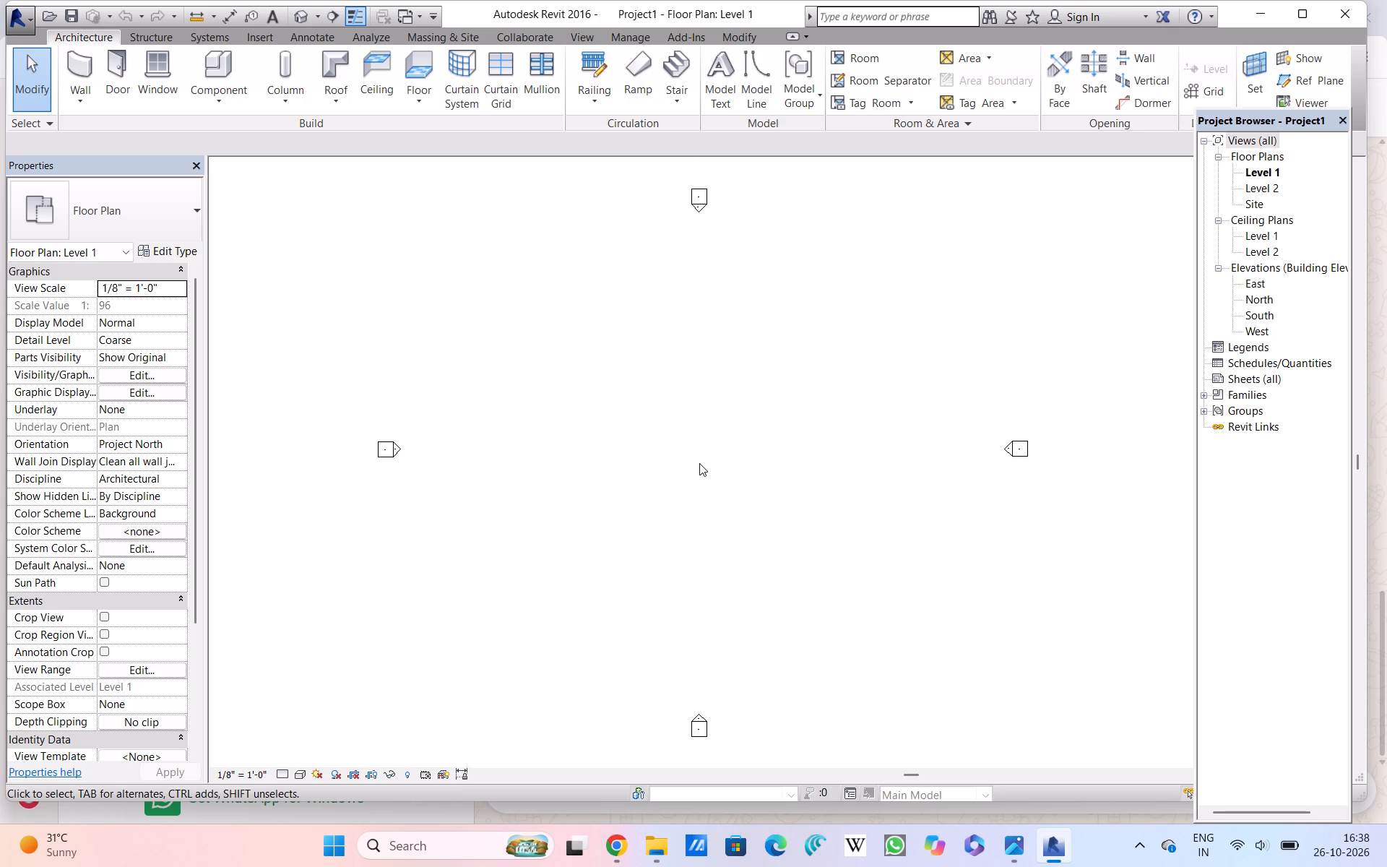
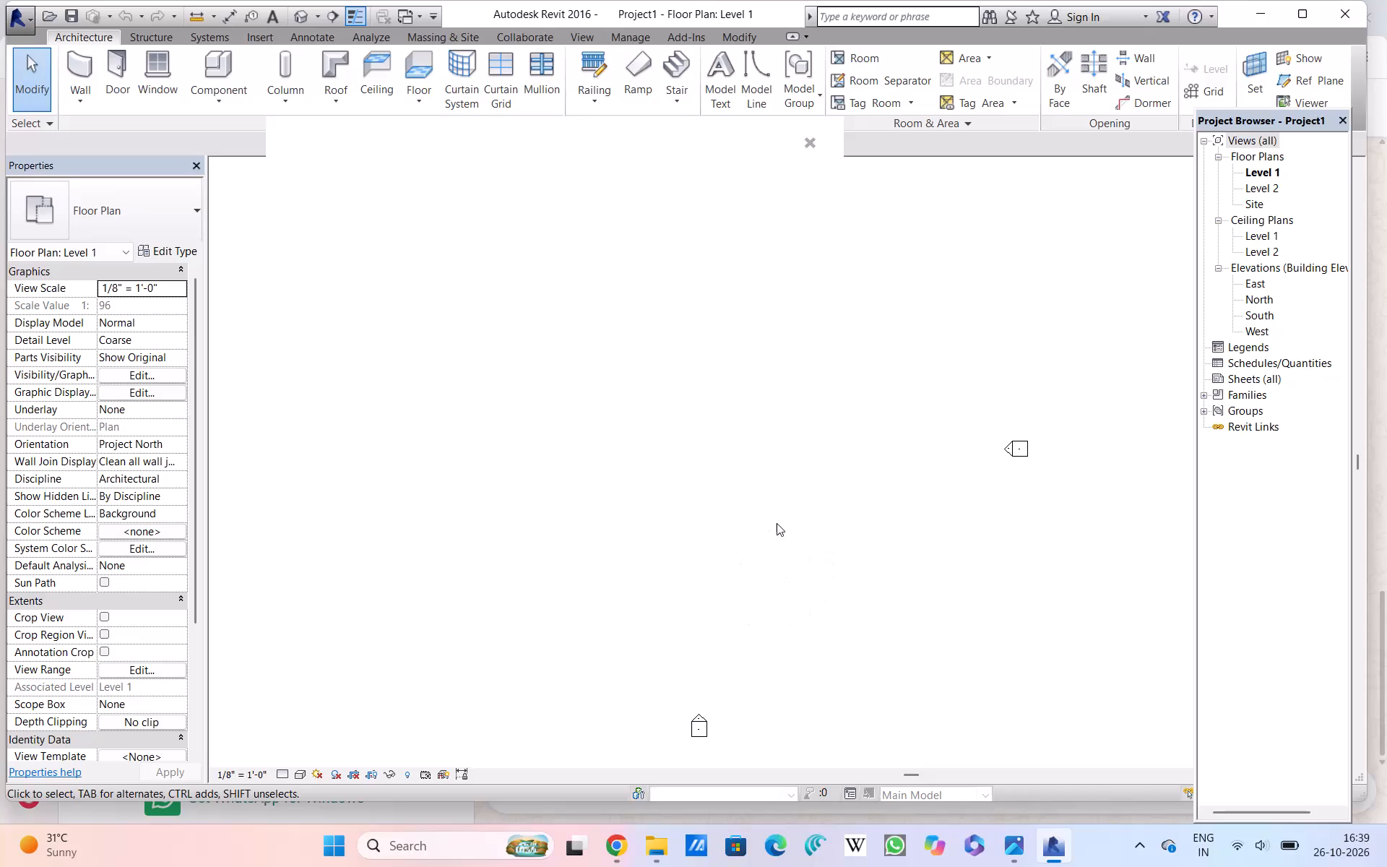
Dismiss the blank notification card covering the upper part of the Level 1 floor plan.
{"action": "double_click", "coordinate": [809, 145]}
{"action": "left_click", "coordinate": [809, 145]}
{"action": "left_click", "coordinate": [809, 145]}
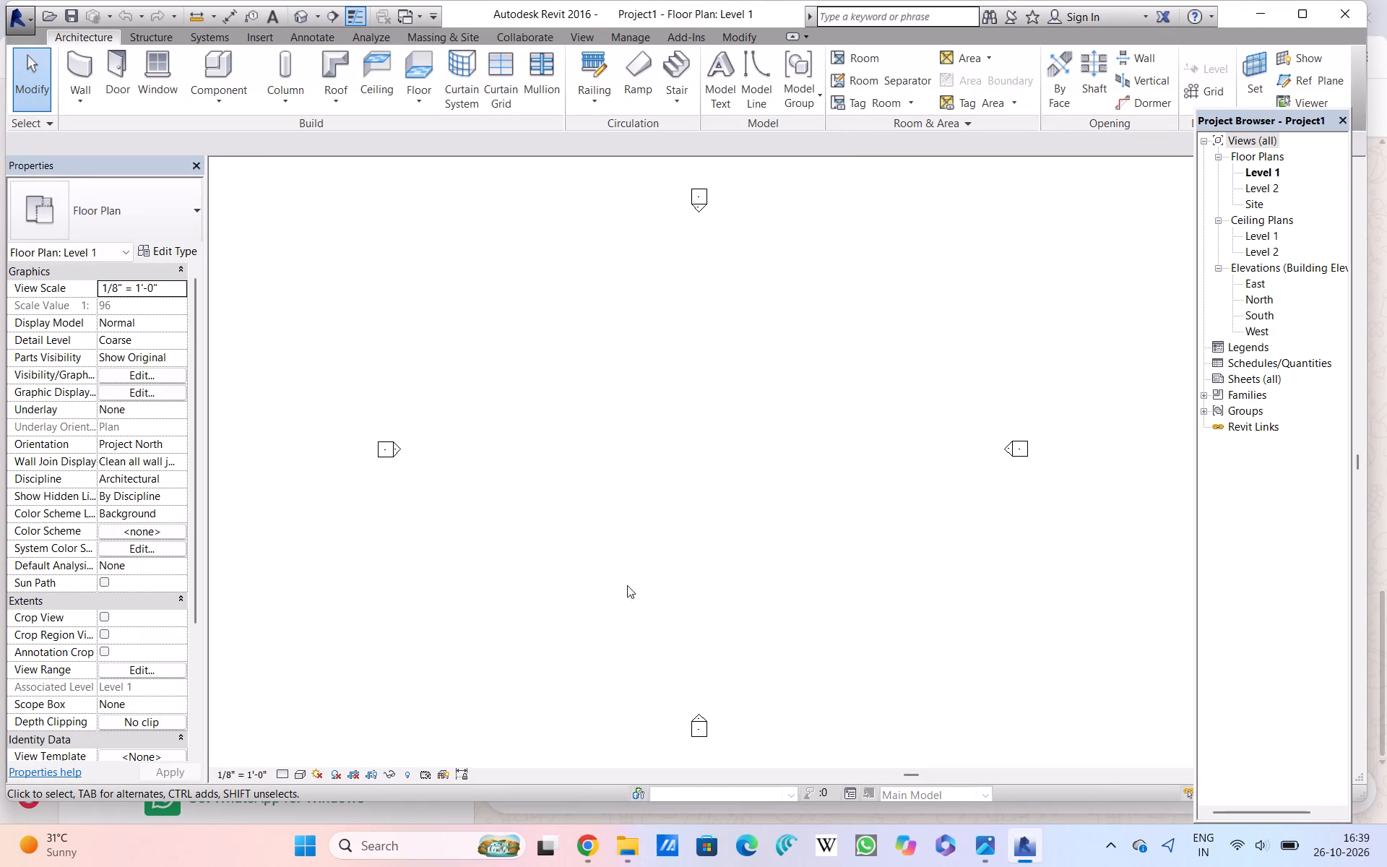
Create a rectangular Generic - 12" floor about 108' by 96' on Level 1, between the four elevation markers.
{"action": "left_click", "coordinate": [426, 66]}
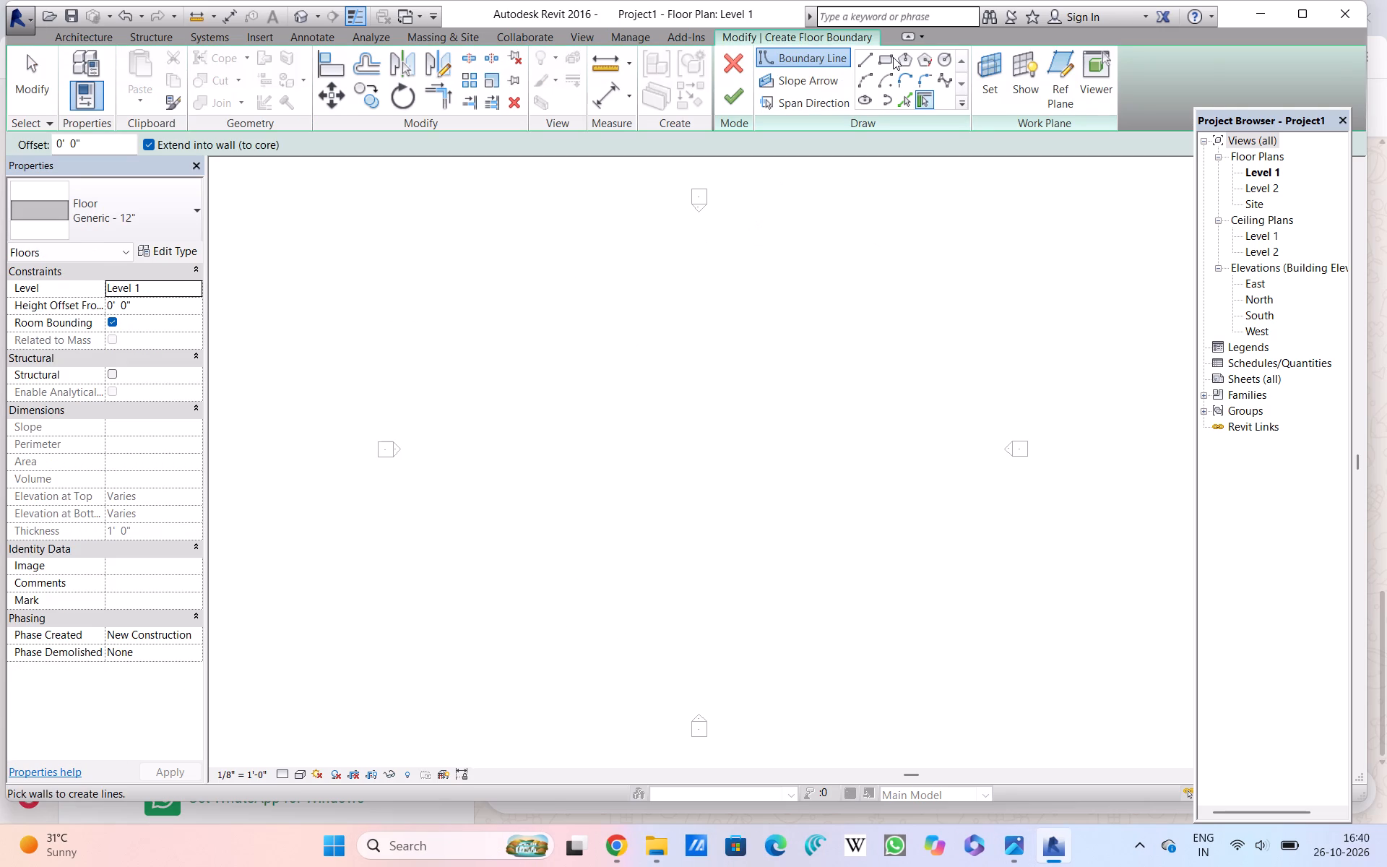
{"action": "left_click", "coordinate": [892, 55]}
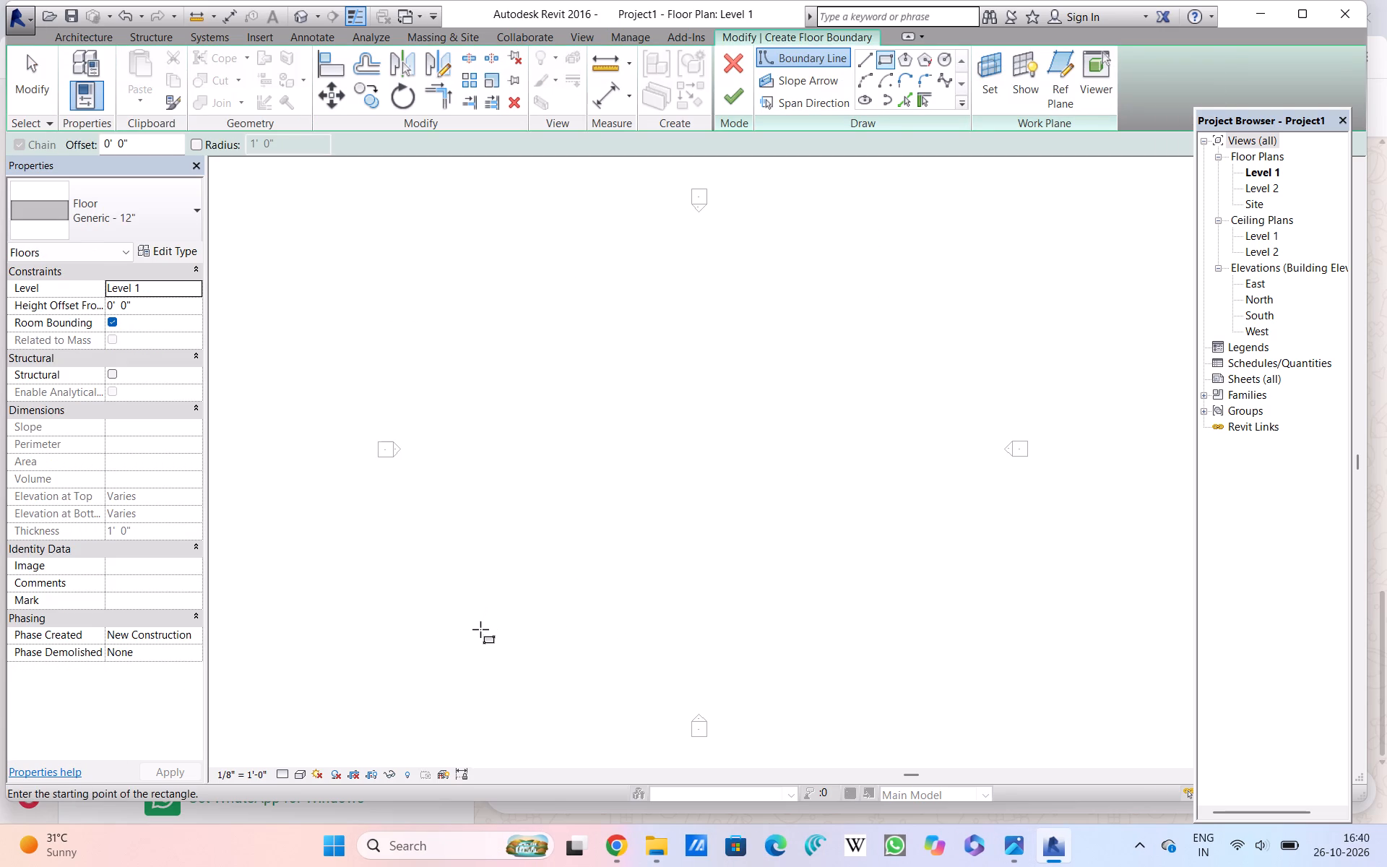
{"action": "double_click", "coordinate": [479, 656]}
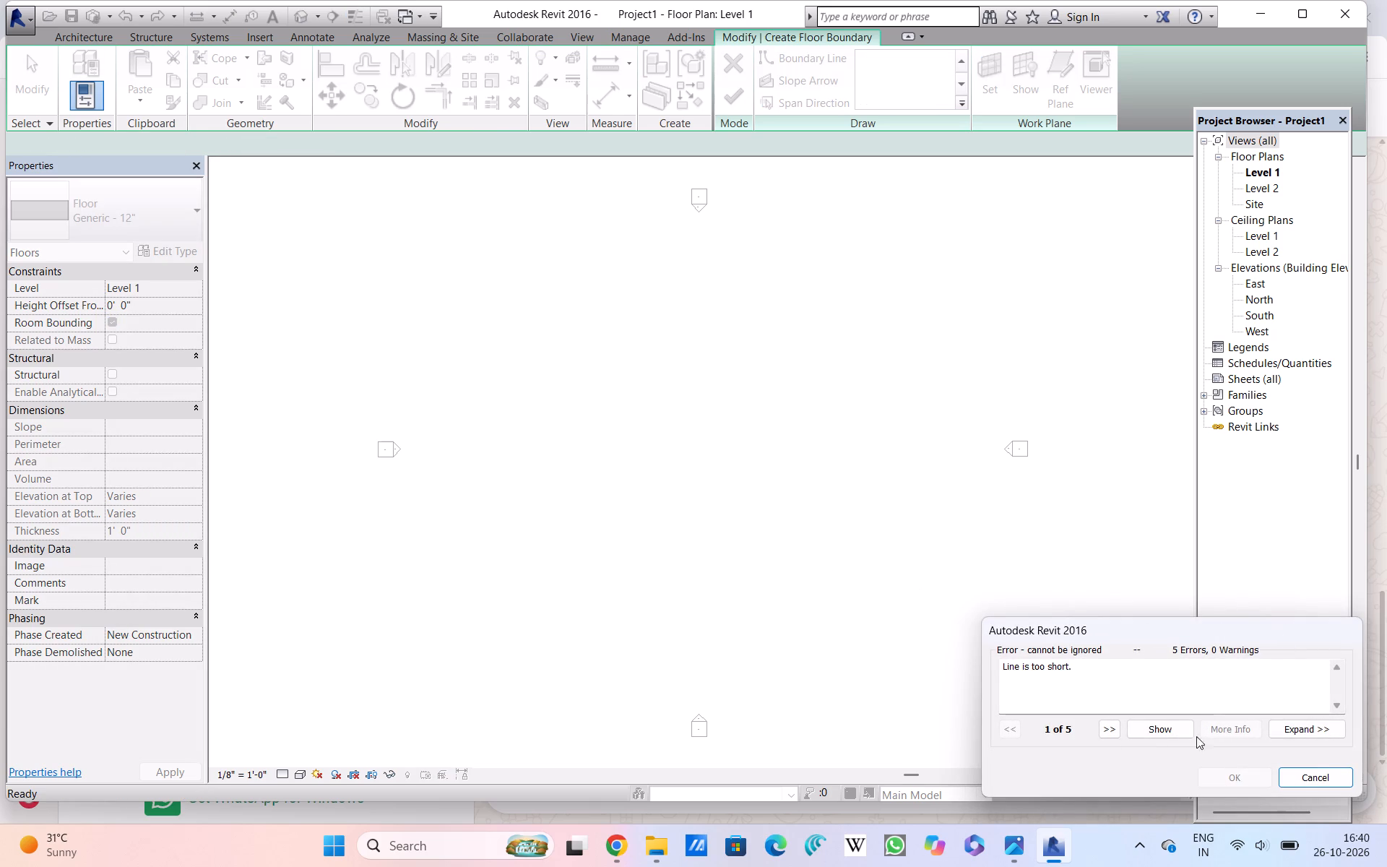
{"action": "left_click", "coordinate": [1305, 772]}
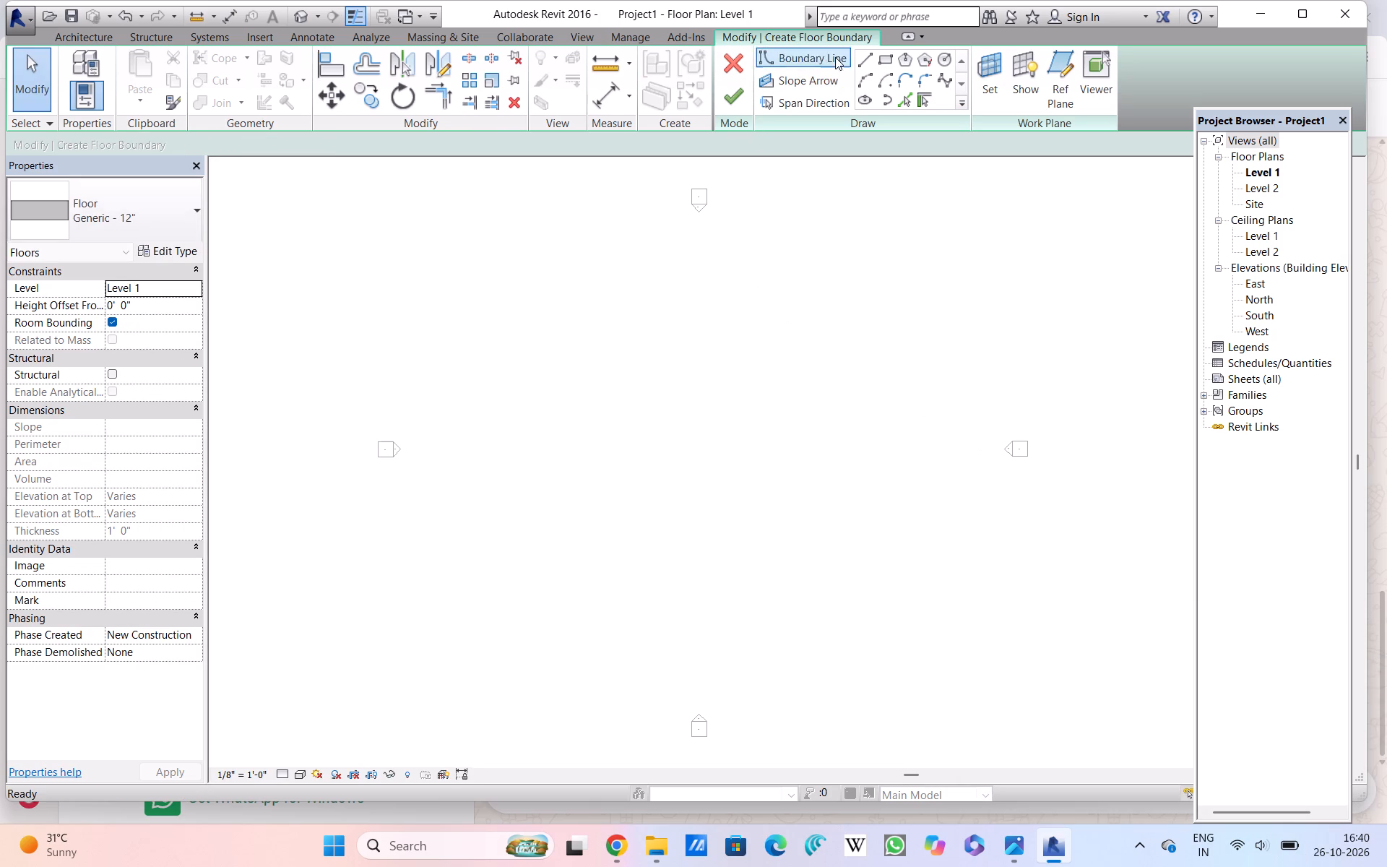
{"action": "left_click", "coordinate": [887, 59]}
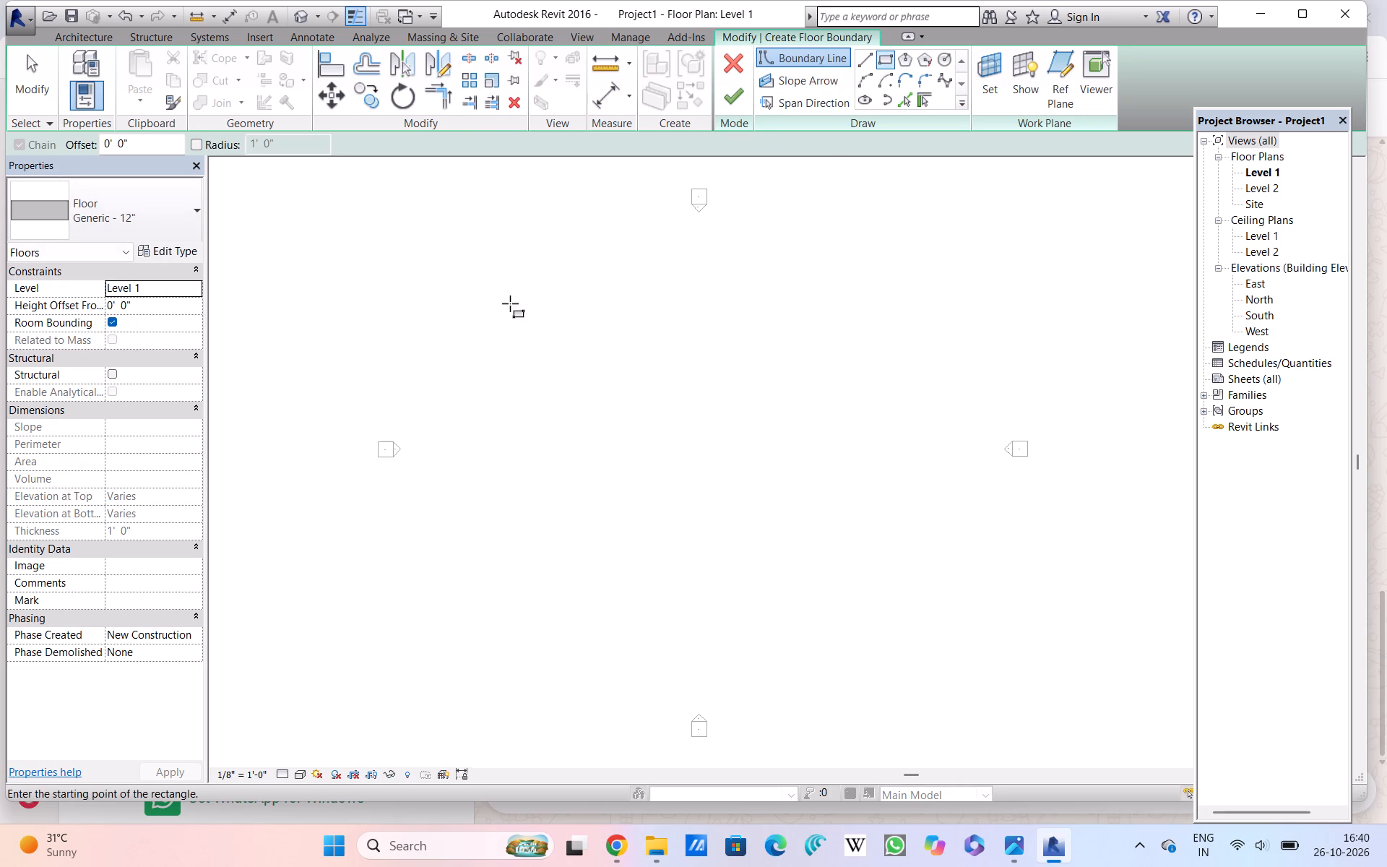
{"action": "left_click", "coordinate": [491, 294]}
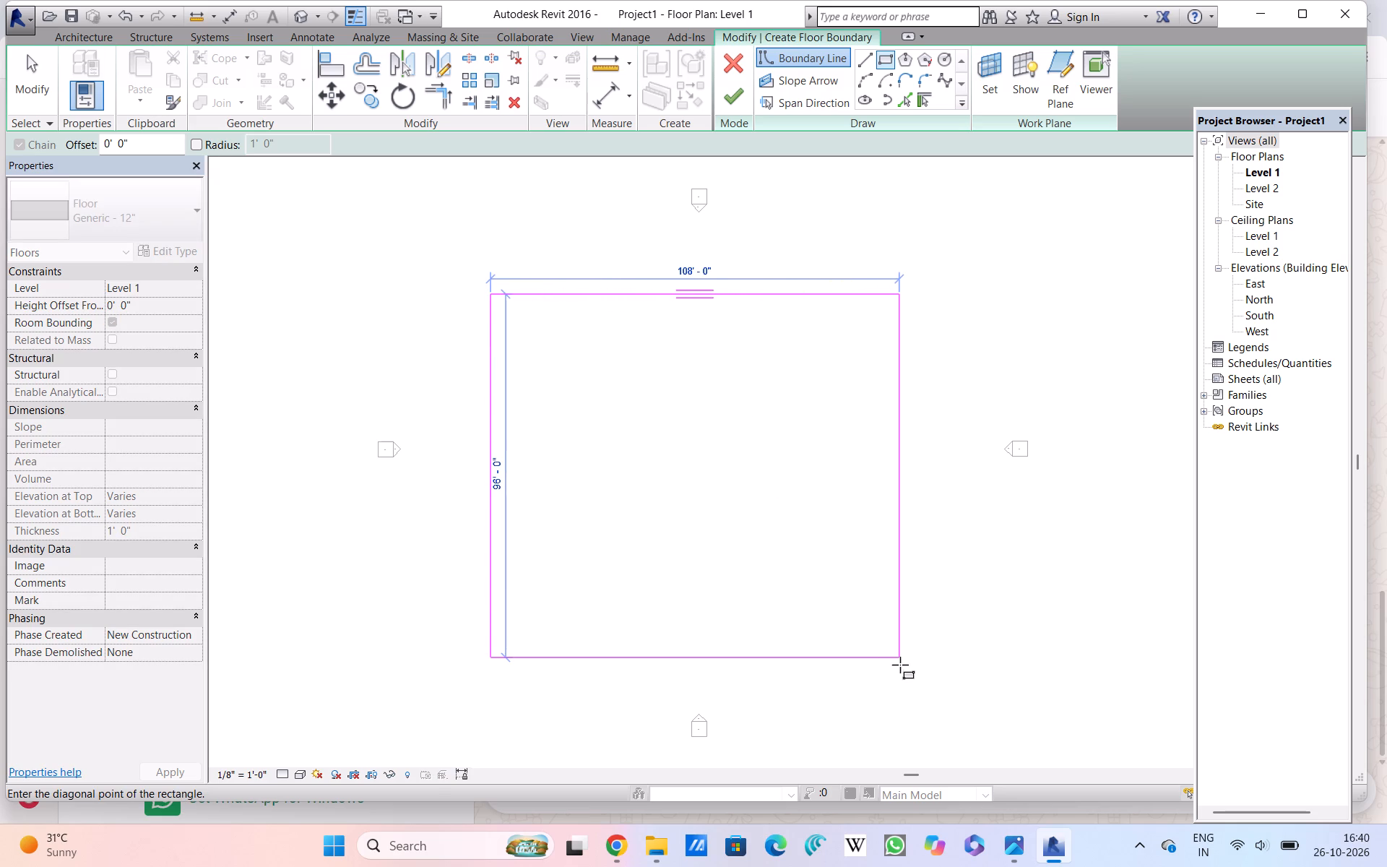
{"action": "left_click", "coordinate": [904, 665]}
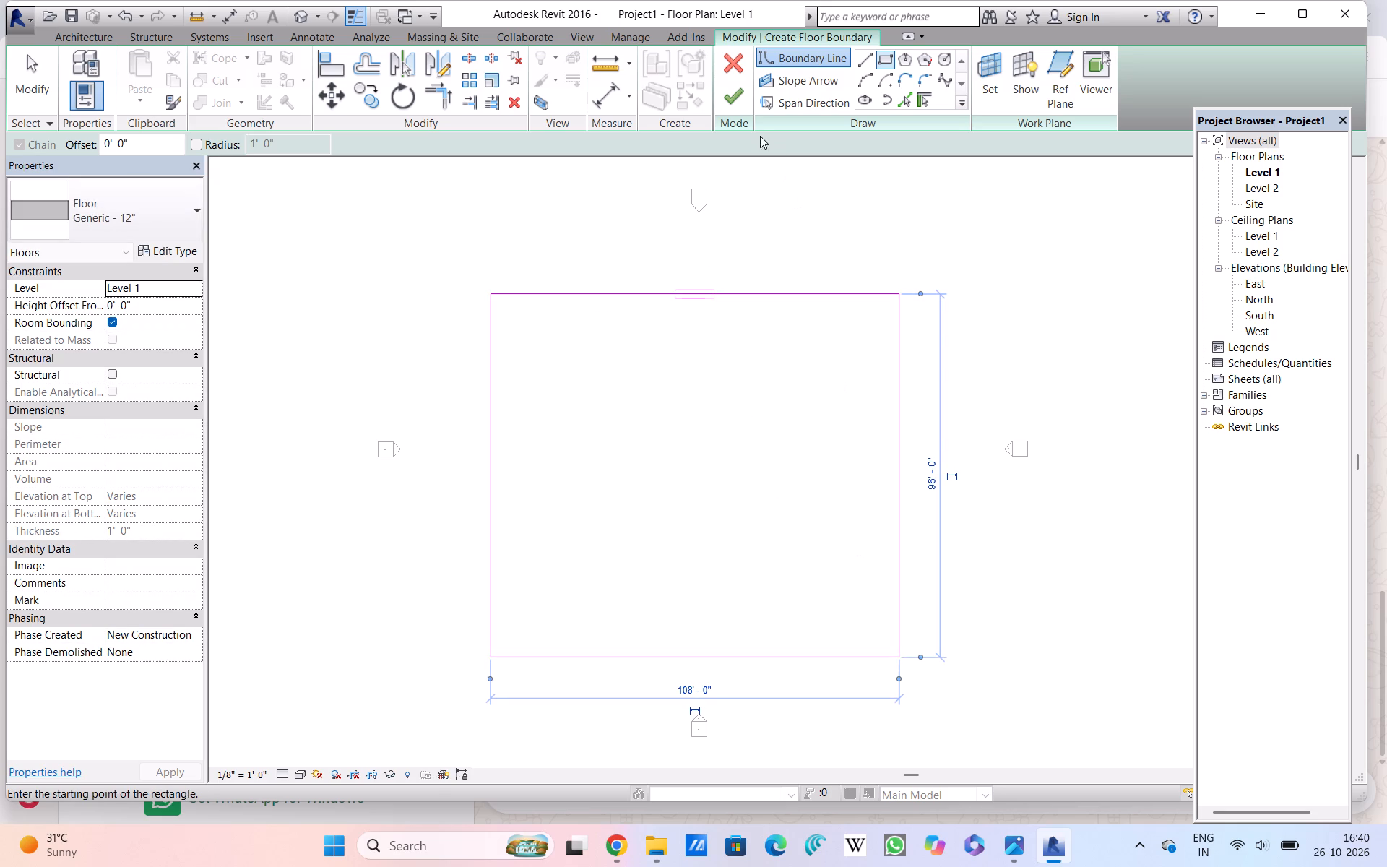
{"action": "left_click", "coordinate": [735, 92]}
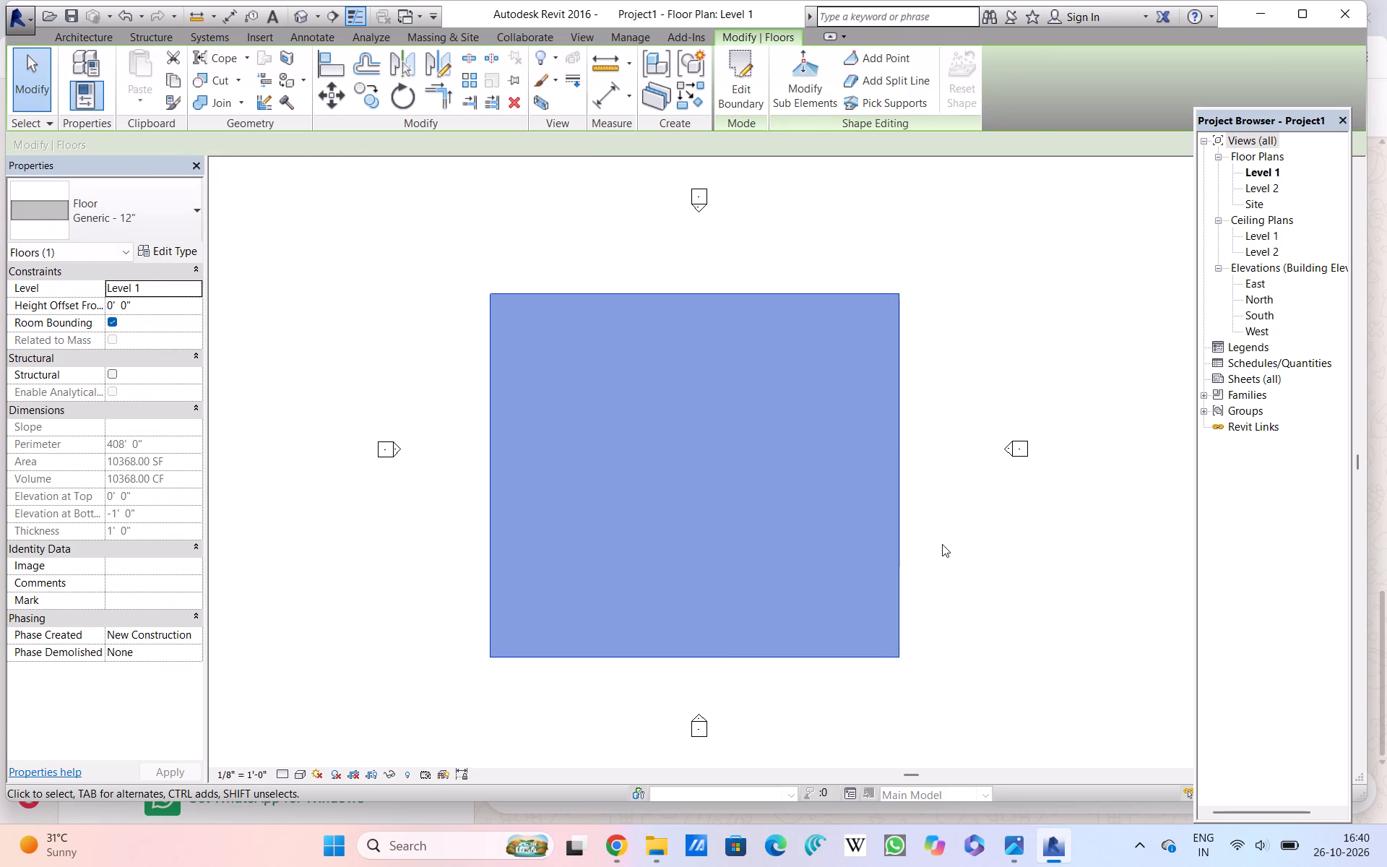
{"action": "left_click", "coordinate": [946, 542]}
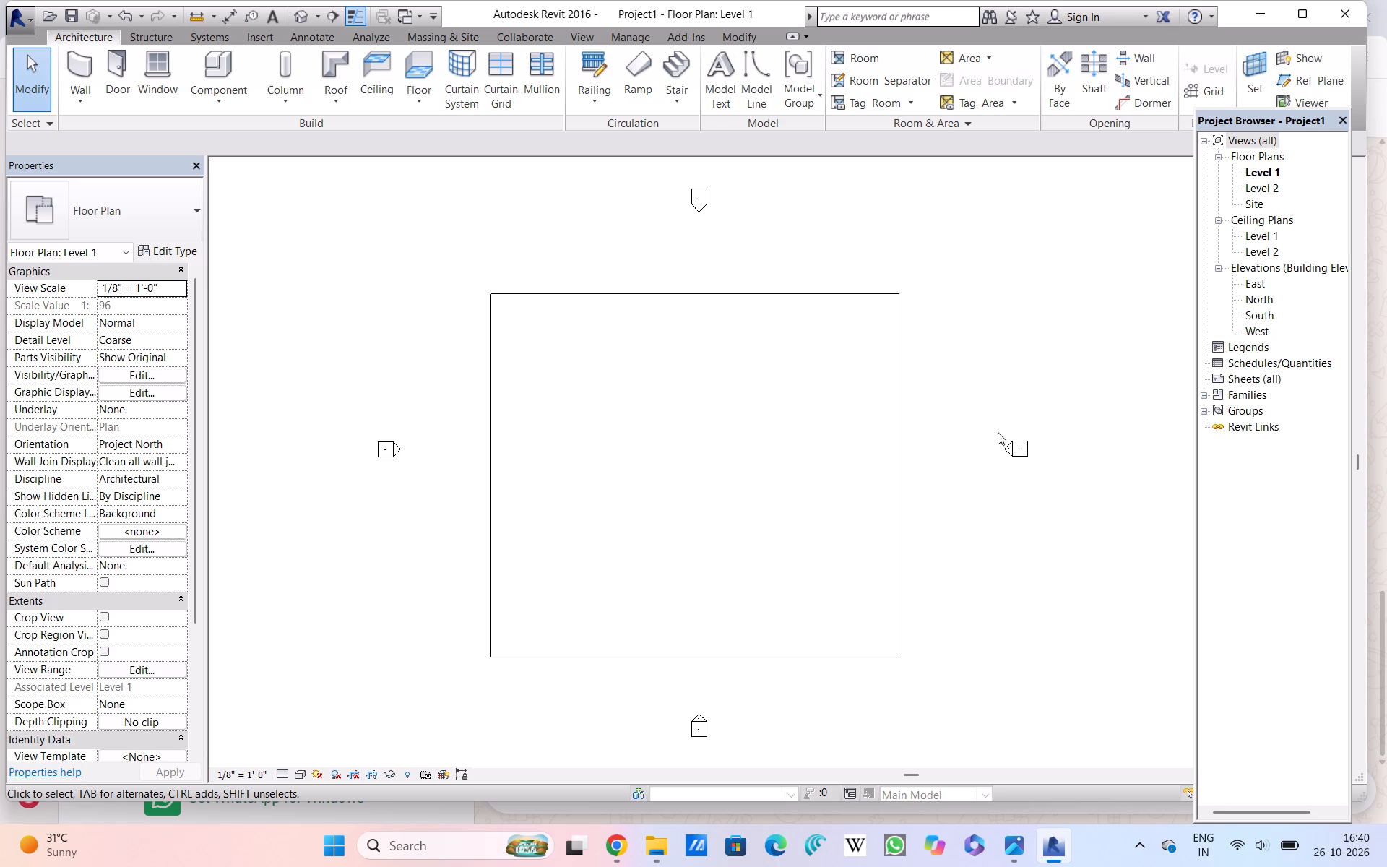
Open the North elevation to examine the new floor against the Level 1 and Level 2 lines.
{"action": "left_click", "coordinate": [1252, 188]}
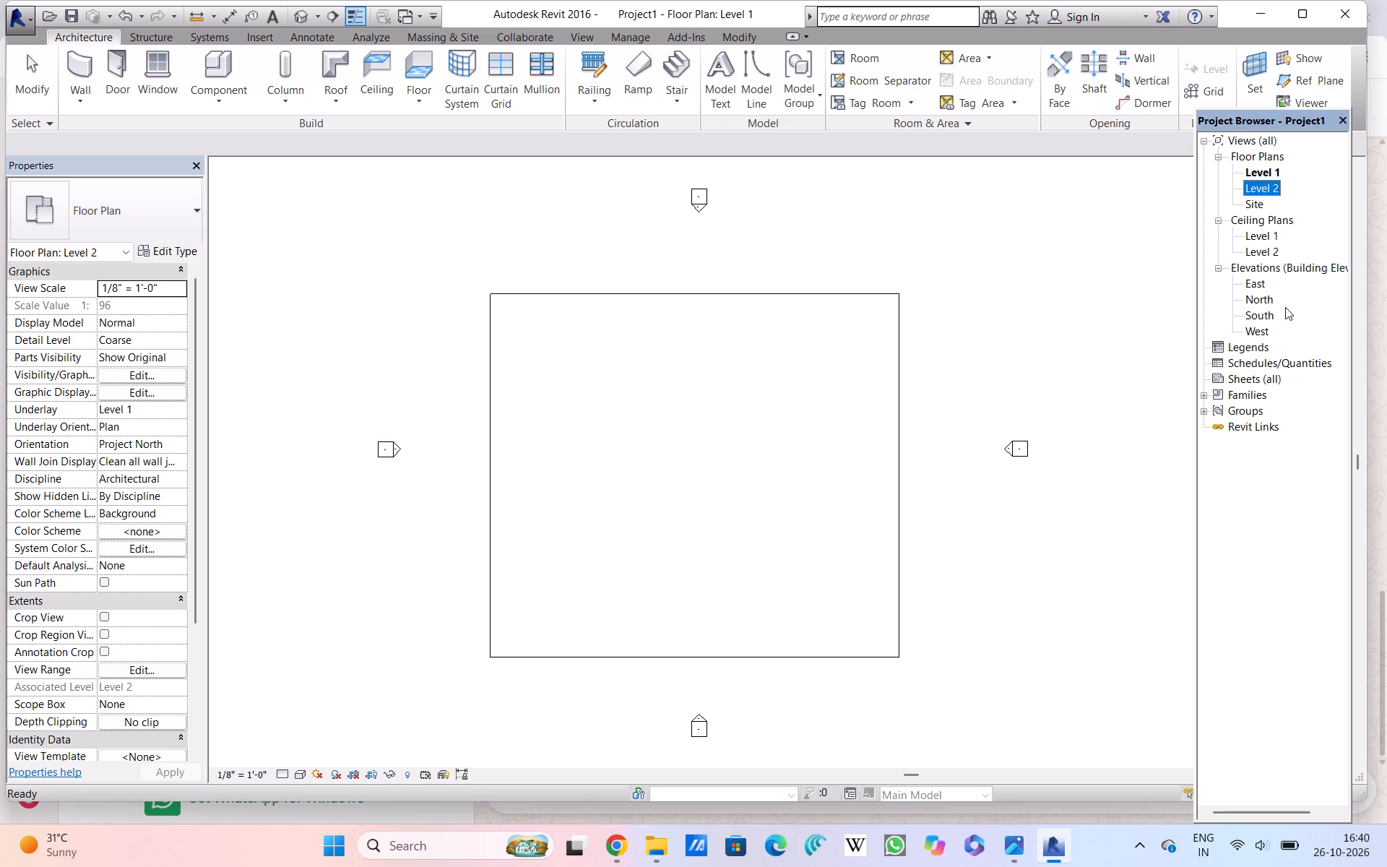
{"action": "double_click", "coordinate": [1262, 299]}
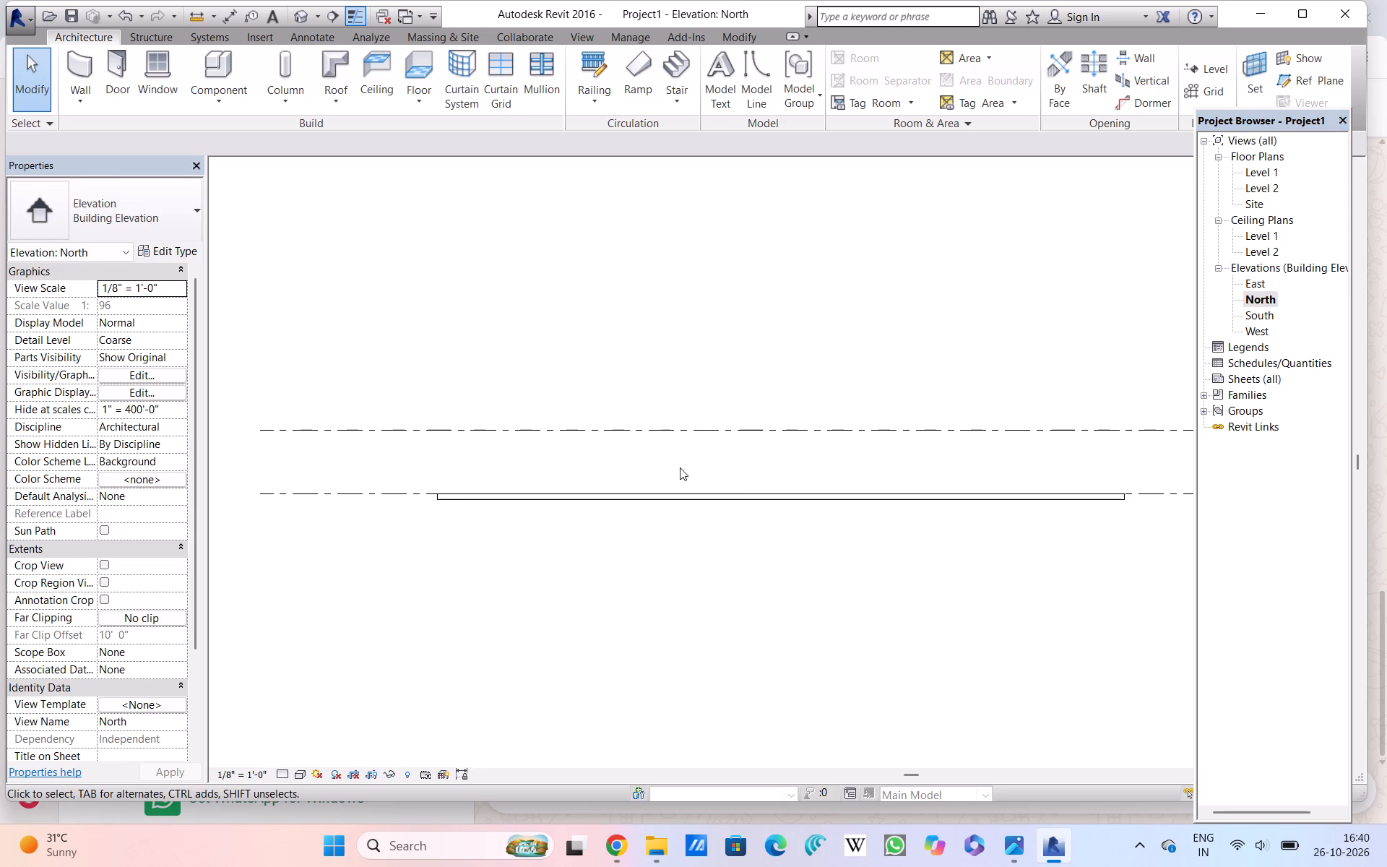
{"action": "middle_click_drag", "start_coordinate": [742, 475], "coordinate": [449, 480]}
{"action": "scroll", "coordinate": [598, 475], "scroll_direction": "down", "scroll_amount": 1}
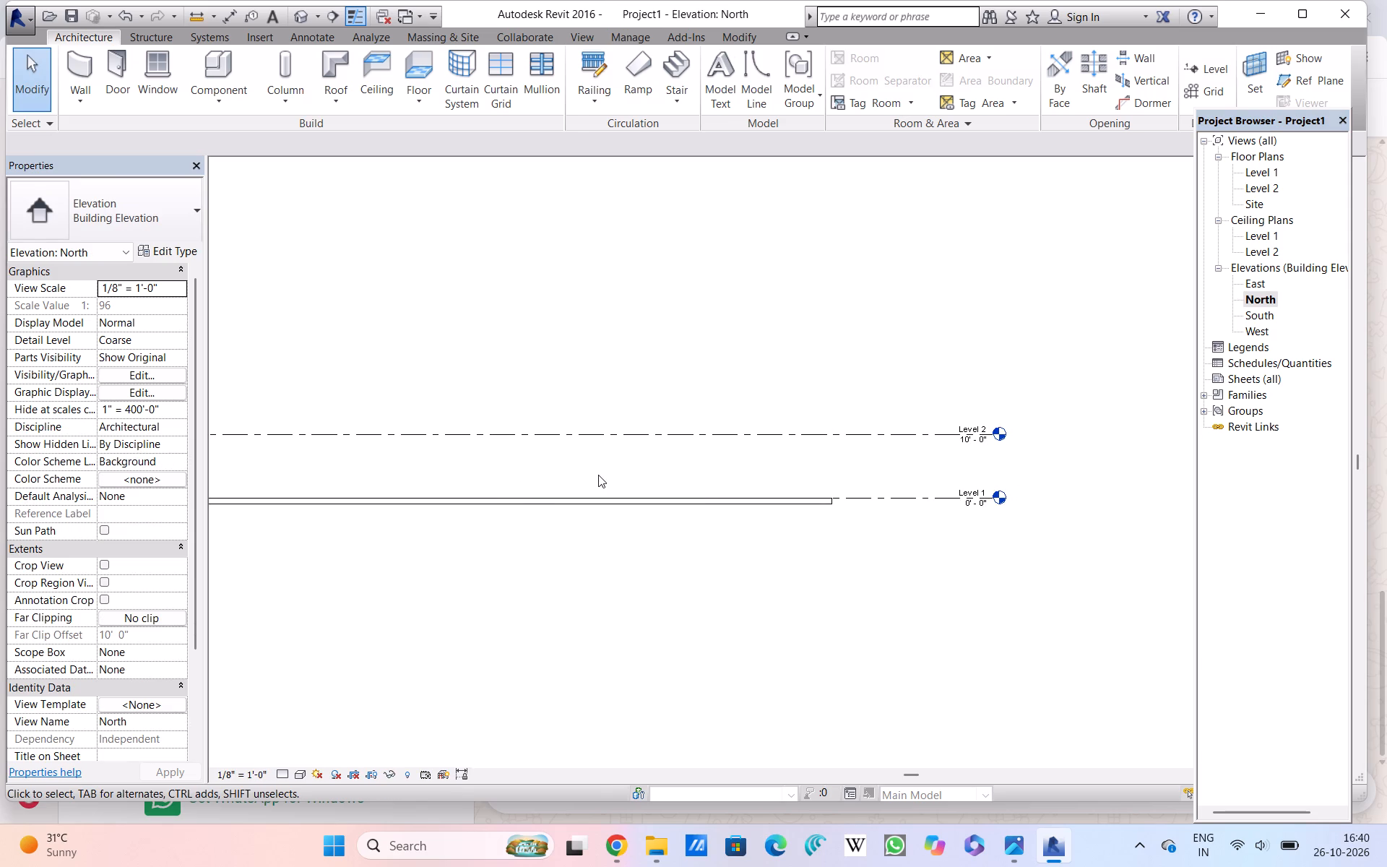
{"action": "middle_click_drag", "start_coordinate": [597, 469], "coordinate": [650, 469]}
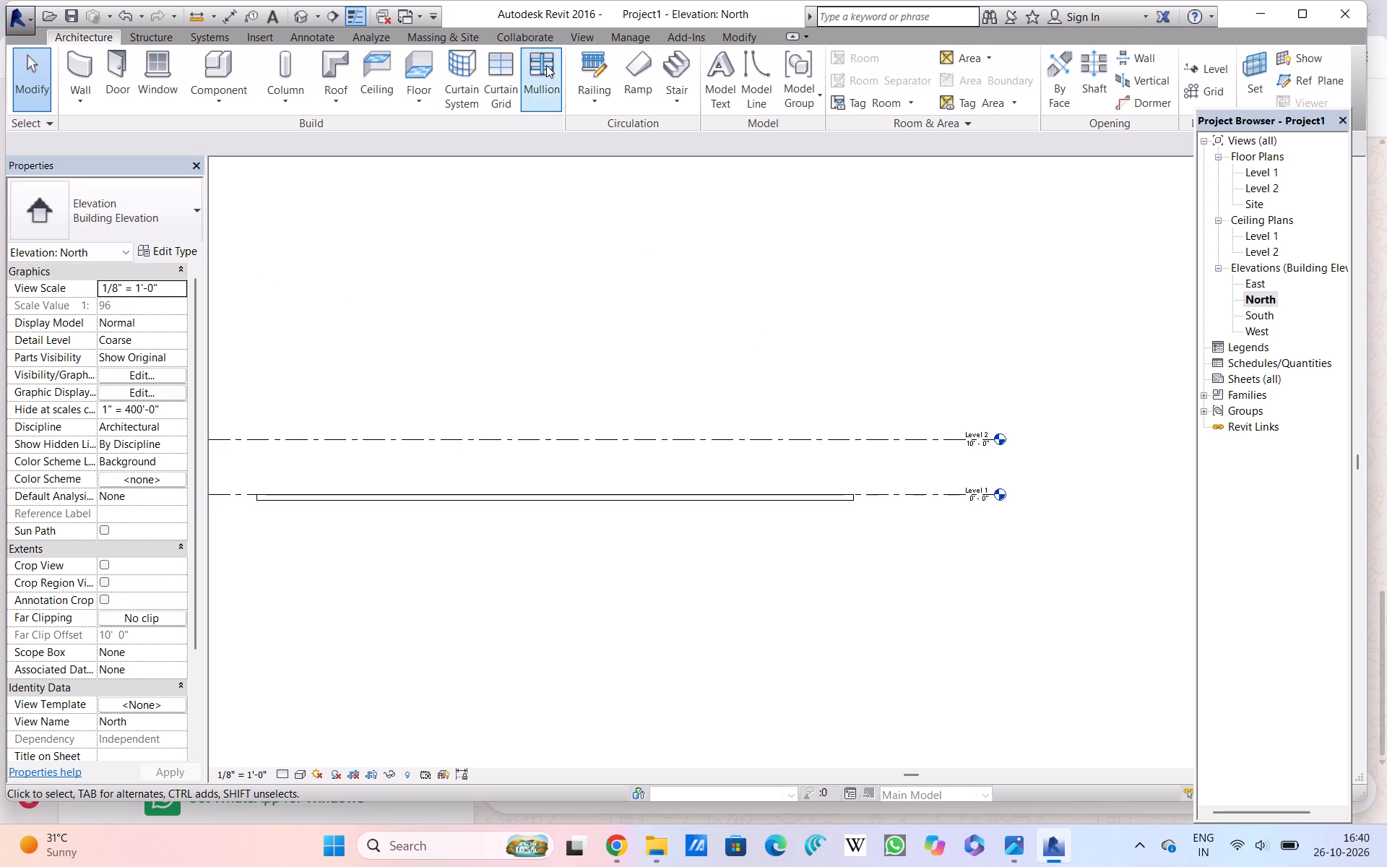
Create a matching 108' by 96' Generic - 12" rectangular floor on Level 2, traced over the Level 1 floor outline in the Level 2 plan.
{"action": "left_click", "coordinate": [416, 75]}
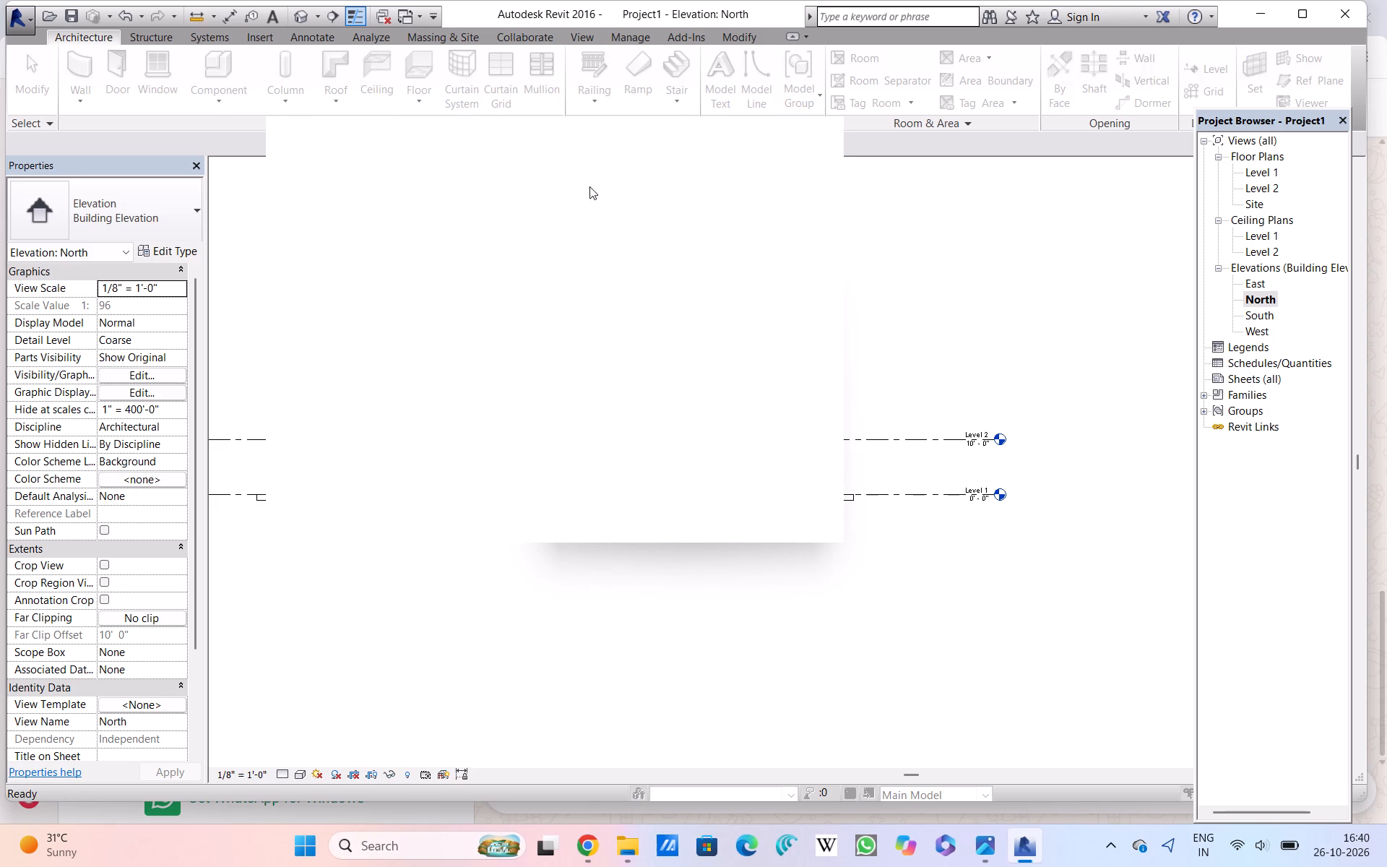
{"action": "double_click", "coordinate": [810, 144]}
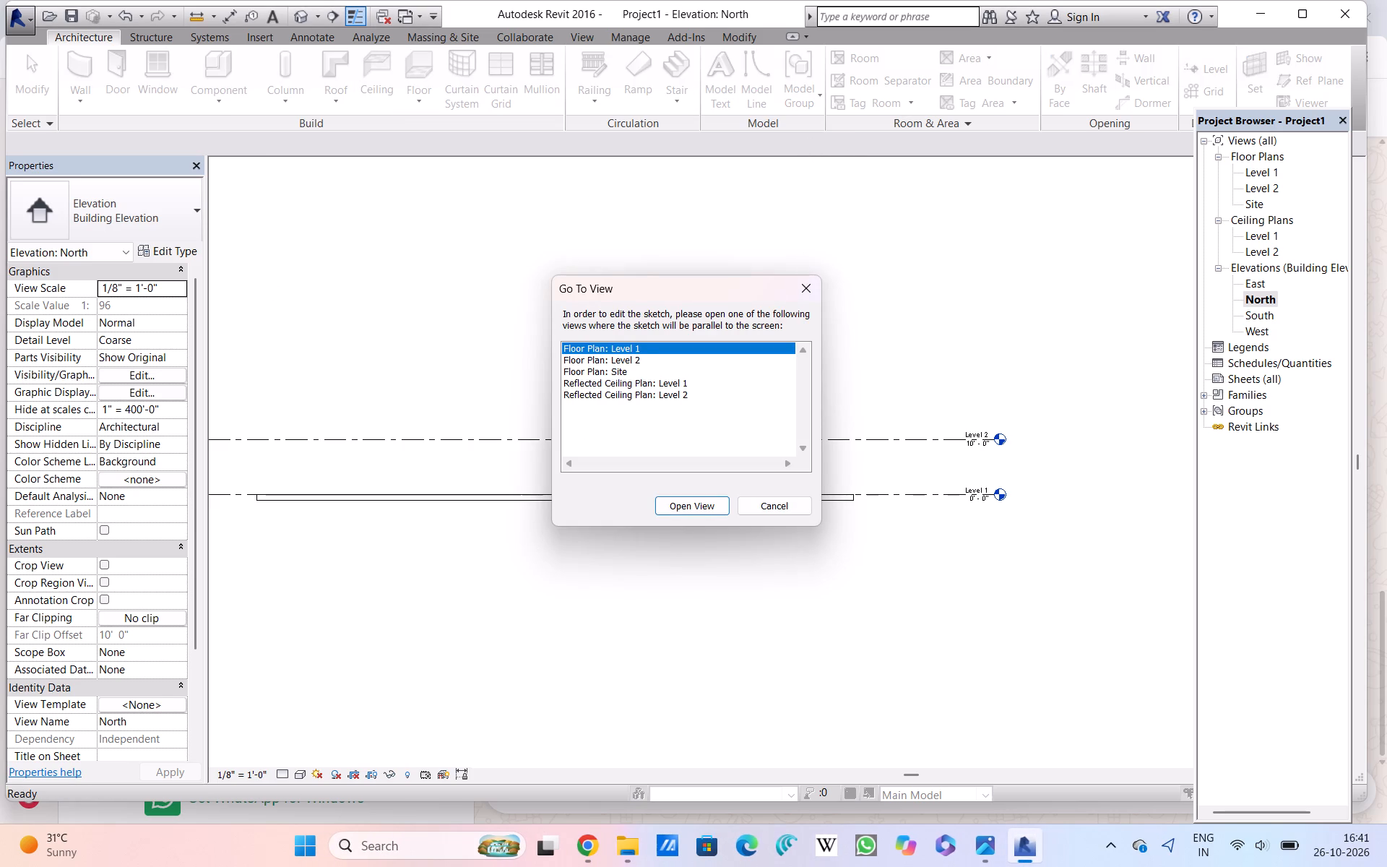
{"action": "left_click", "coordinate": [623, 359]}
{"action": "left_click", "coordinate": [684, 496]}
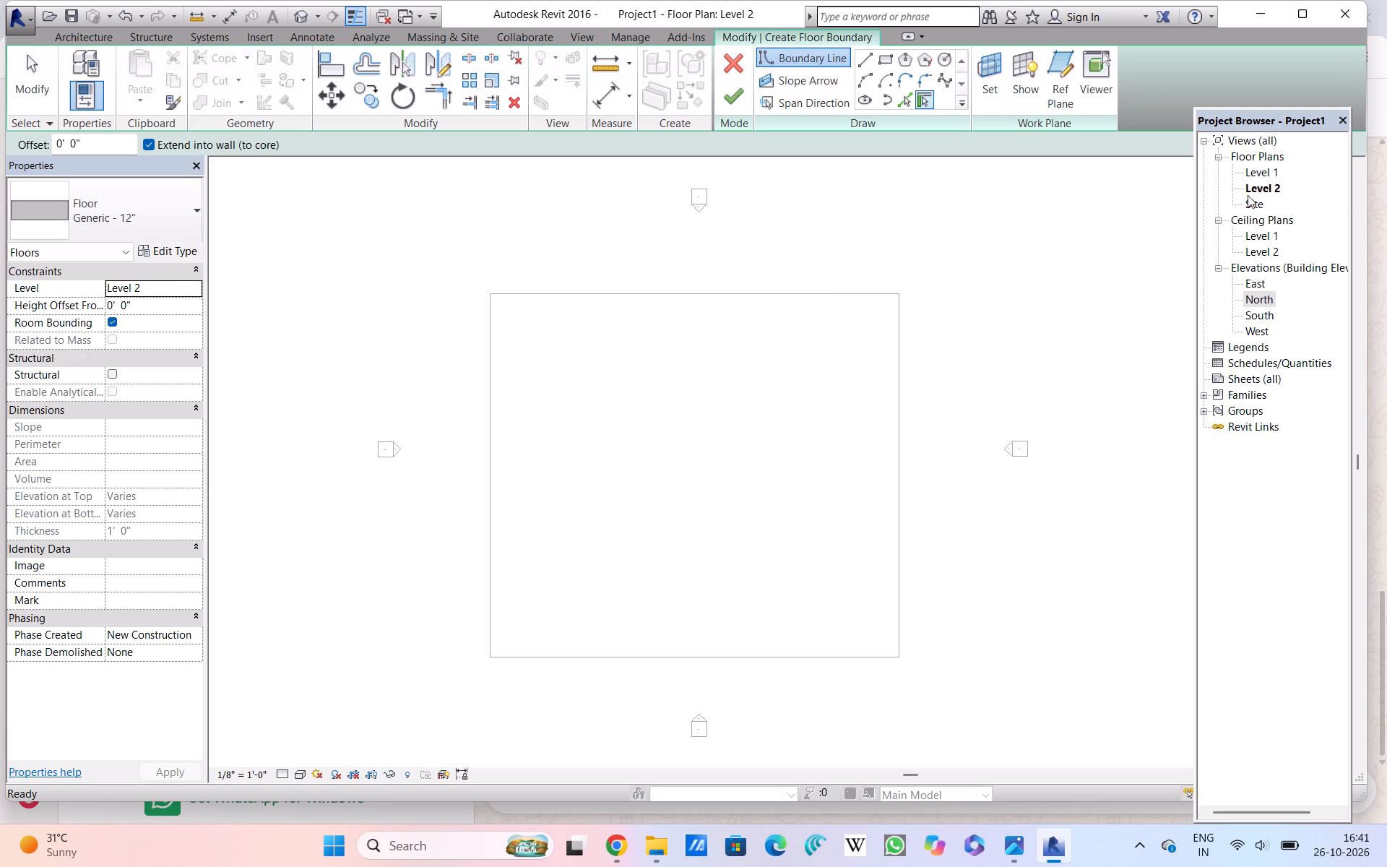
{"action": "left_click", "coordinate": [1253, 184]}
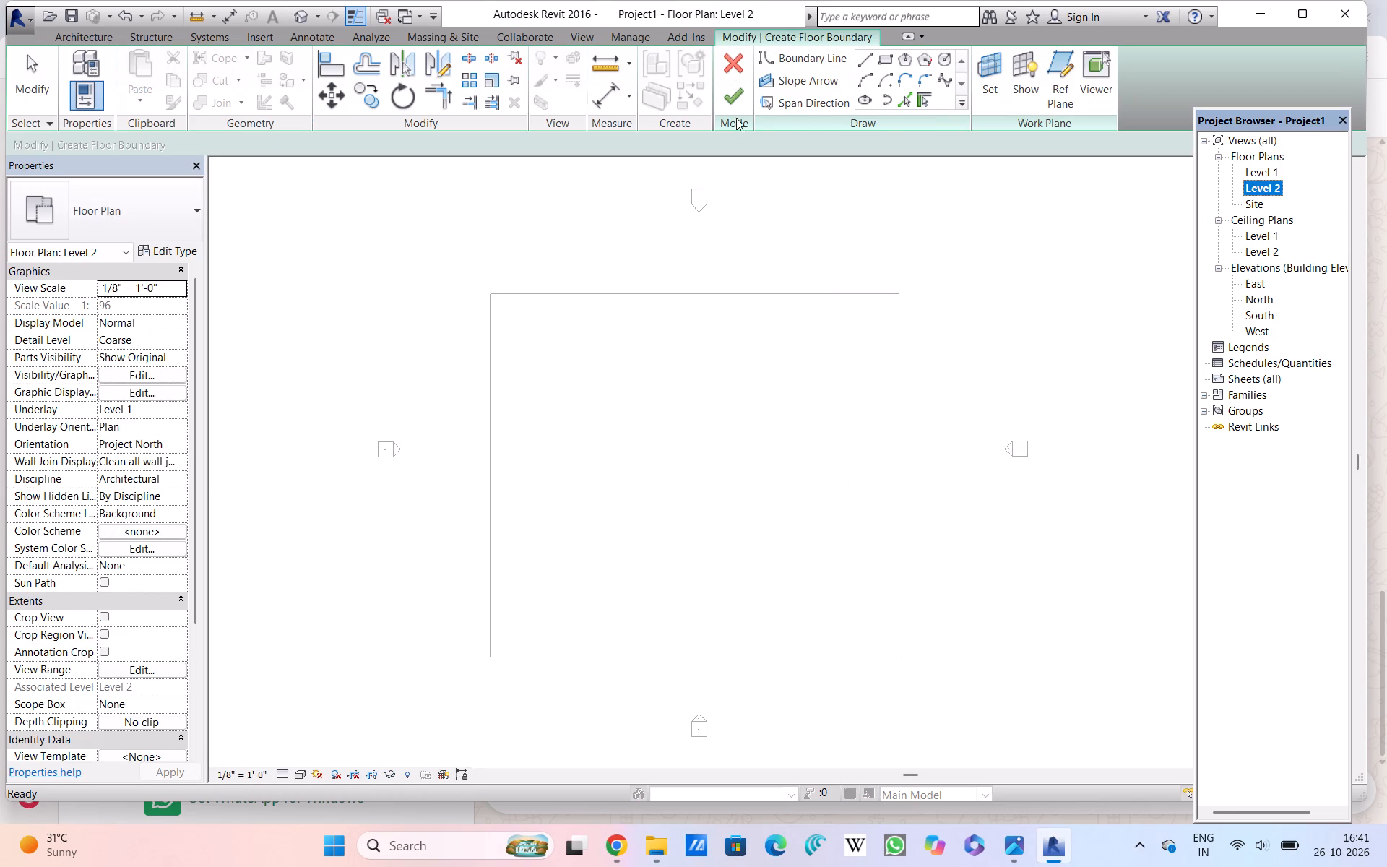
{"action": "left_click", "coordinate": [886, 60]}
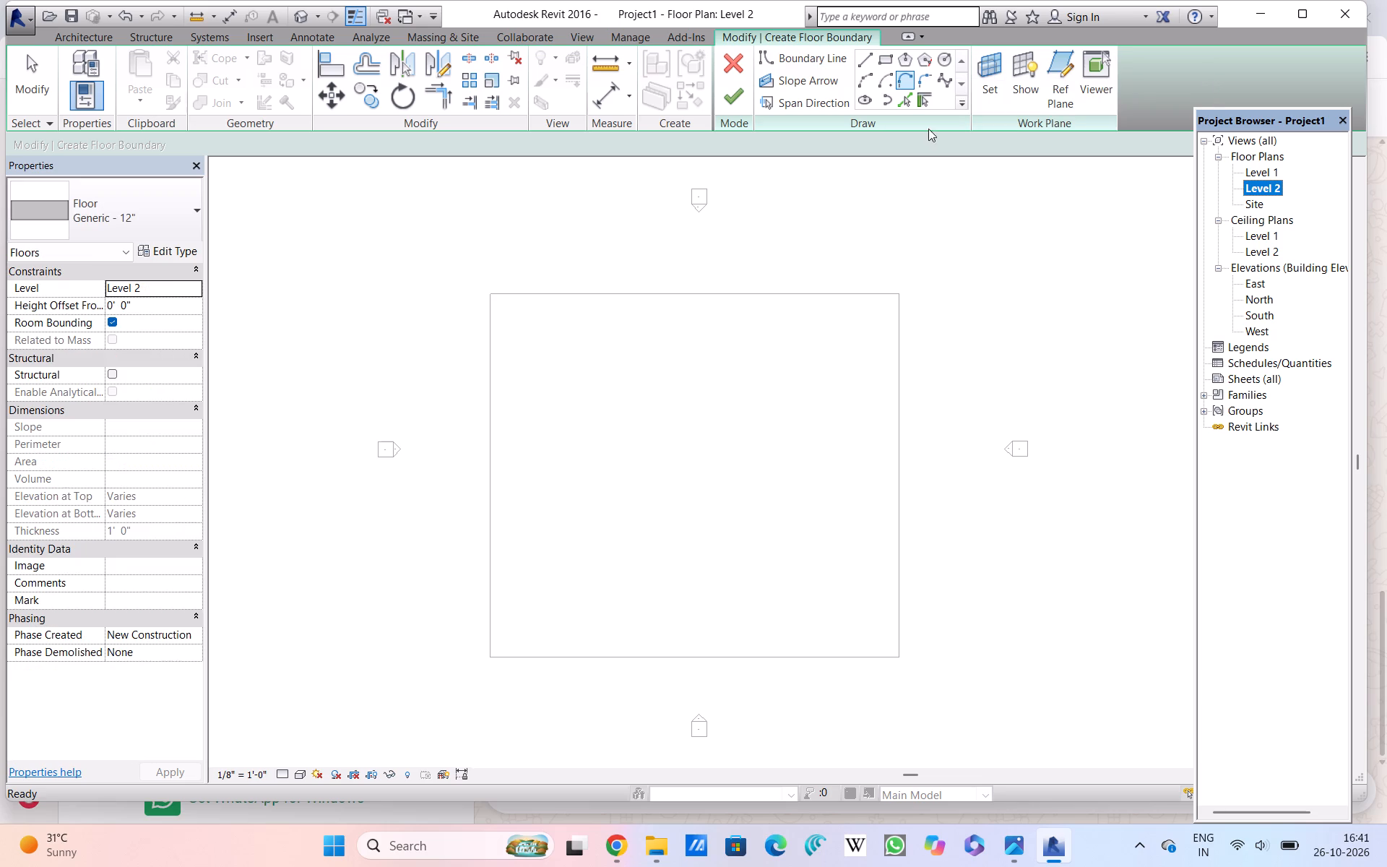
{"action": "left_click", "coordinate": [878, 58]}
{"action": "double_click", "coordinate": [883, 58]}
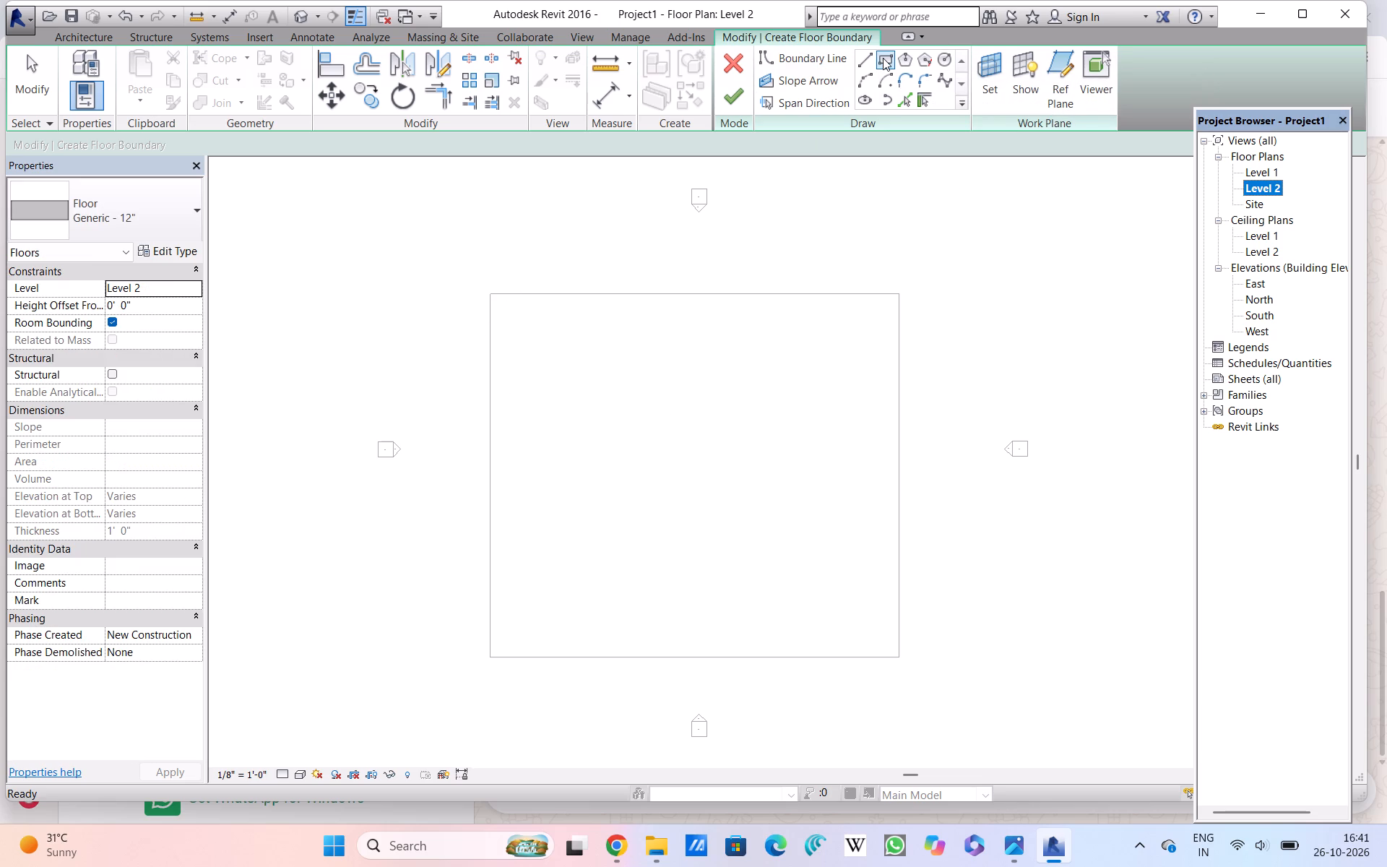
{"action": "left_click_drag", "start_coordinate": [488, 294], "coordinate": [602, 361]}
{"action": "left_click", "coordinate": [873, 59]}
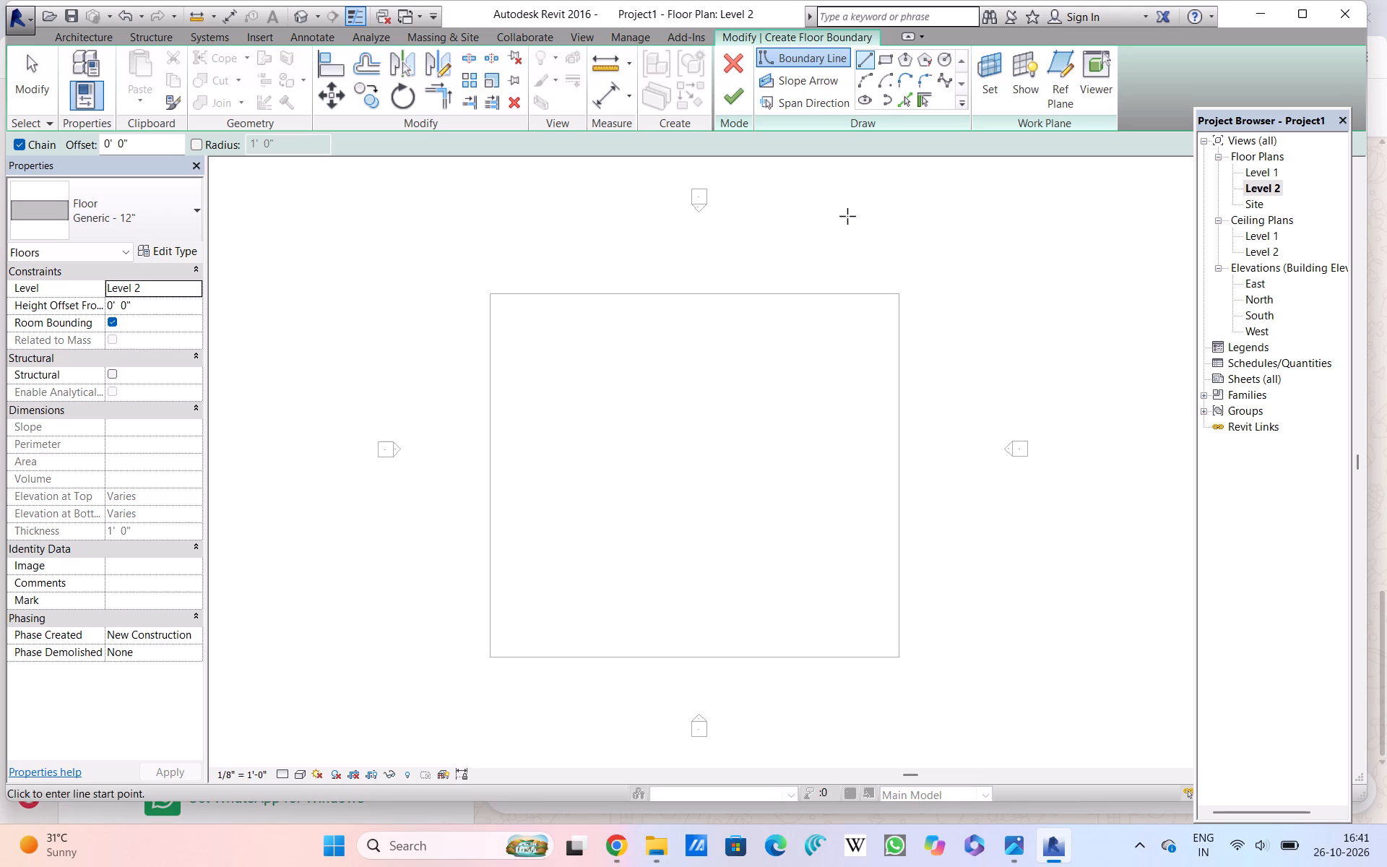
{"action": "left_click", "coordinate": [891, 67]}
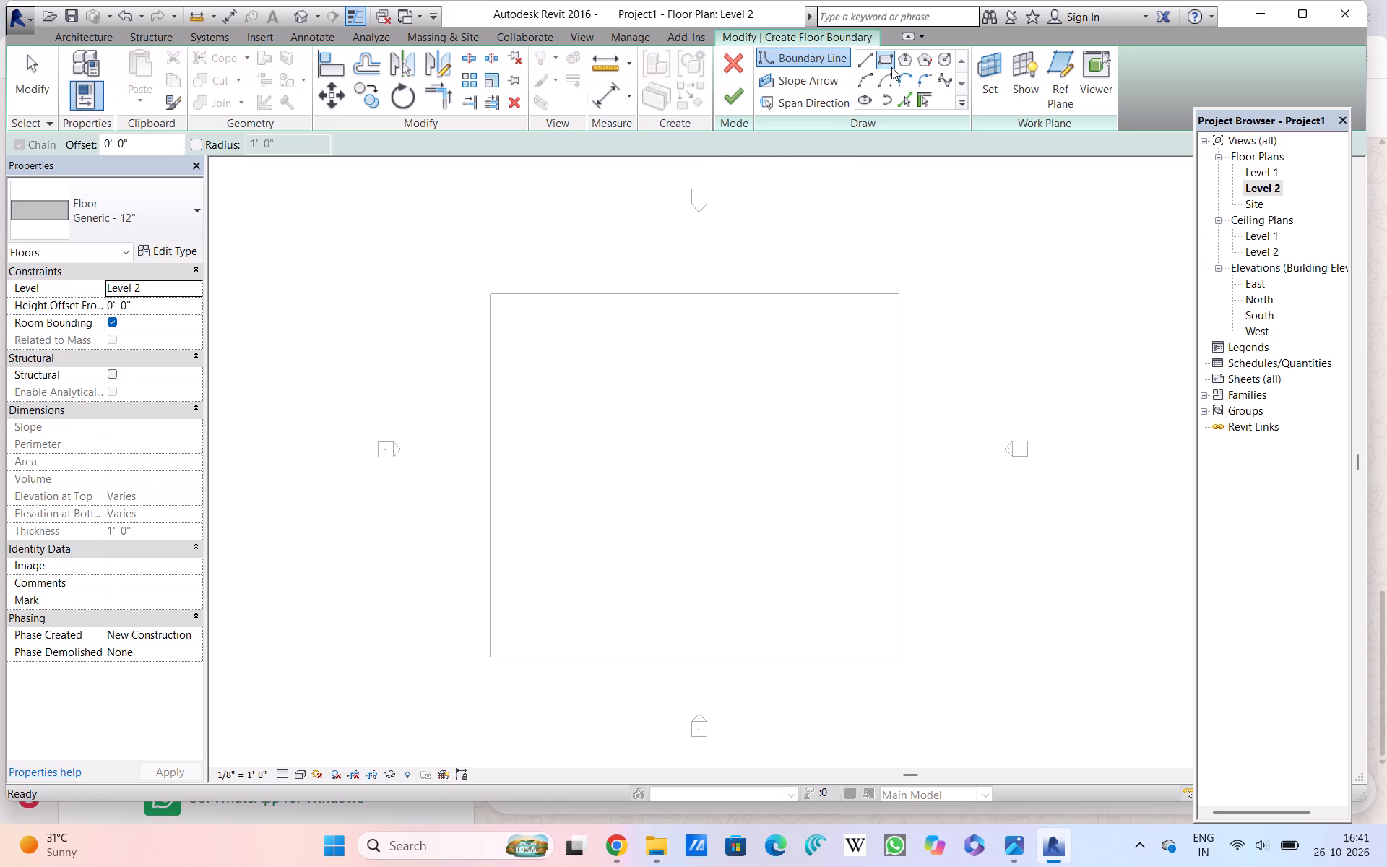
{"action": "left_click", "coordinate": [497, 296]}
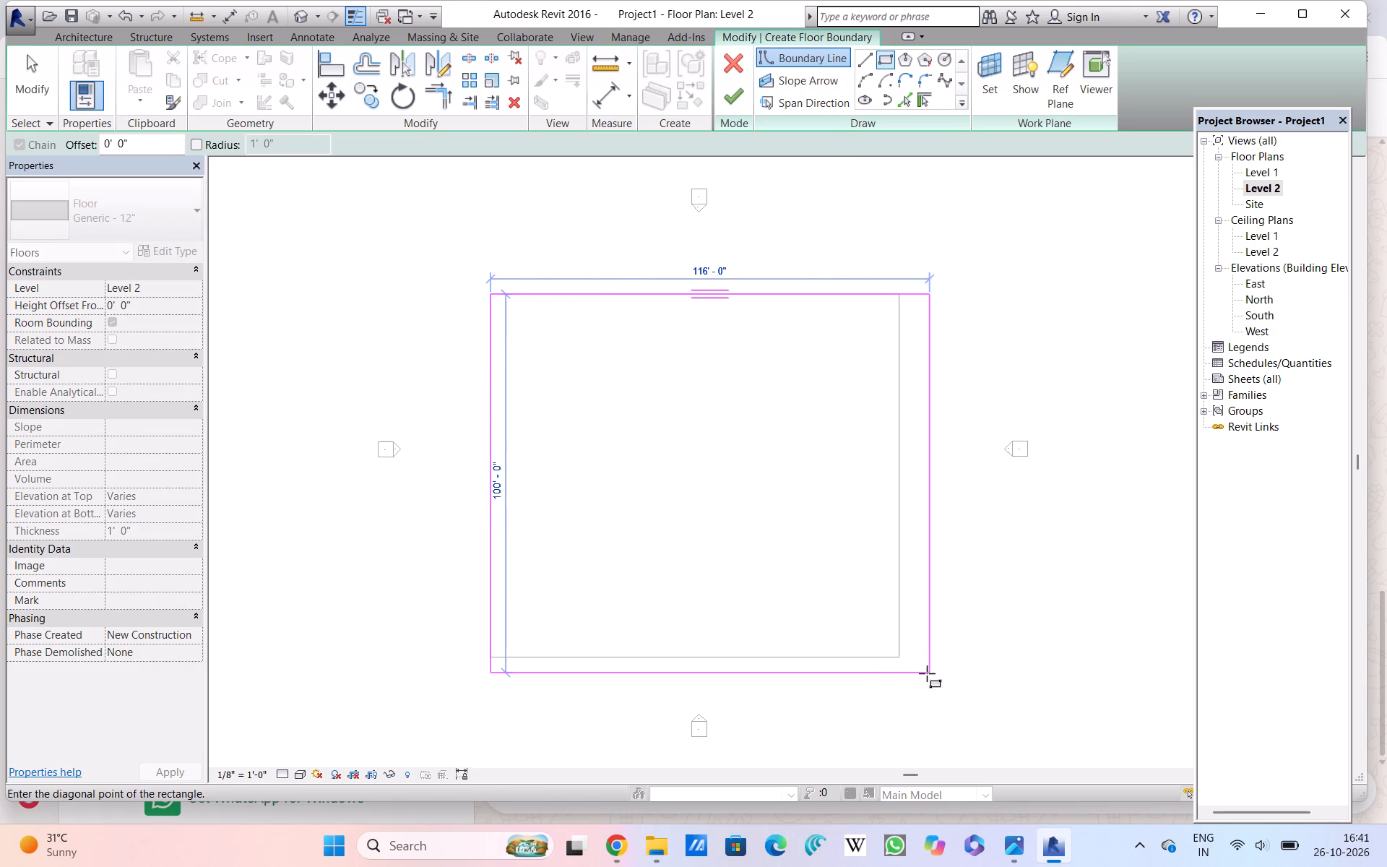
{"action": "left_click", "coordinate": [904, 651]}
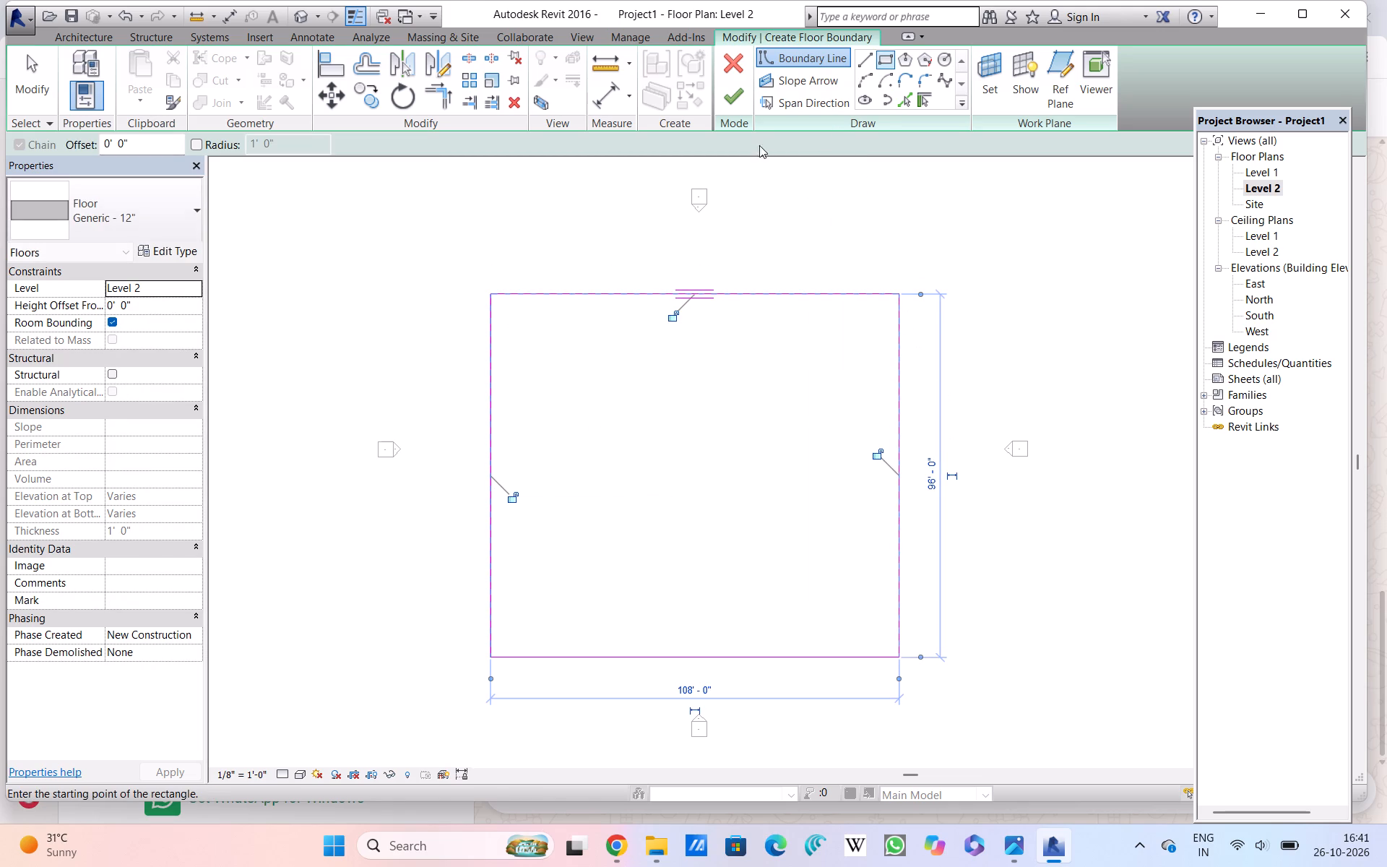
{"action": "left_click", "coordinate": [733, 97]}
{"action": "left_click", "coordinate": [1057, 508]}
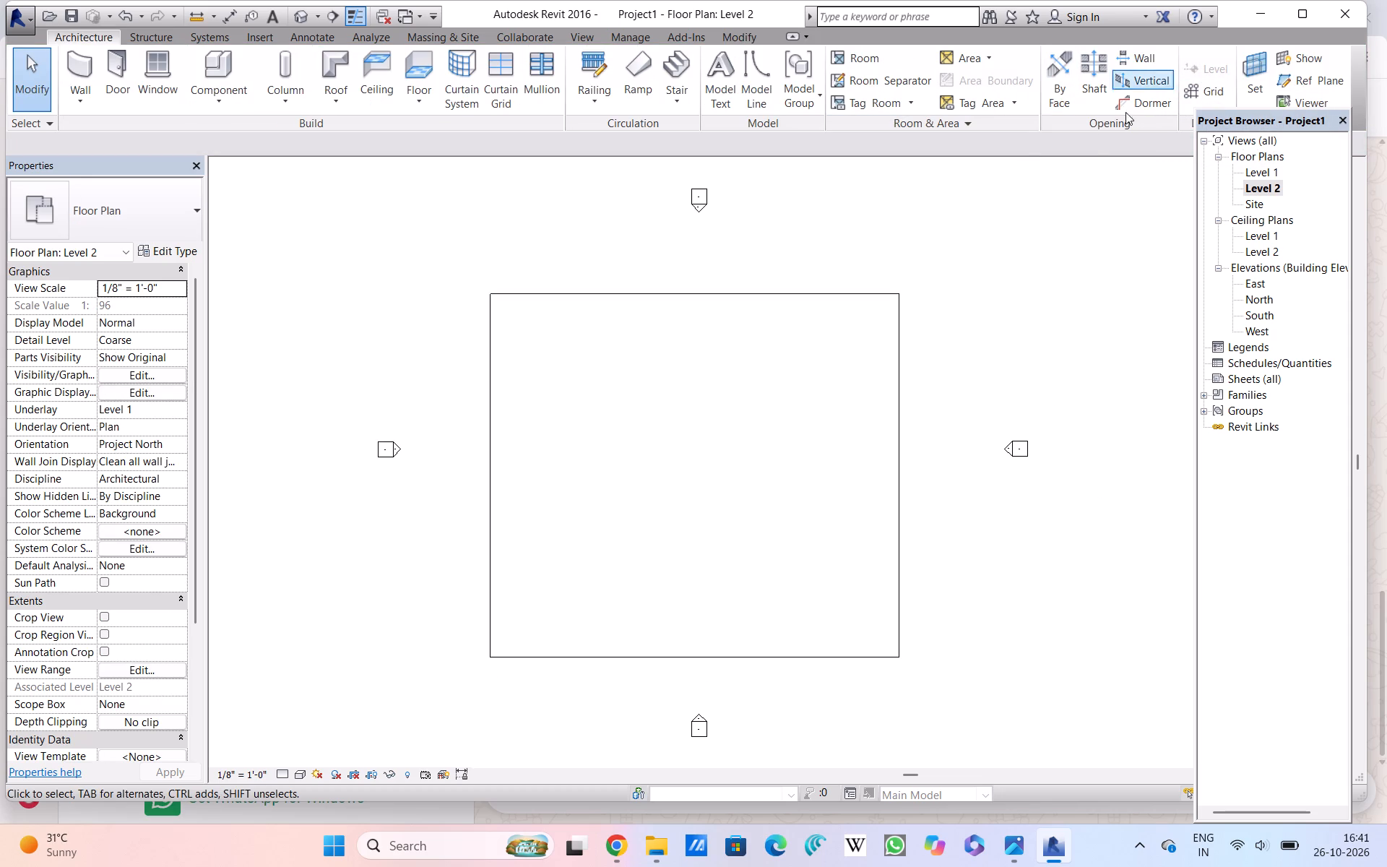
Start drawing a new level in the North elevation with the offset set to 10' 0".
{"action": "triple_click", "coordinate": [1254, 301]}
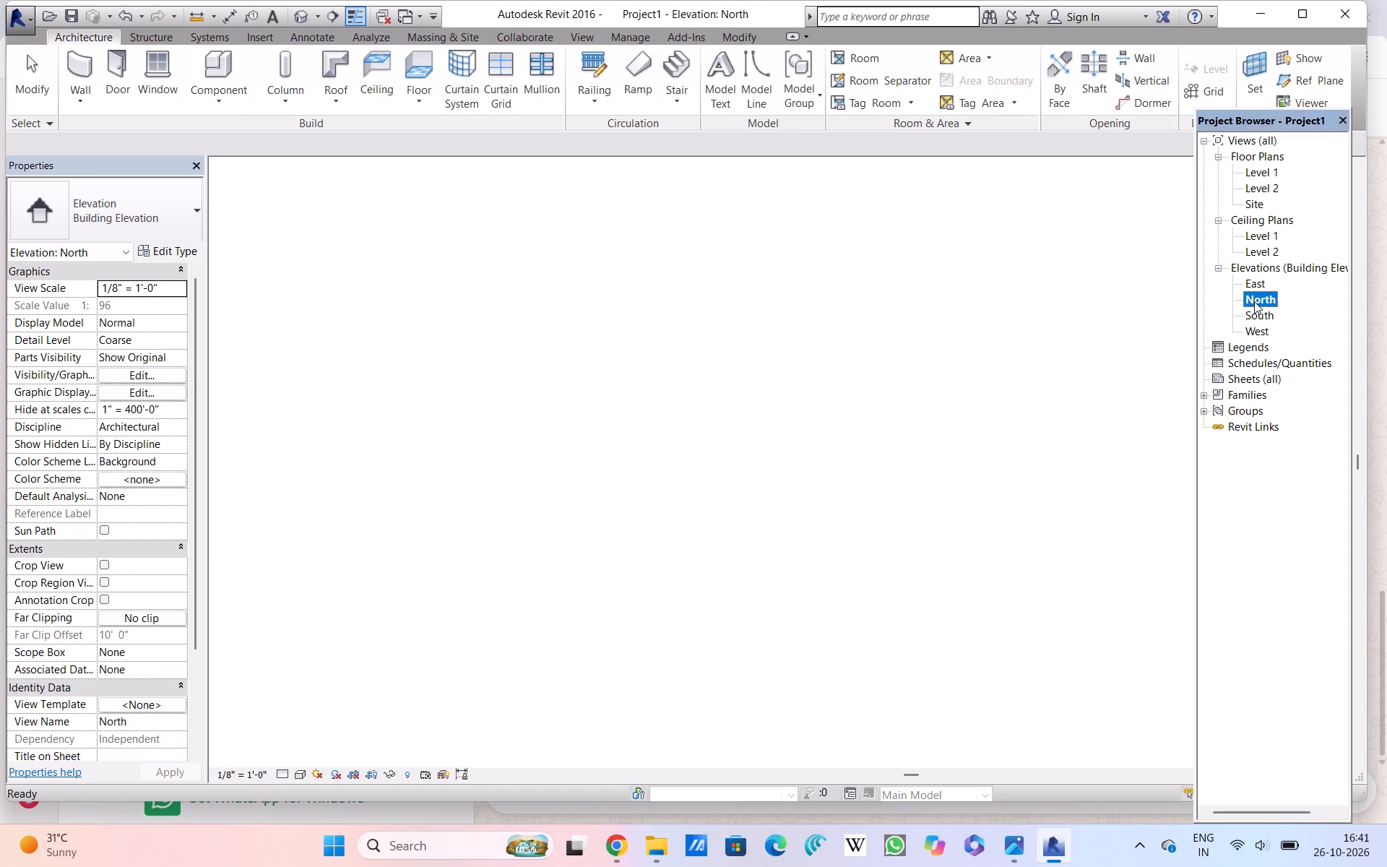
{"action": "left_click", "coordinate": [1254, 301]}
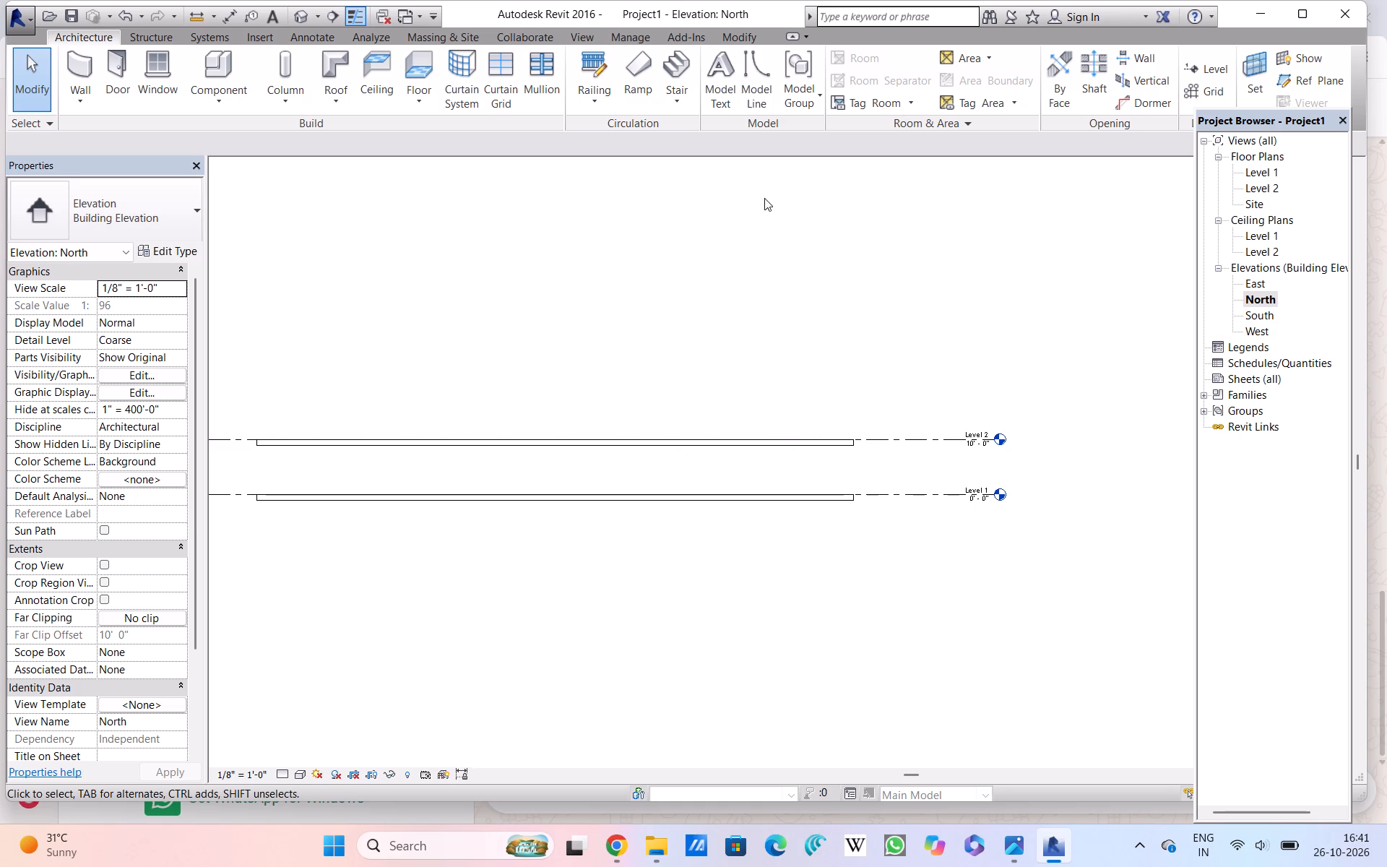
{"action": "left_click", "coordinate": [1199, 72]}
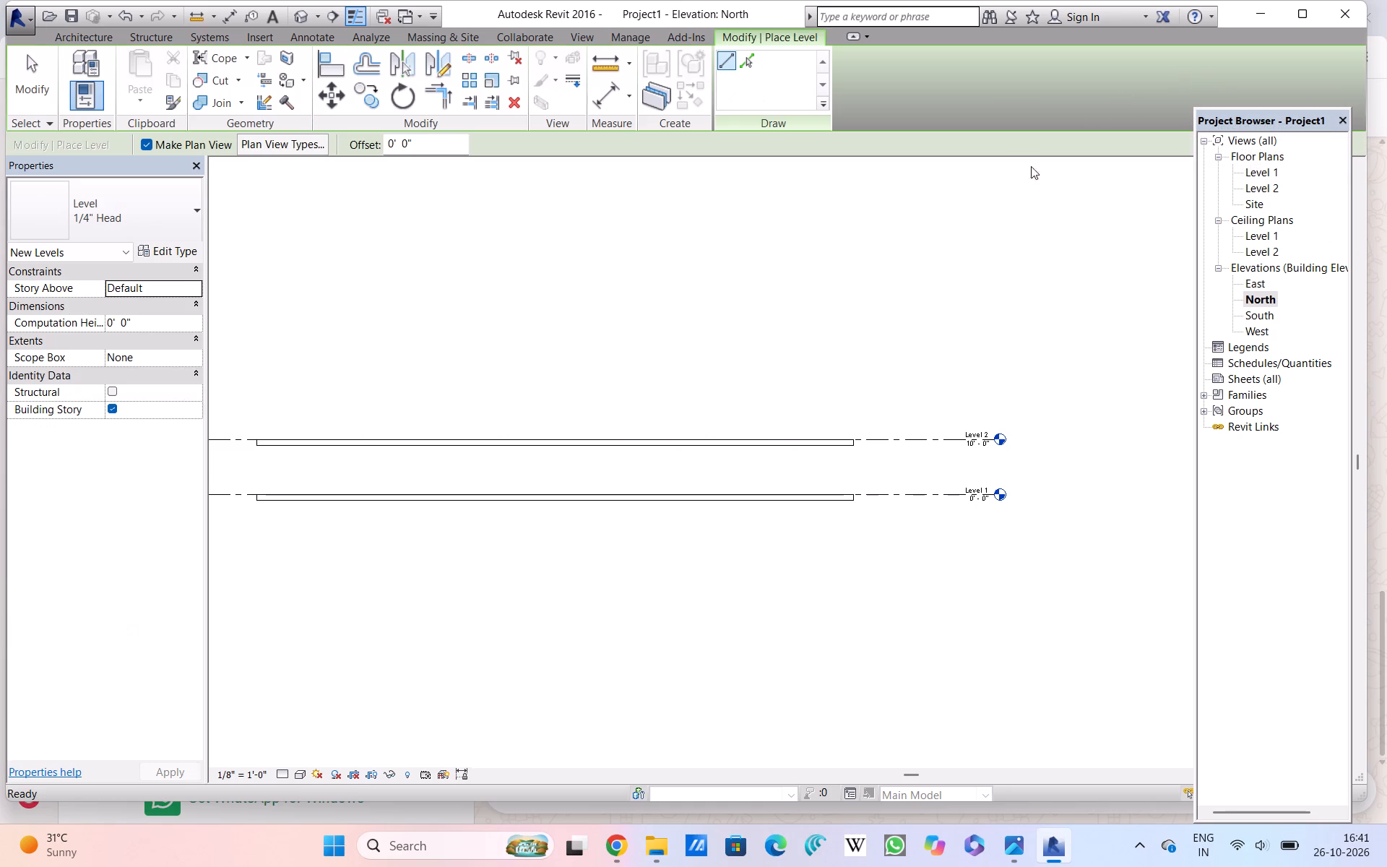
{"action": "left_click_drag", "start_coordinate": [439, 150], "coordinate": [434, 150]}
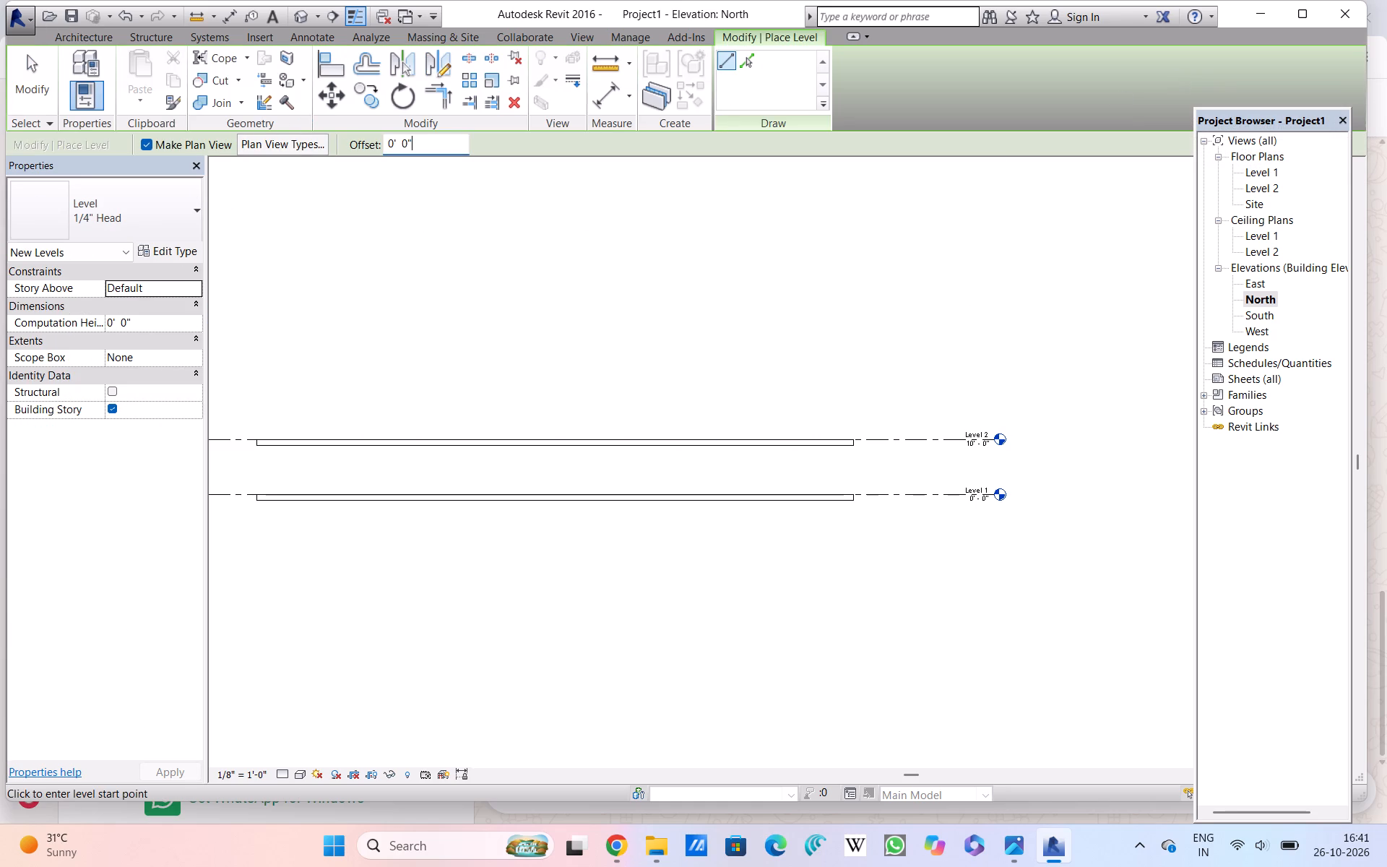
{"action": "left_click_drag", "start_coordinate": [434, 150], "coordinate": [375, 163]}
{"action": "key", "text": "BackSpace"}
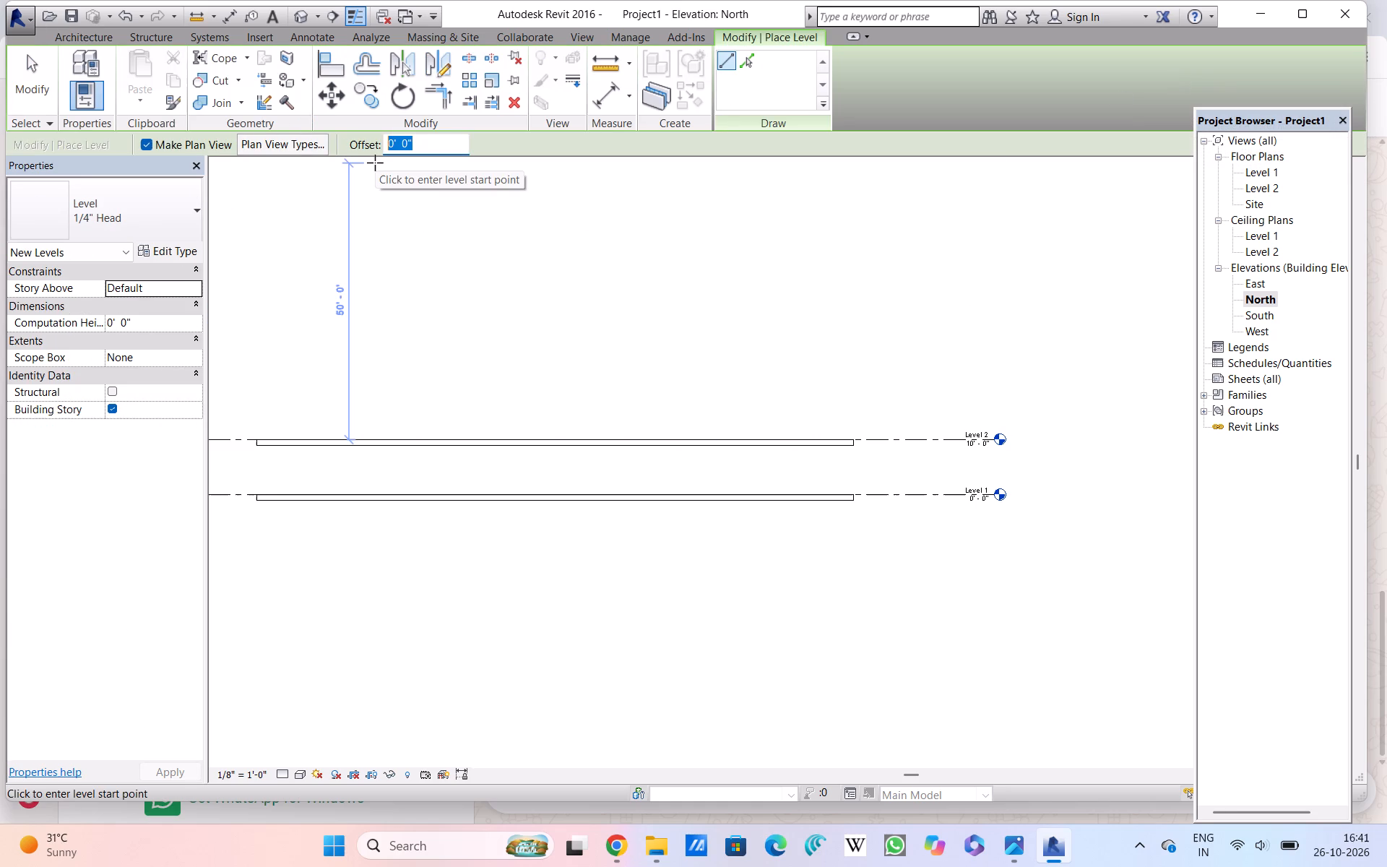
{"action": "type", "text": "10"}
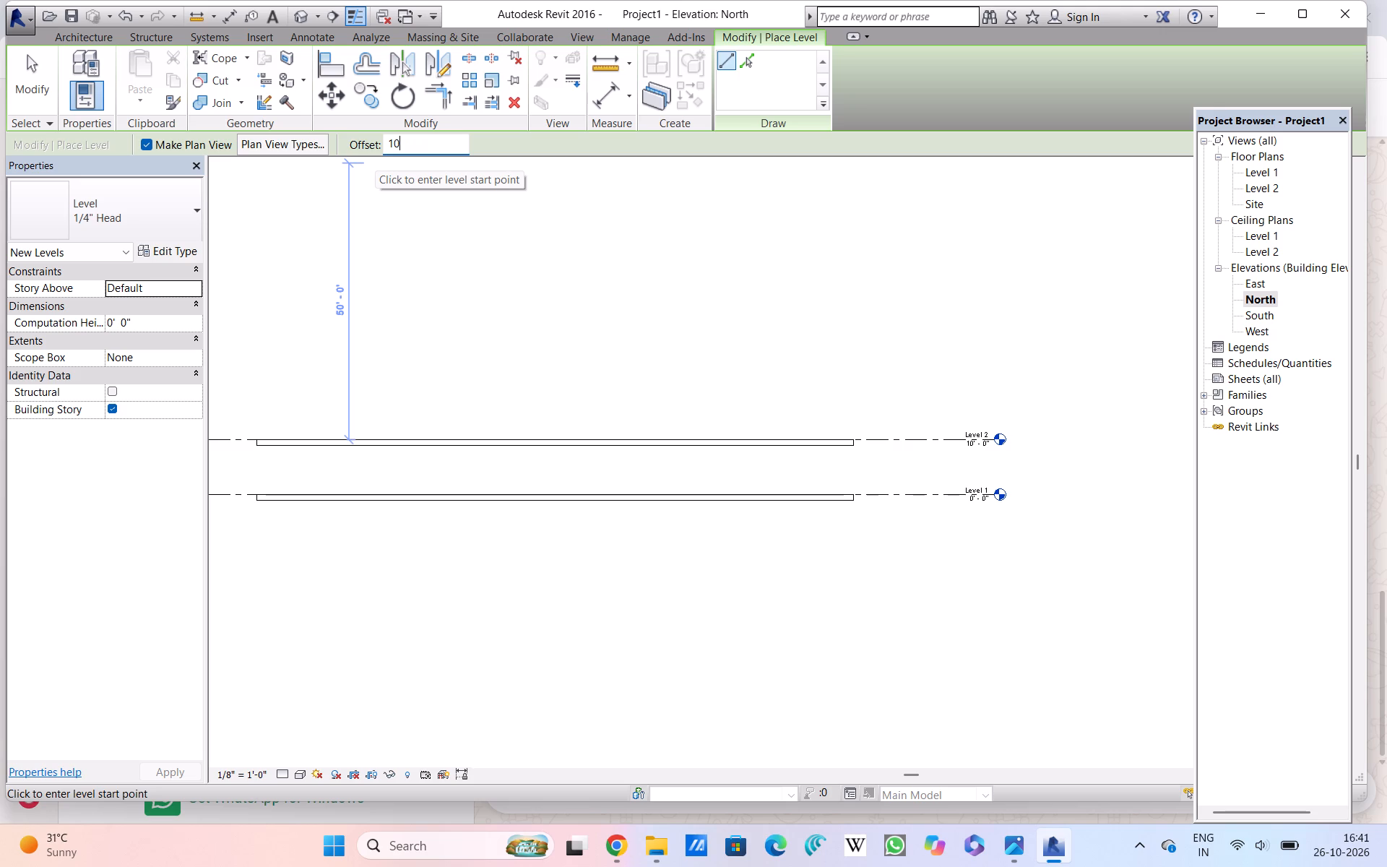
{"action": "key", "text": "apostrophe"}
{"action": "key", "text": "Return"}
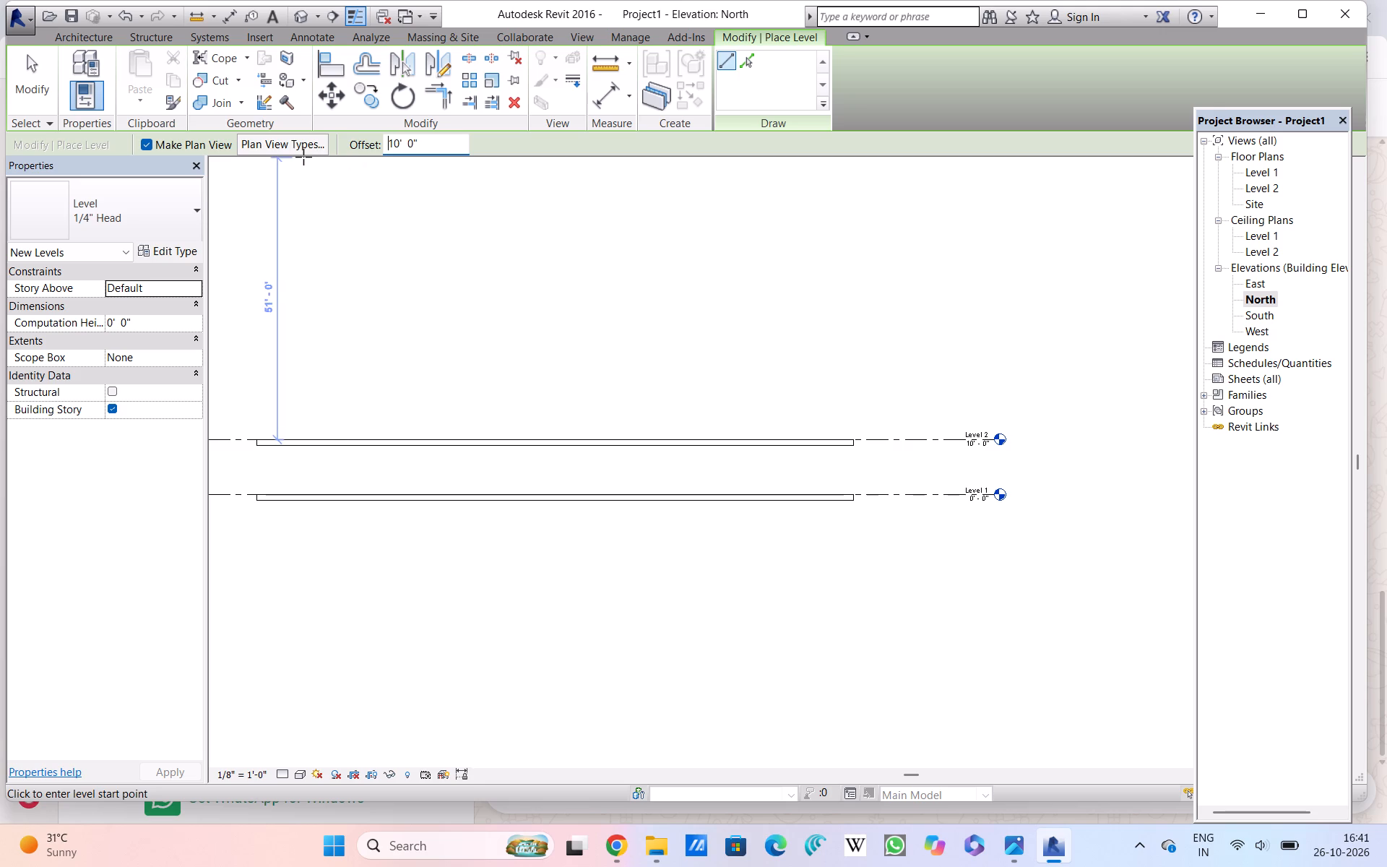
{"action": "left_click", "coordinate": [303, 157]}
Limit the plan view types created with the new level to Floor Plan, excluding Structural Plan and Ceiling Plan.
{"action": "left_click", "coordinate": [298, 150]}
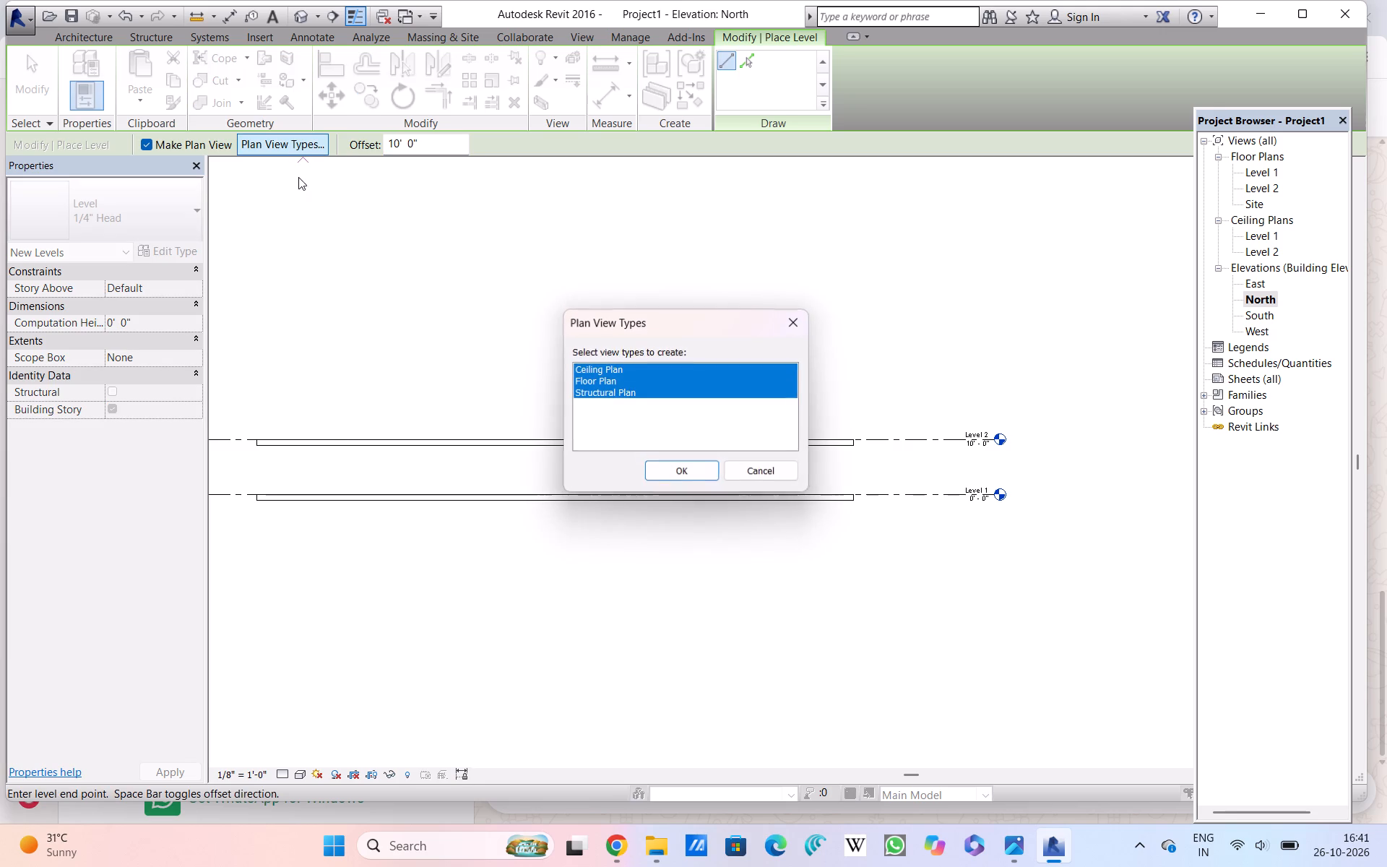
{"action": "left_click", "coordinate": [595, 387]}
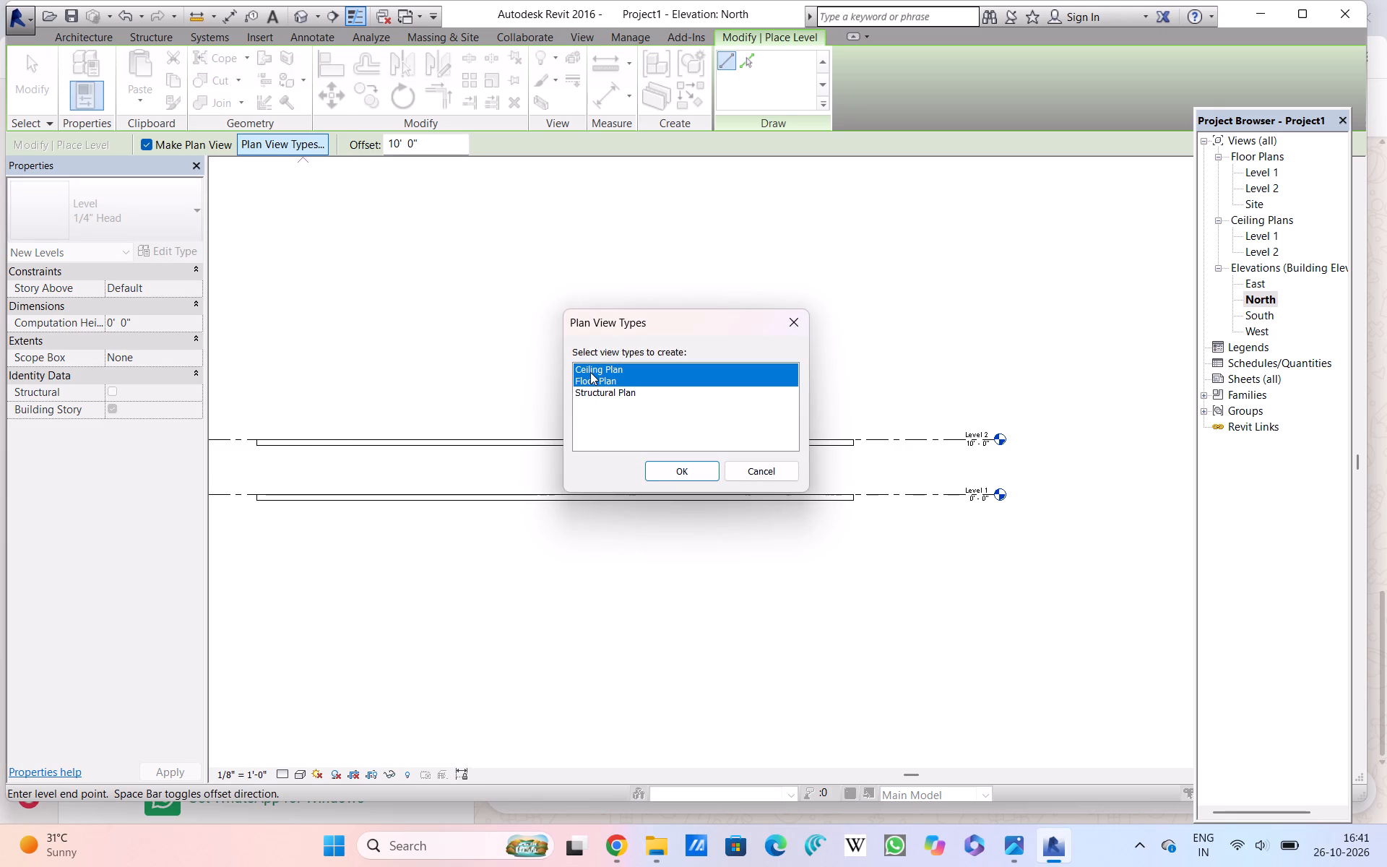
{"action": "left_click", "coordinate": [590, 366]}
{"action": "left_click", "coordinate": [645, 465]}
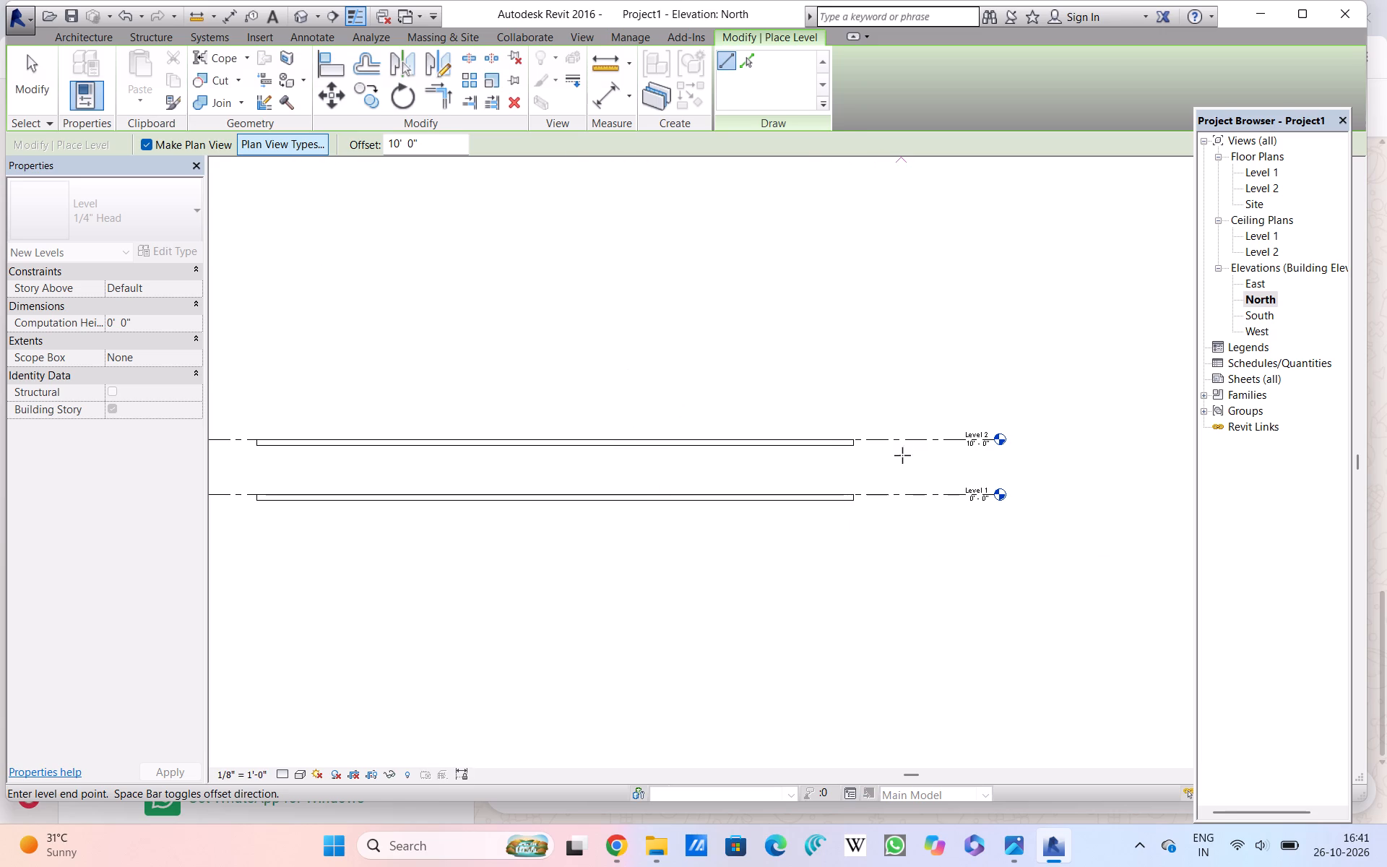
Add three levels above Level 2 at 20', 30' and 40' elevations by picking each topmost level line with the 10' offset.
{"action": "left_click", "coordinate": [751, 59]}
{"action": "left_click", "coordinate": [913, 438]}
{"action": "left_click", "coordinate": [904, 379]}
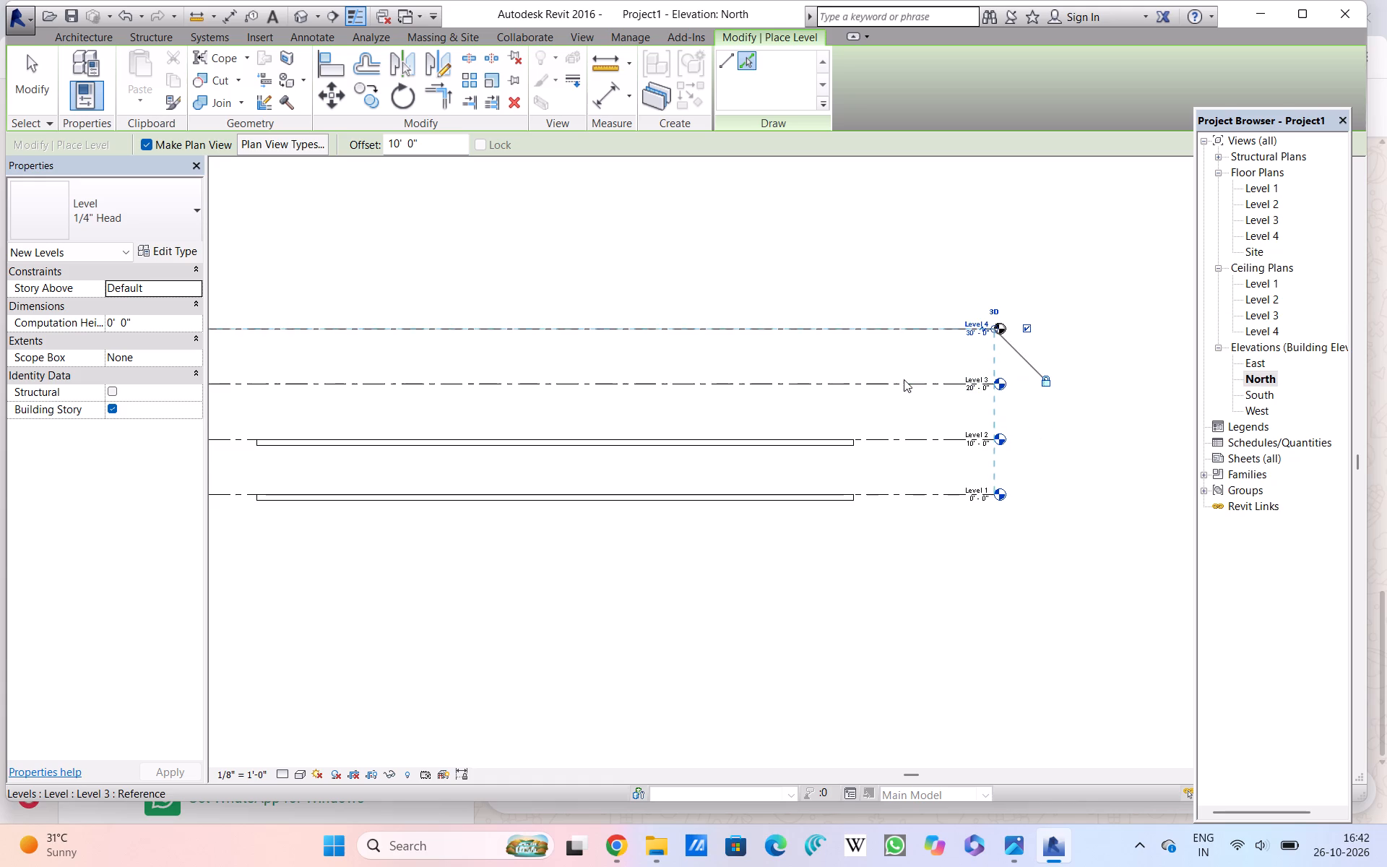
{"action": "left_click", "coordinate": [899, 327]}
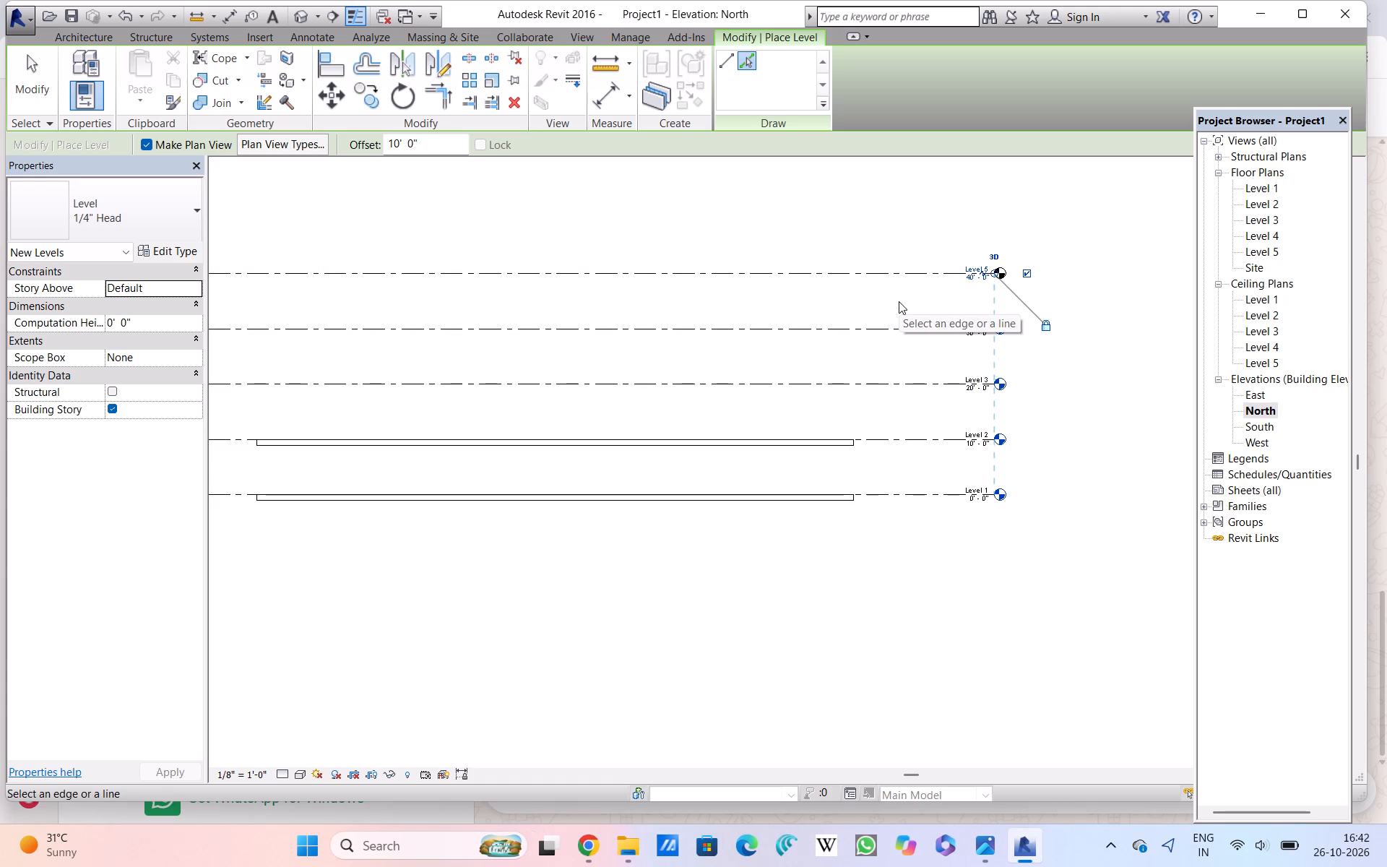
{"action": "key", "text": "Escape"}
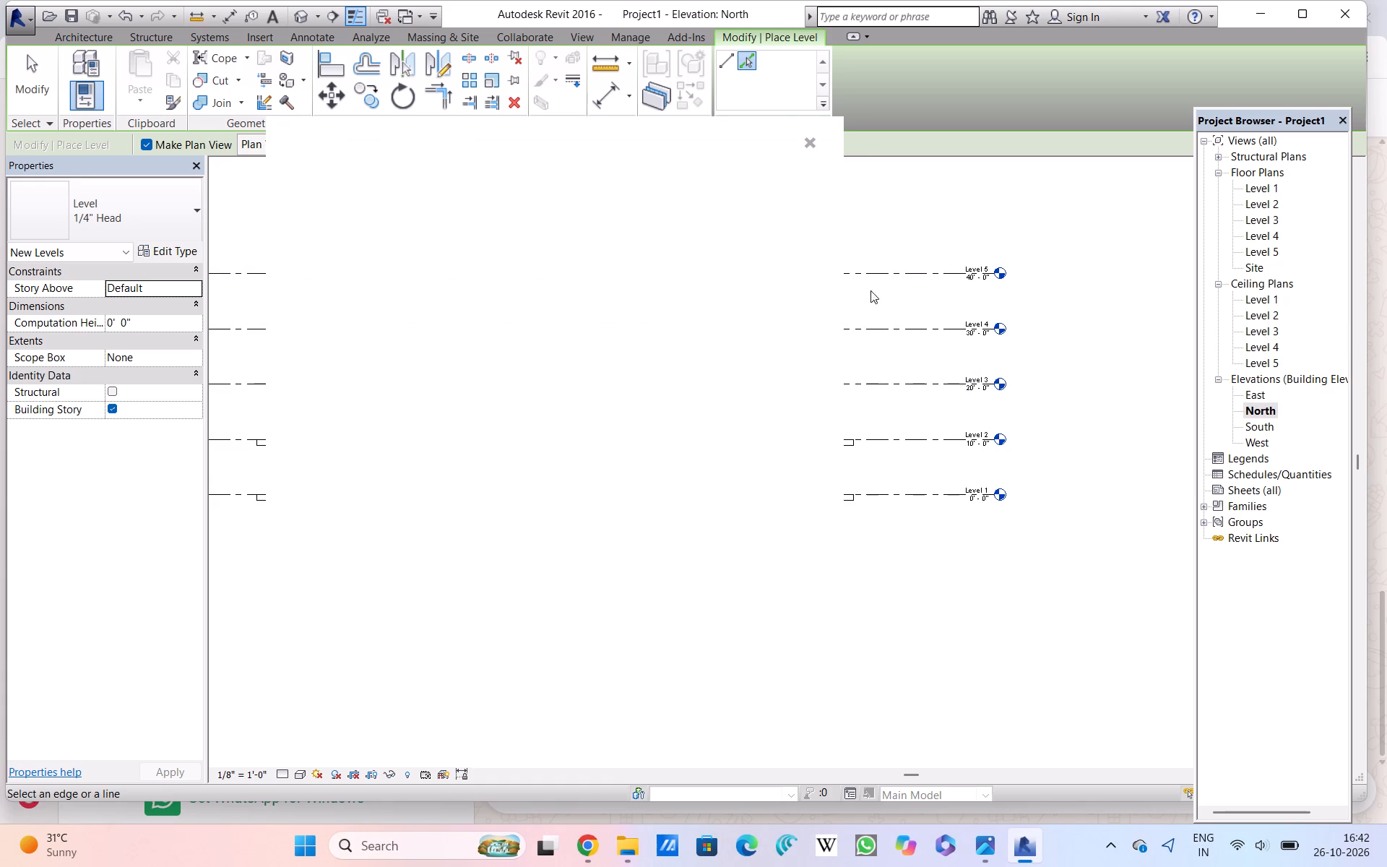
{"action": "double_click", "coordinate": [811, 143]}
{"action": "left_click", "coordinate": [811, 143]}
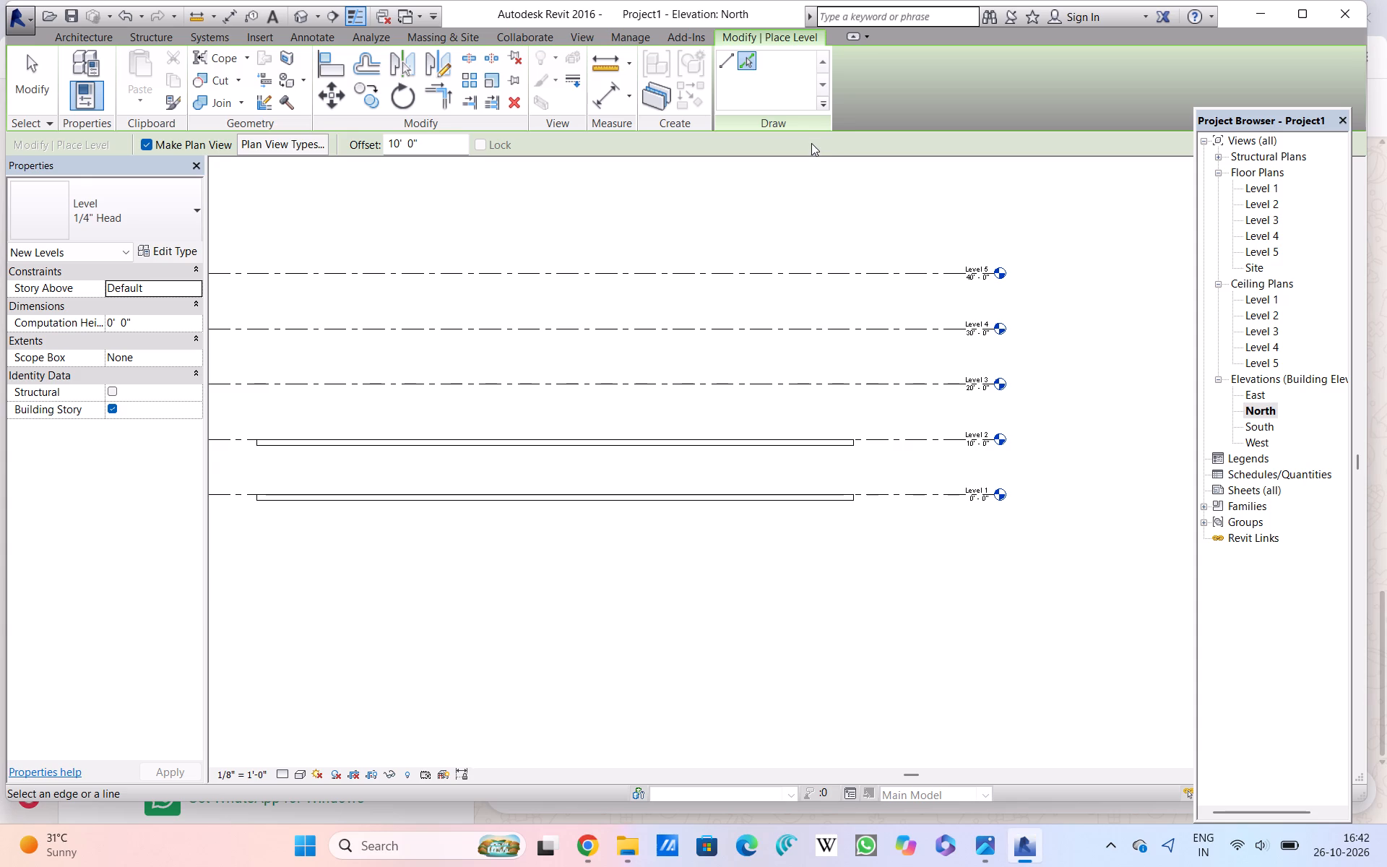
{"action": "key", "text": "Escape"}
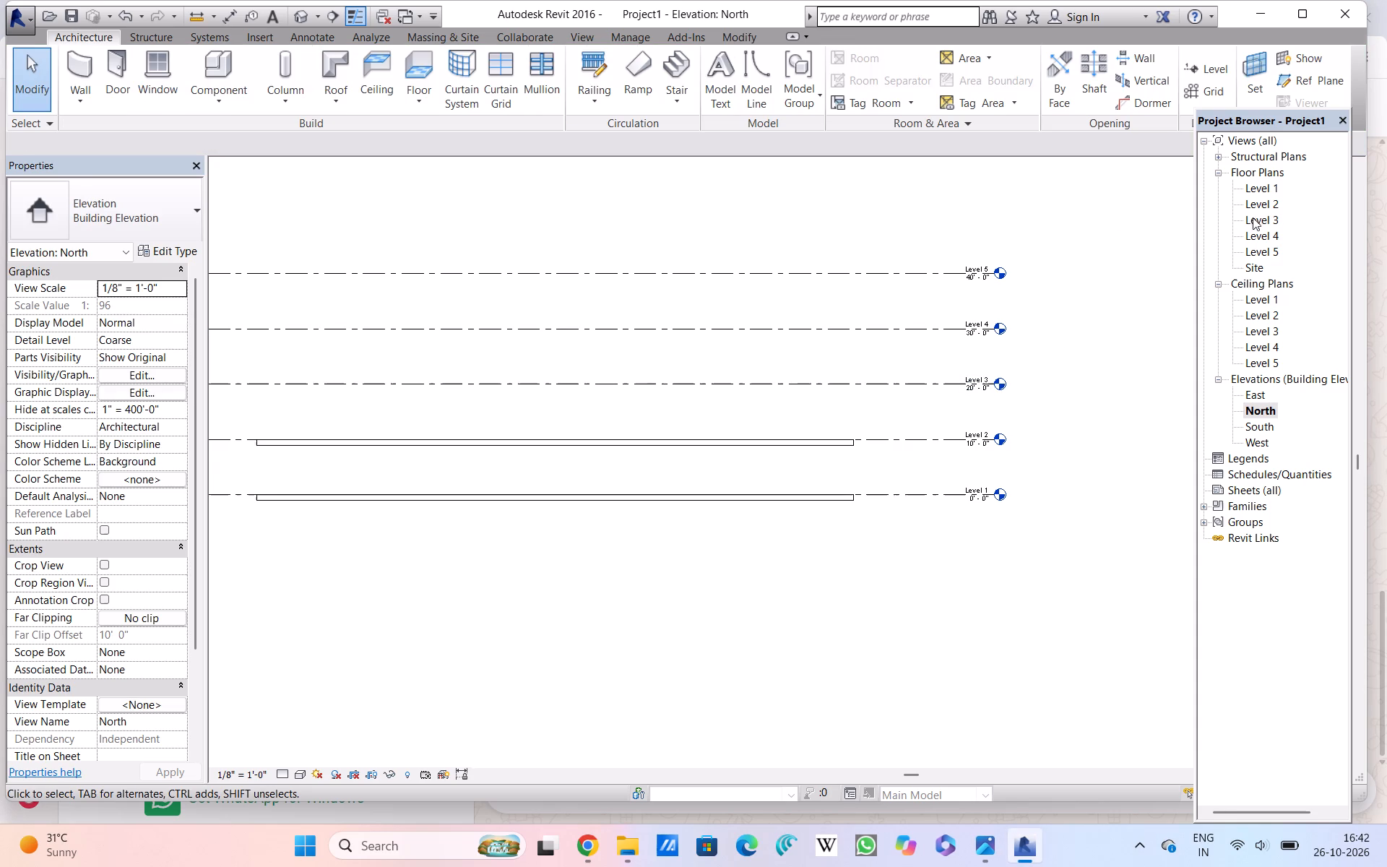
Create a 108' by 96' Generic - 12" rectangular floor on Level 3, traced corner to corner over the underlaid Level 2 floor.
{"action": "double_click", "coordinate": [1275, 215]}
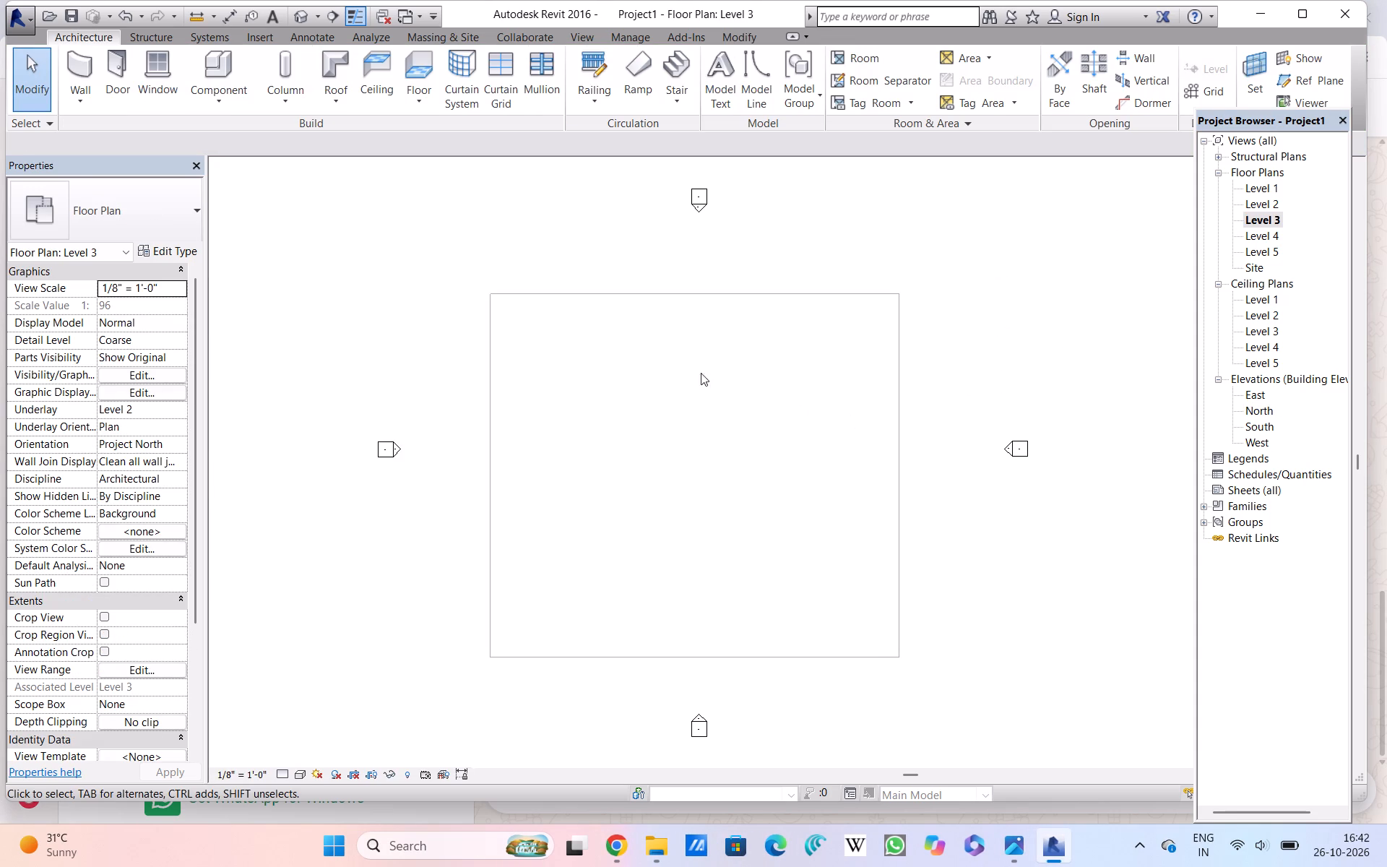
{"action": "left_click", "coordinate": [420, 70]}
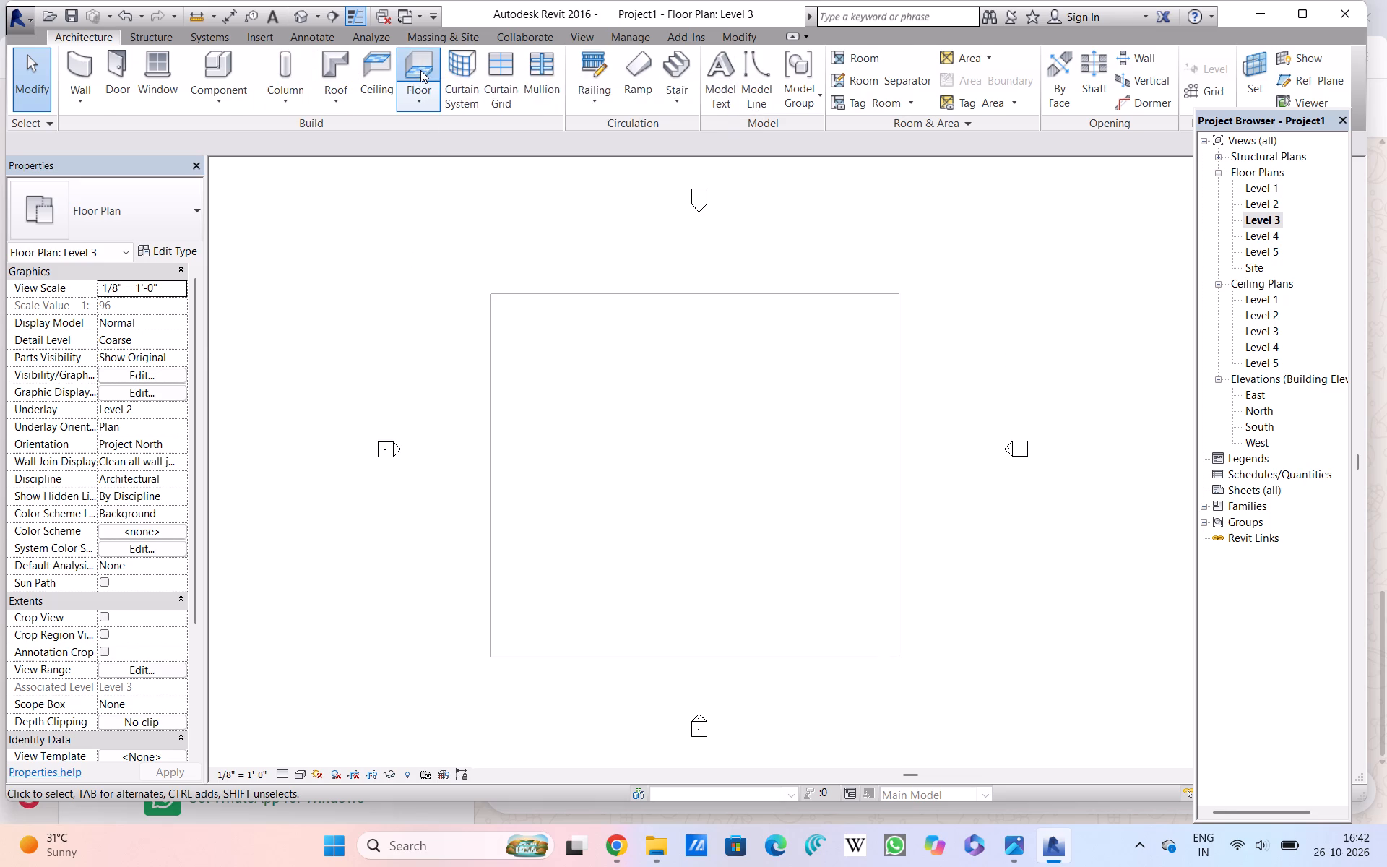
{"action": "left_click", "coordinate": [885, 54]}
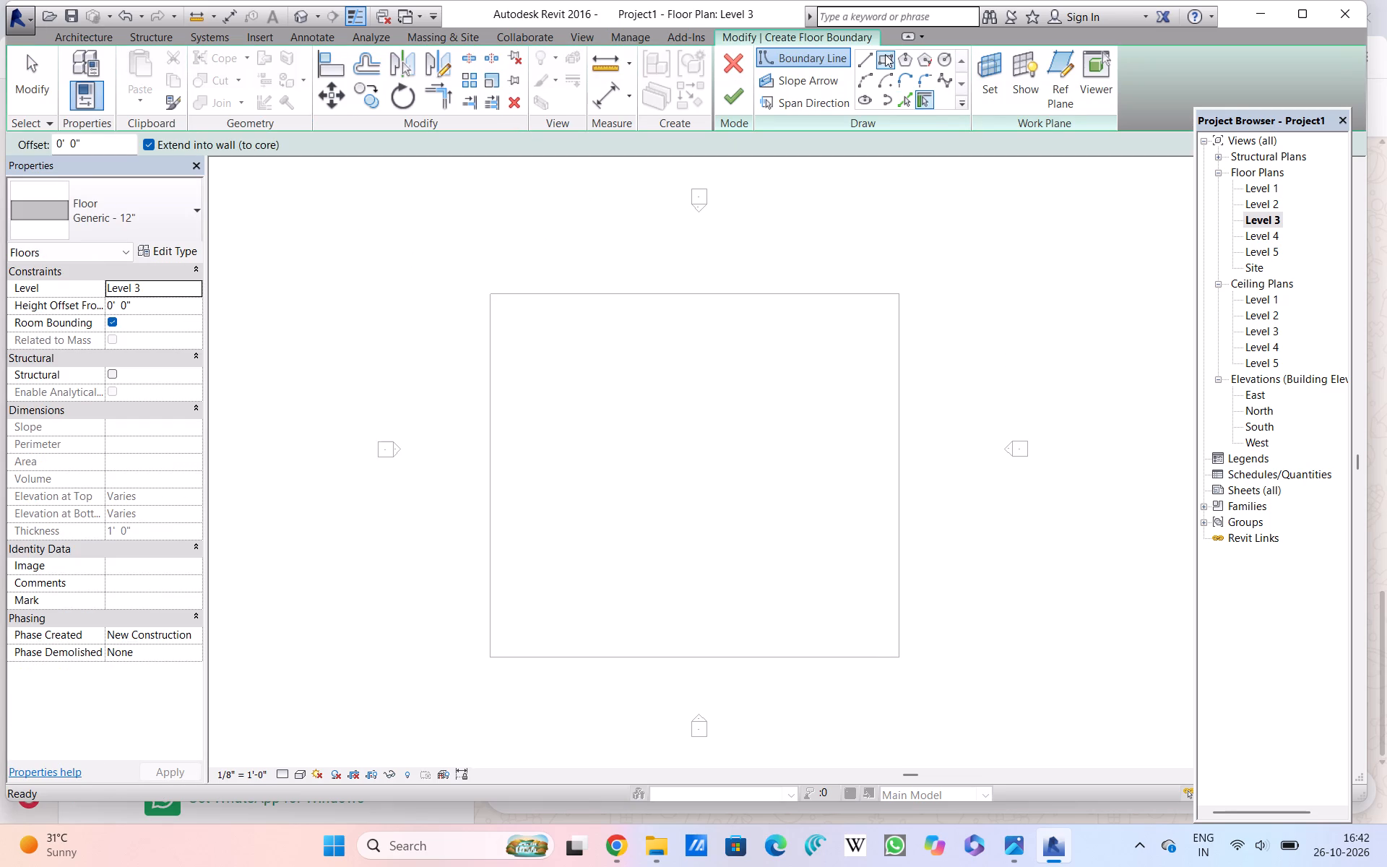
{"action": "left_click", "coordinate": [493, 296]}
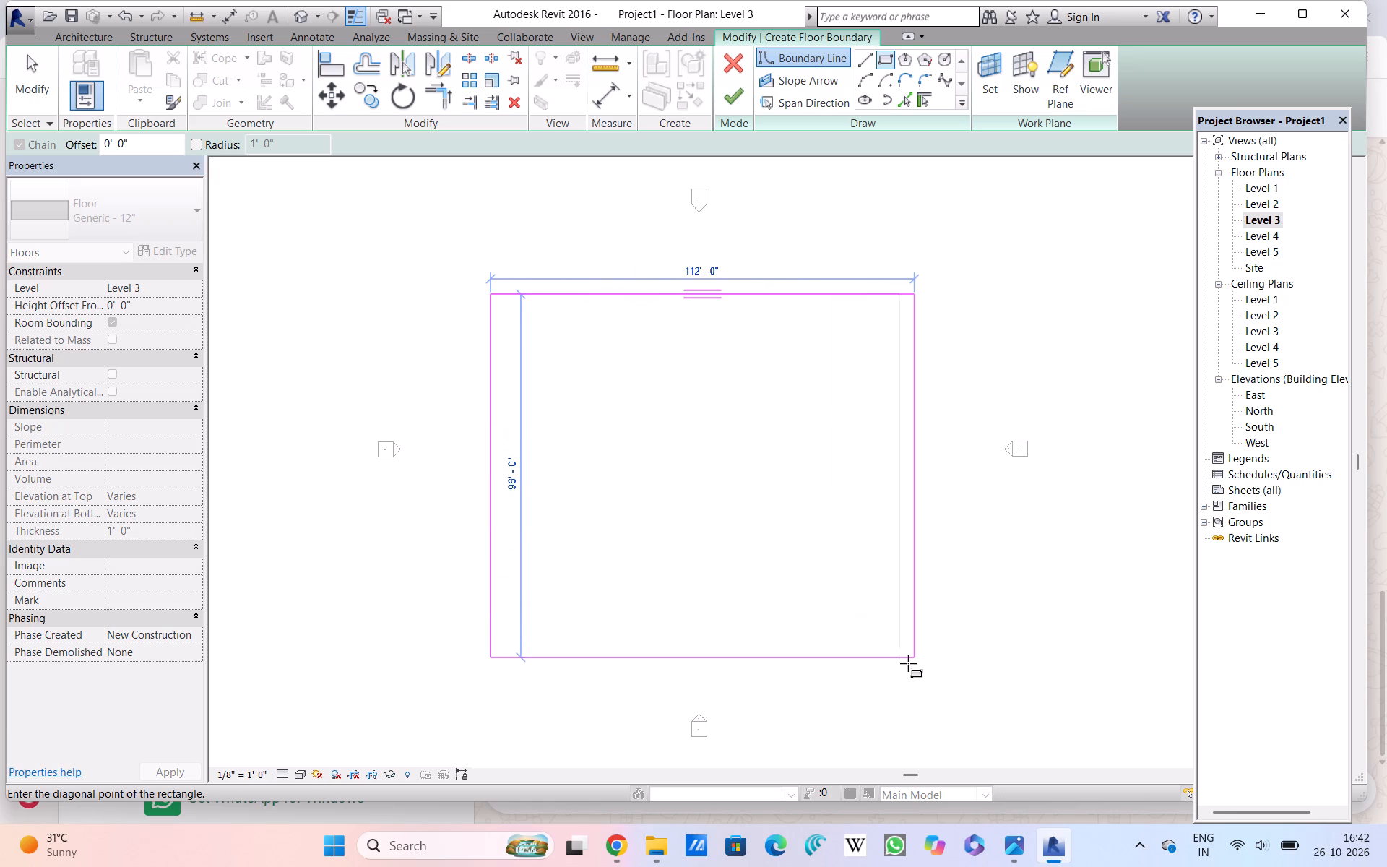
{"action": "left_click", "coordinate": [901, 663]}
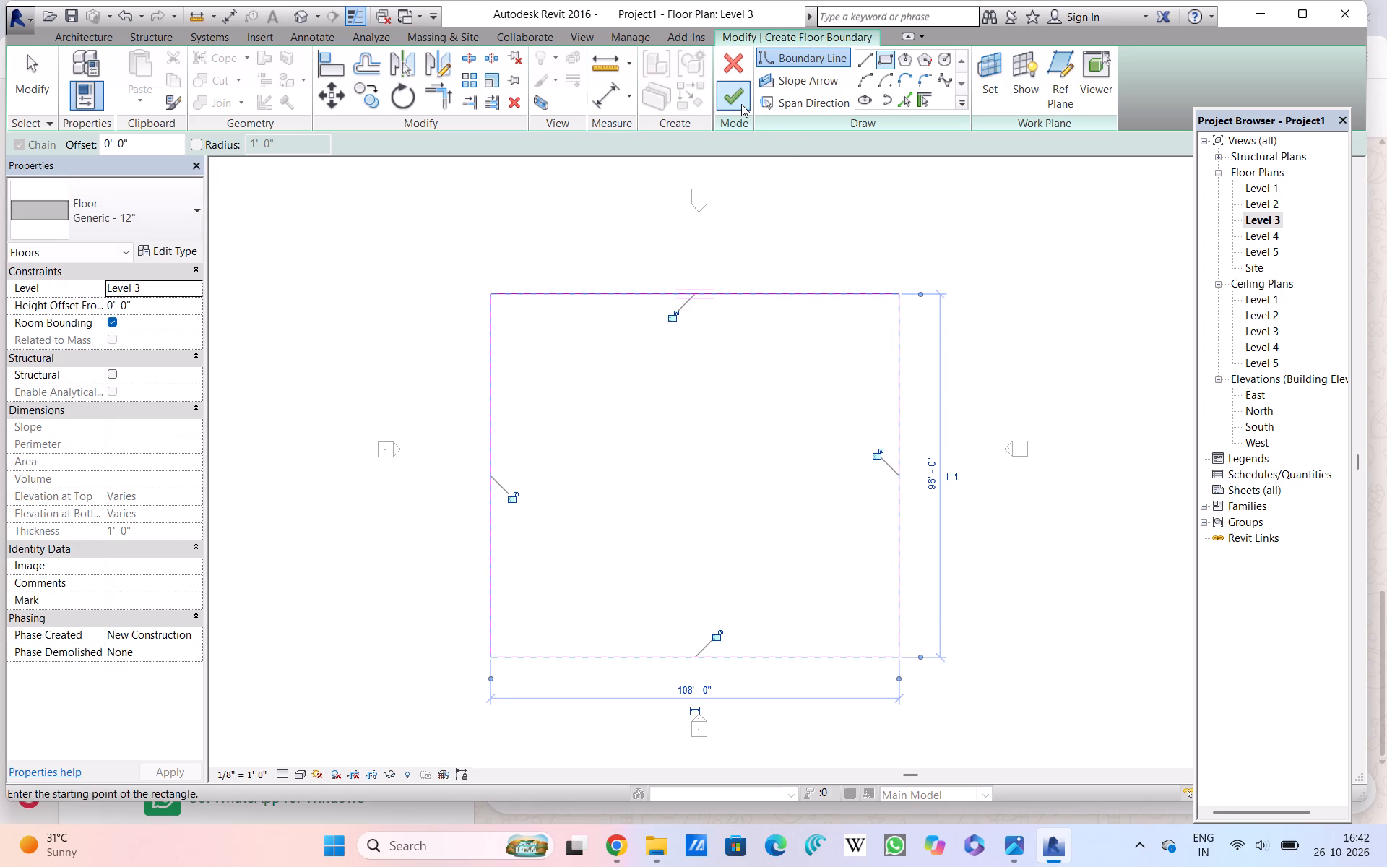
{"action": "left_click", "coordinate": [741, 104]}
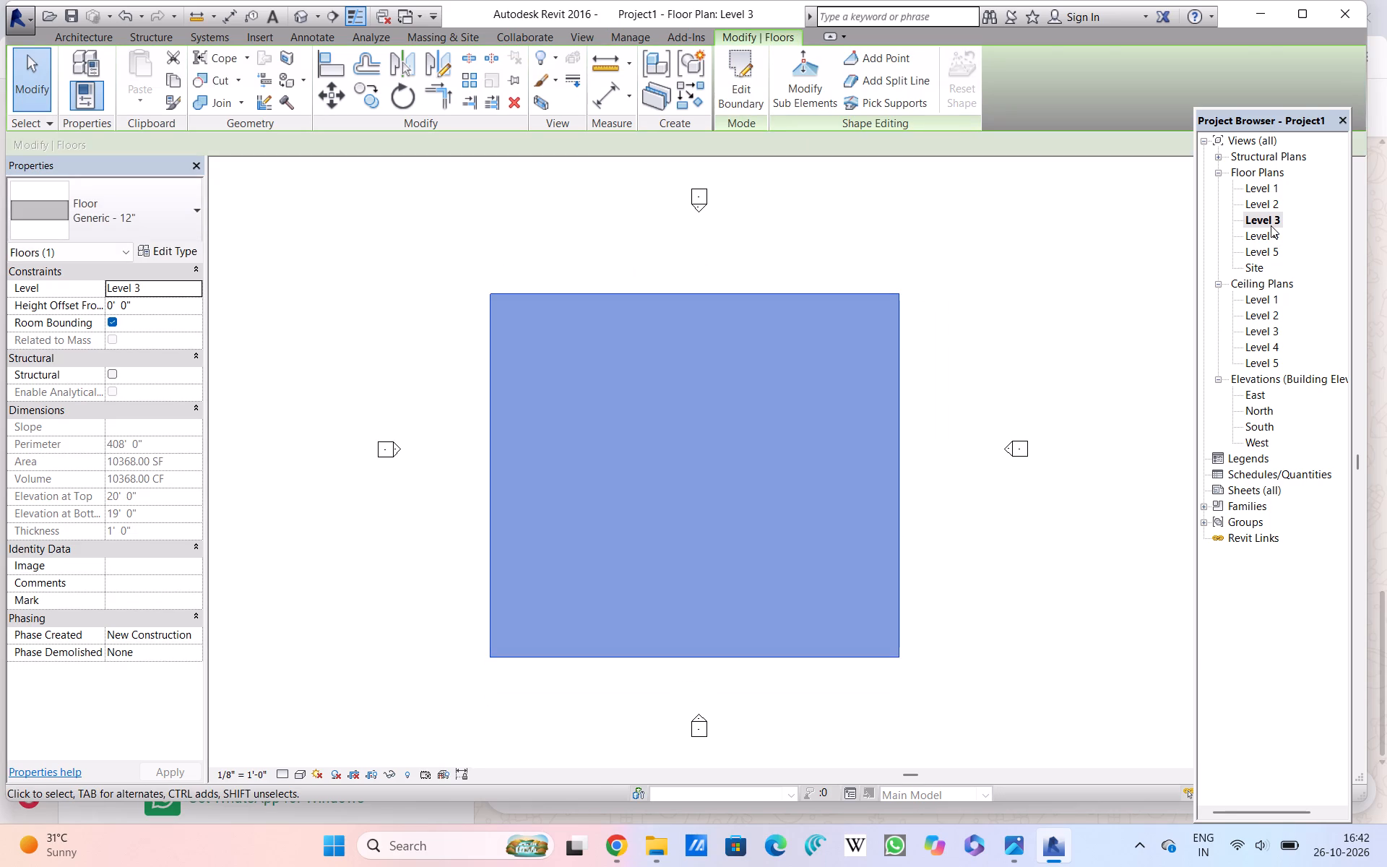
Create a matching 108' by 96' Generic - 12" rectangular floor on Level 4, traced over the floor outline below.
{"action": "double_click", "coordinate": [1269, 238]}
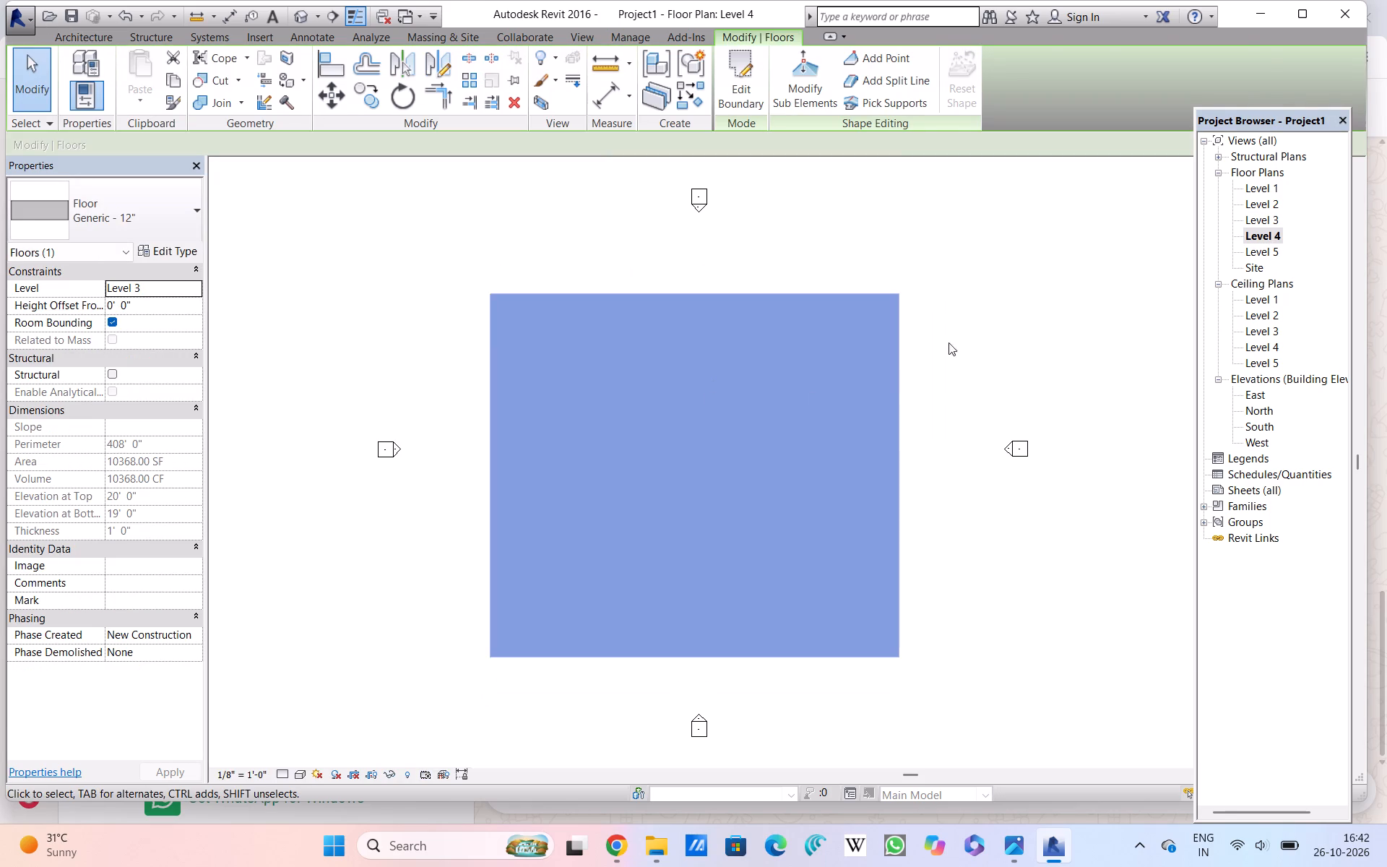
{"action": "left_click", "coordinate": [978, 353]}
{"action": "left_click", "coordinate": [1251, 233]}
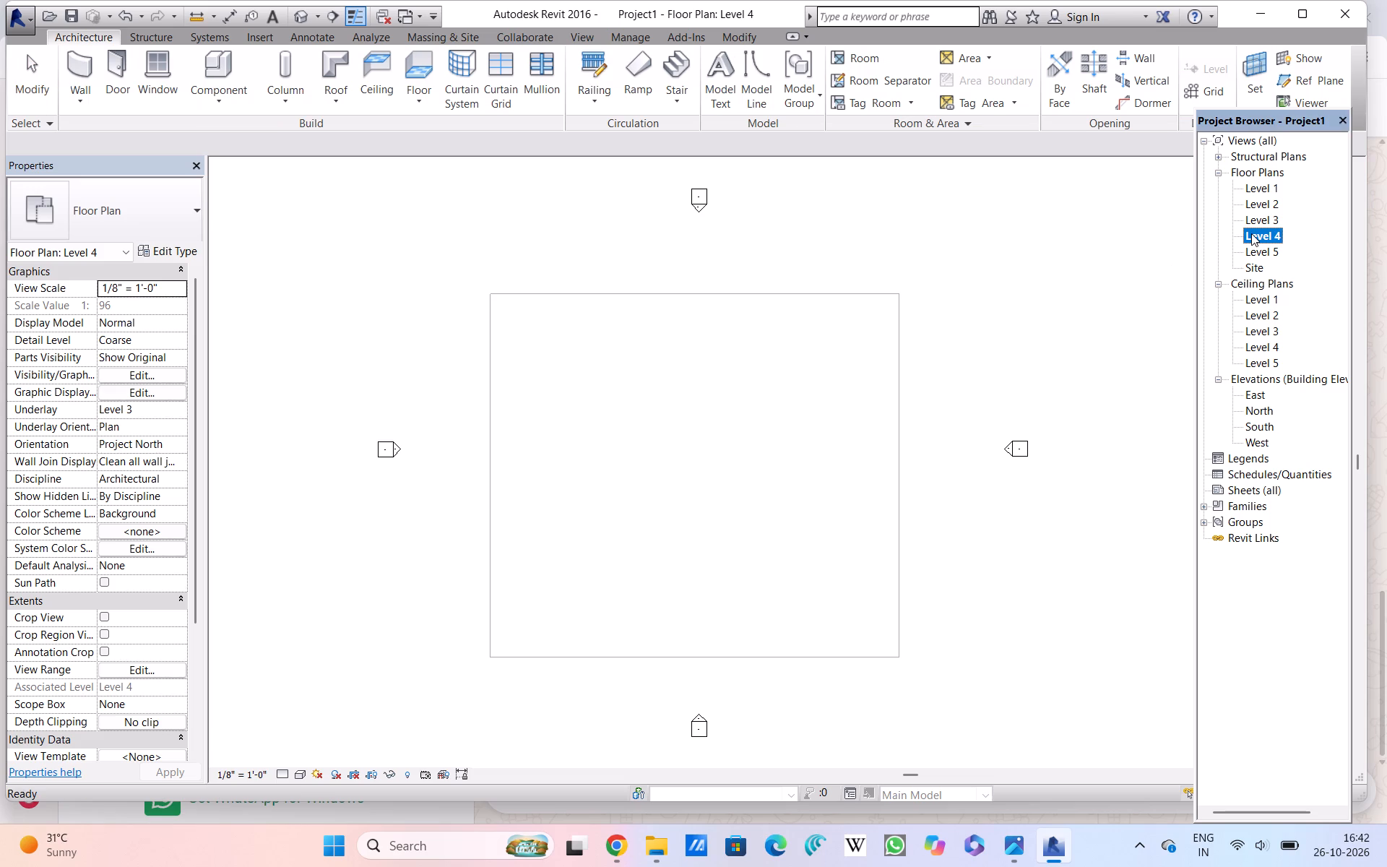
{"action": "left_click", "coordinate": [426, 77]}
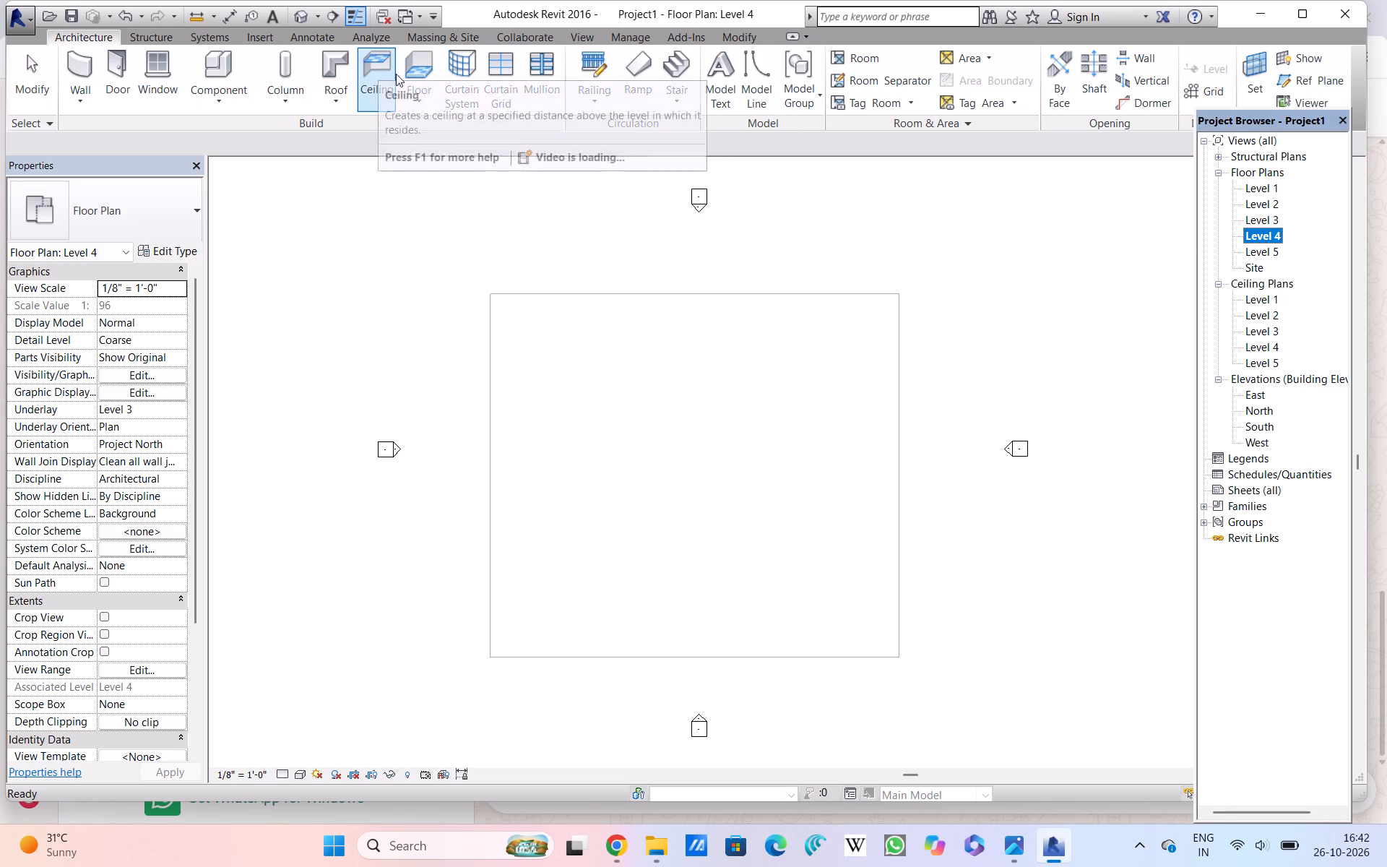
{"action": "left_click", "coordinate": [405, 67]}
{"action": "left_click", "coordinate": [412, 72]}
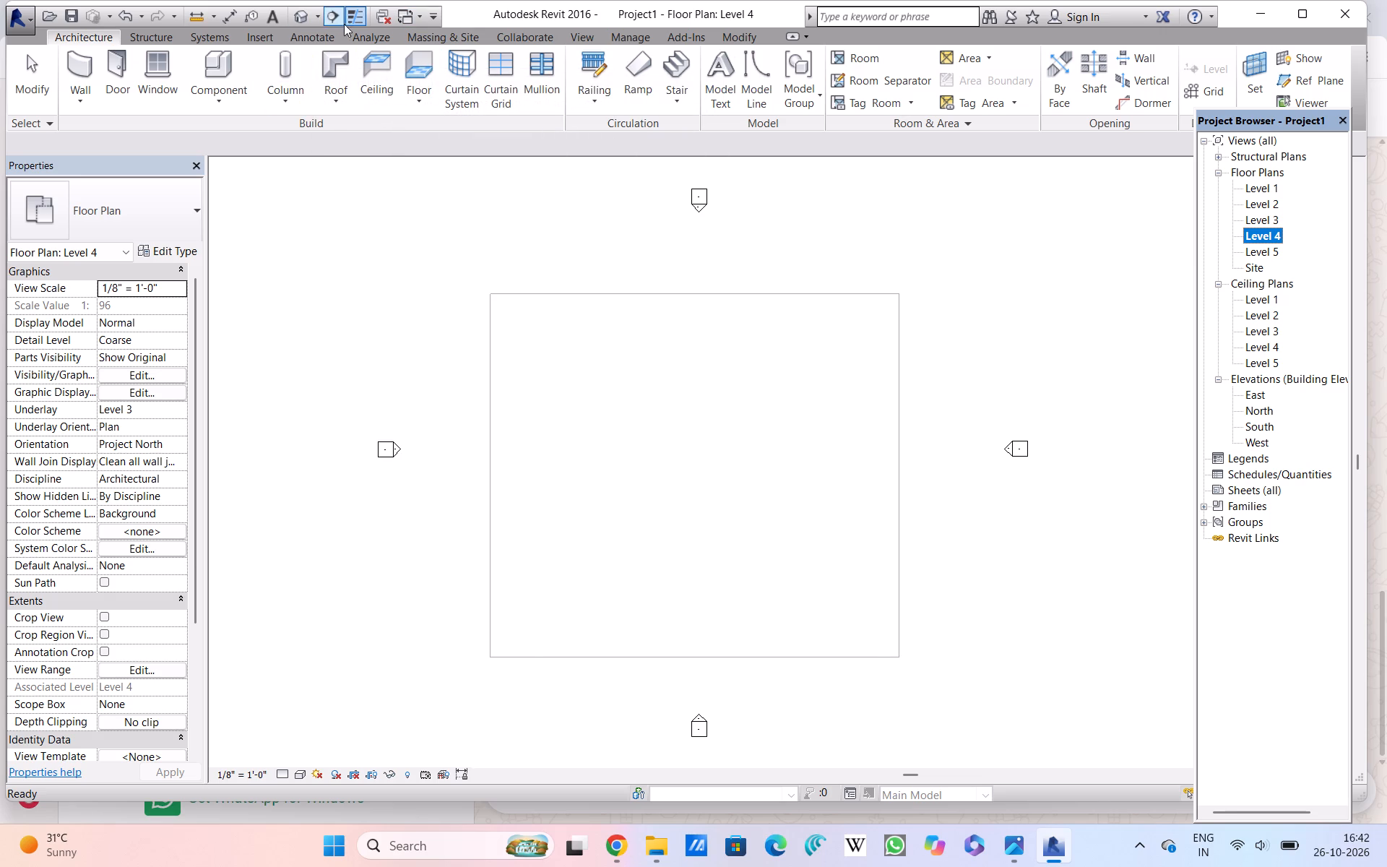
{"action": "triple_click", "coordinate": [411, 69]}
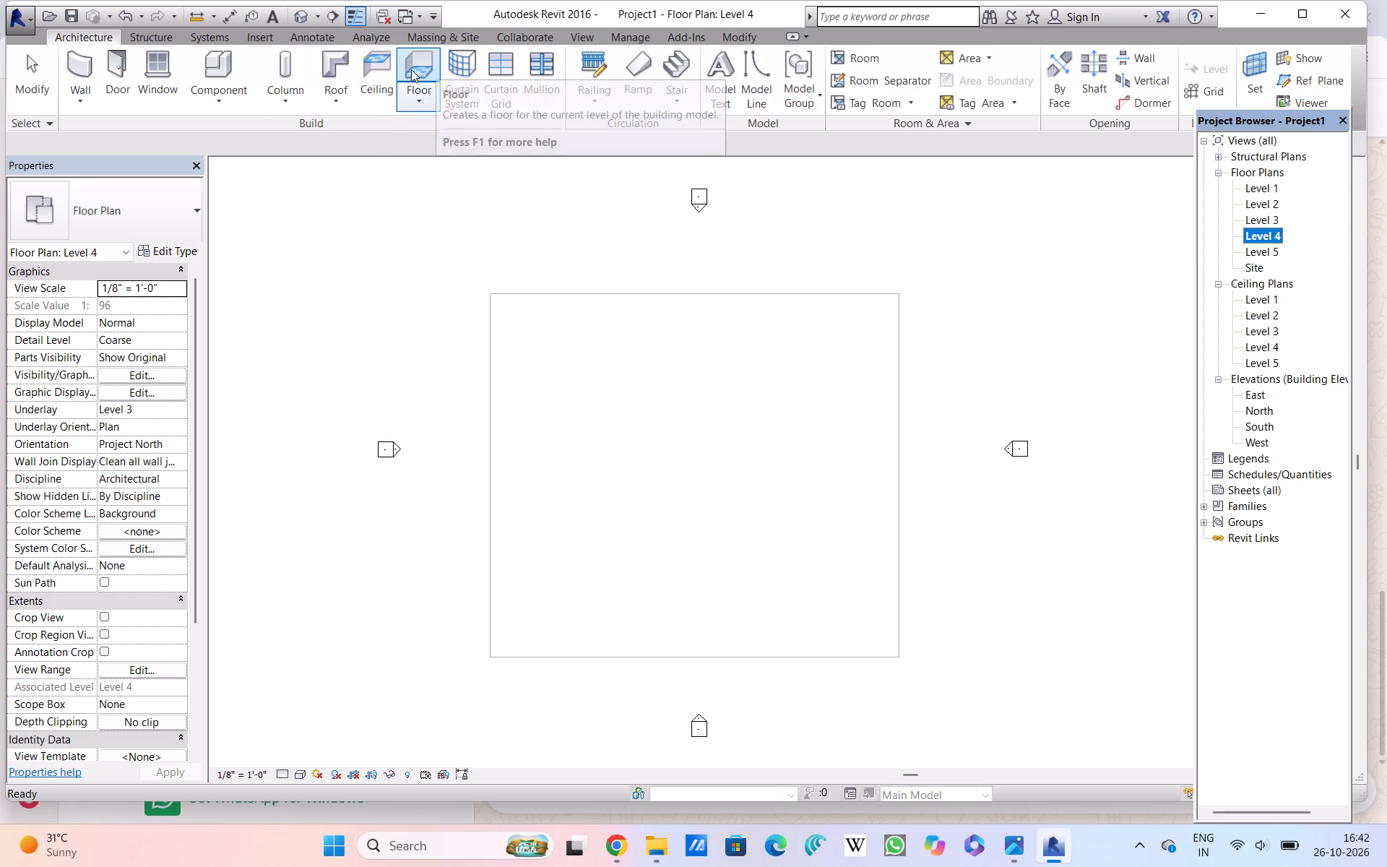
{"action": "left_click", "coordinate": [411, 69]}
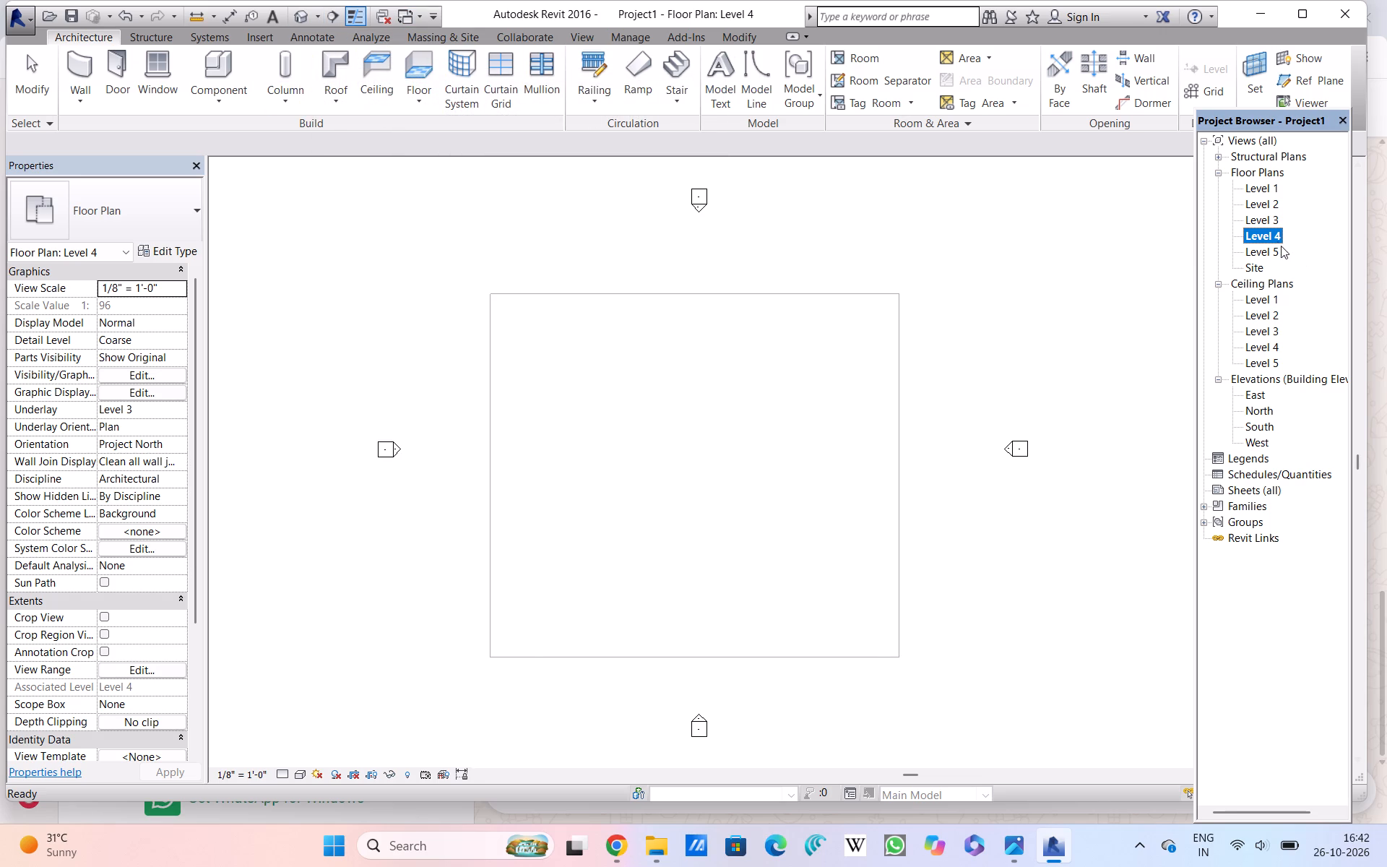
{"action": "double_click", "coordinate": [1276, 240]}
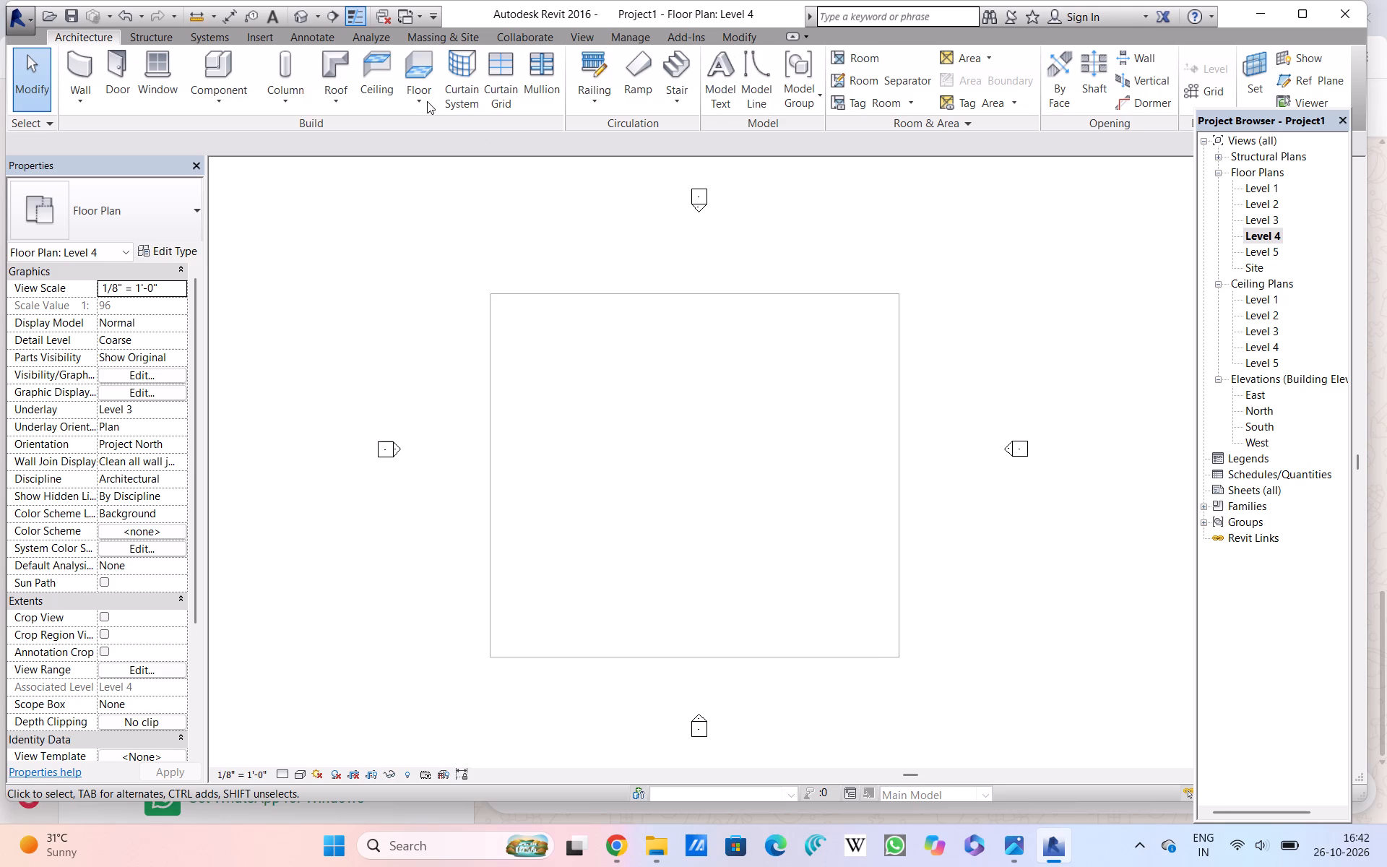
{"action": "left_click", "coordinate": [423, 82]}
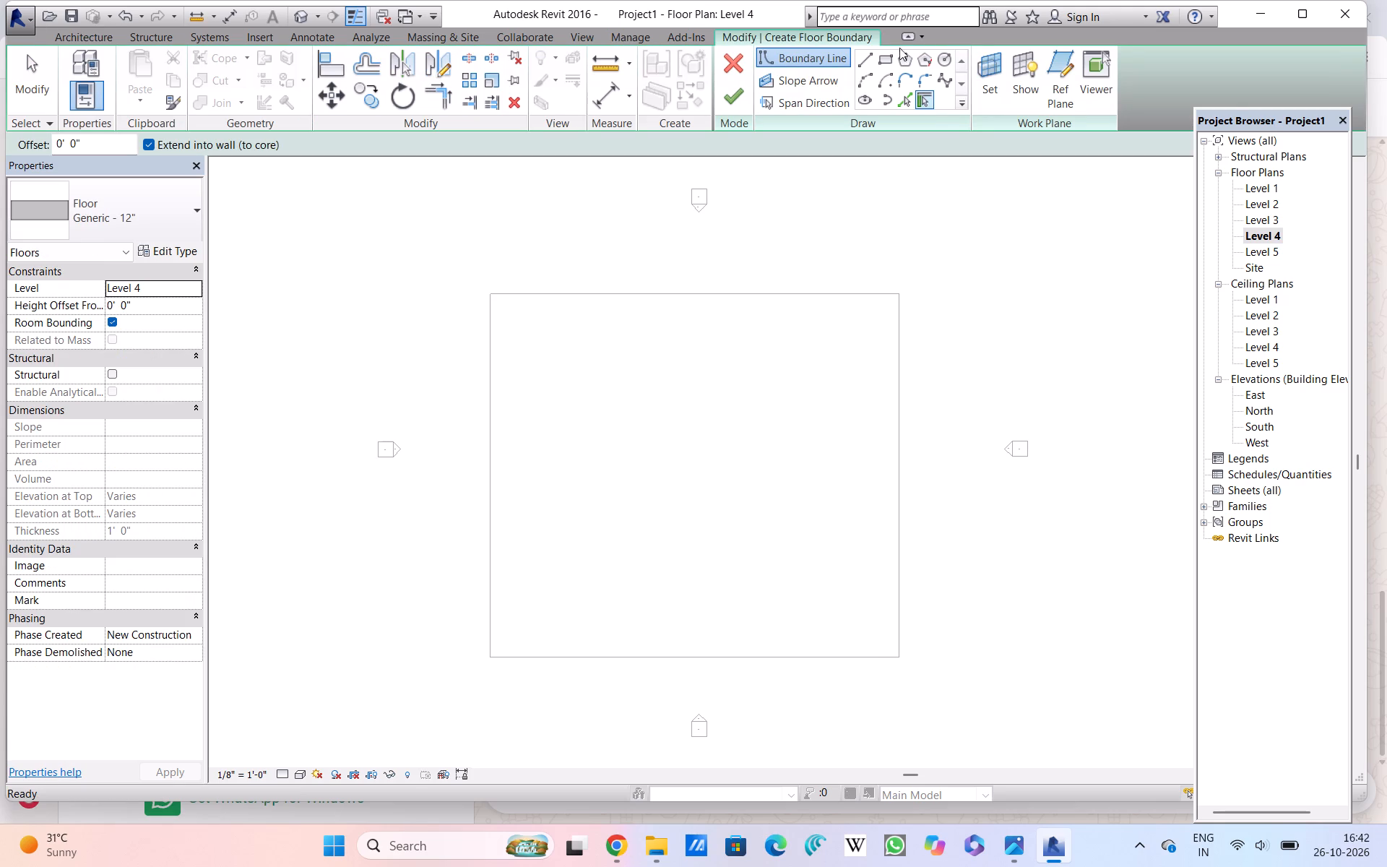
{"action": "left_click", "coordinate": [878, 61]}
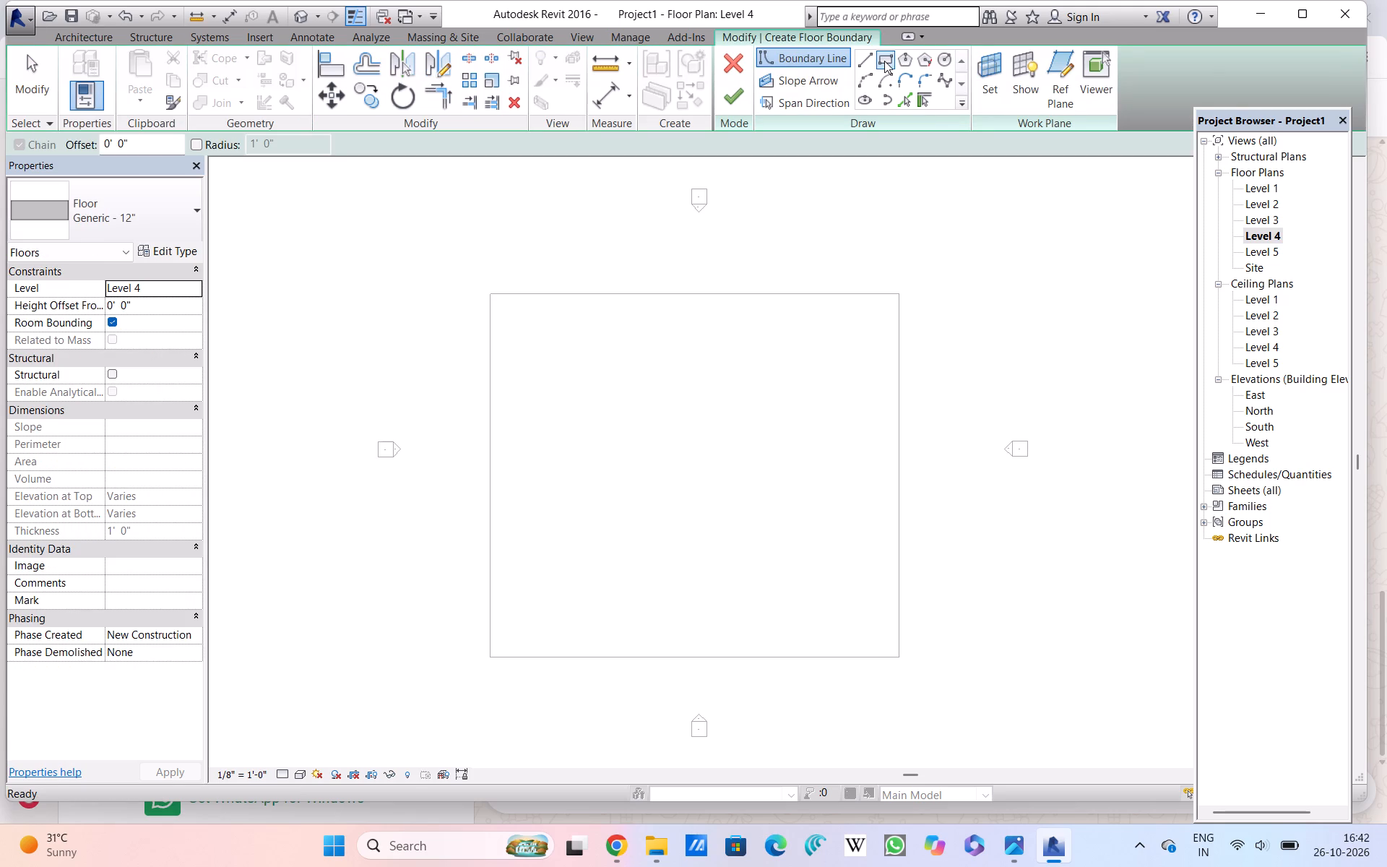
{"action": "left_click", "coordinate": [487, 294]}
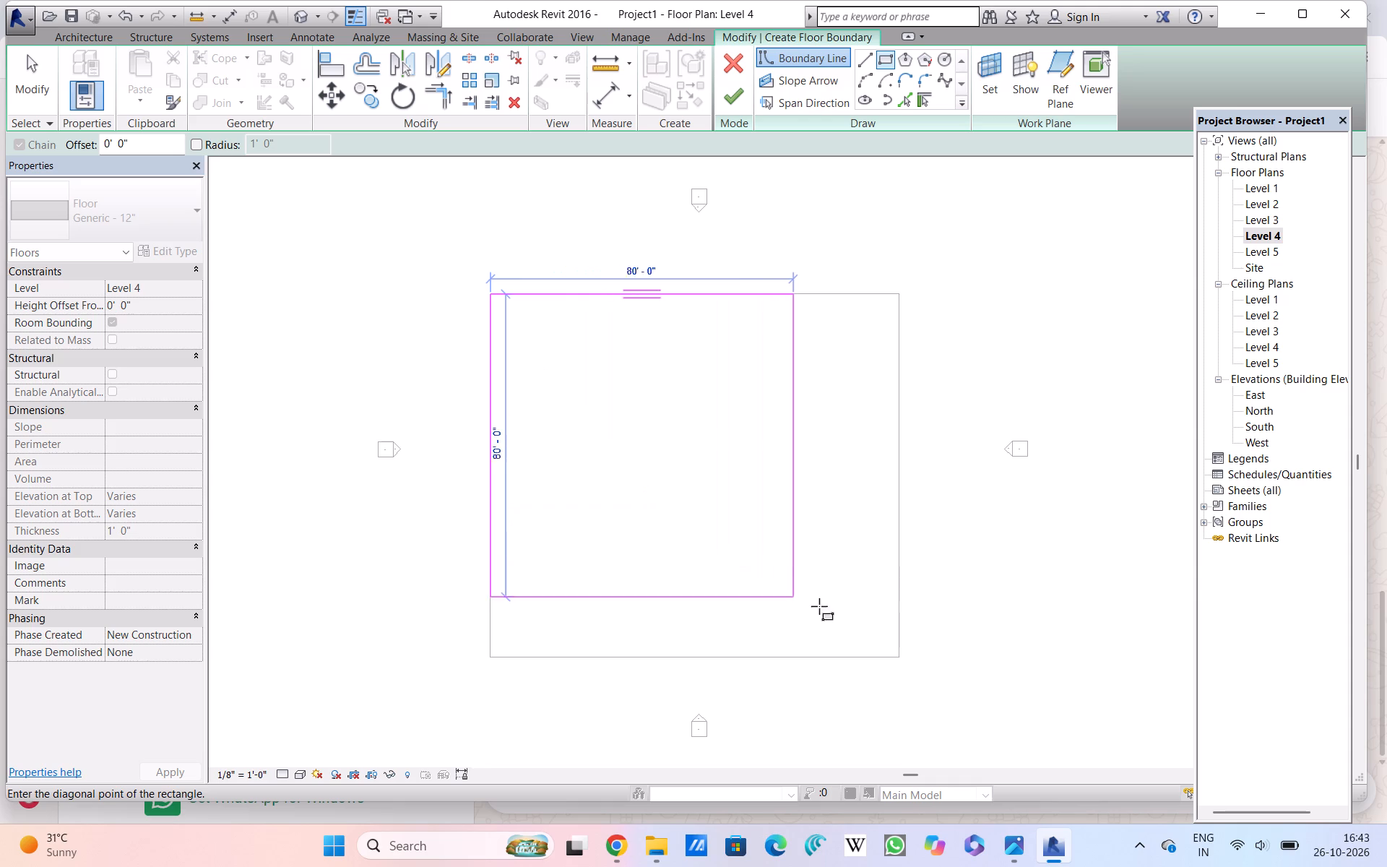
{"action": "left_click", "coordinate": [900, 658]}
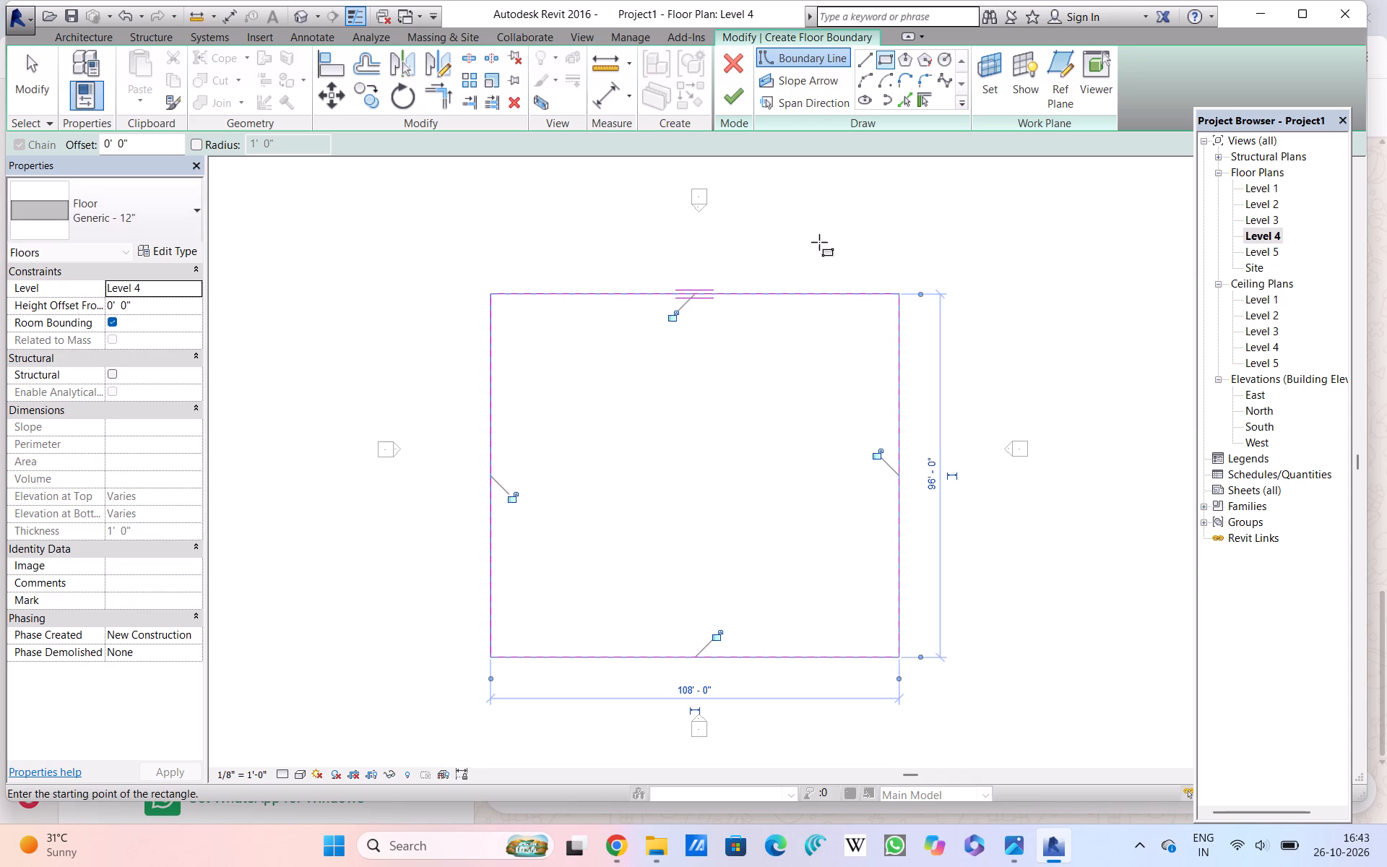
{"action": "left_click", "coordinate": [746, 98]}
{"action": "left_click", "coordinate": [1170, 474]}
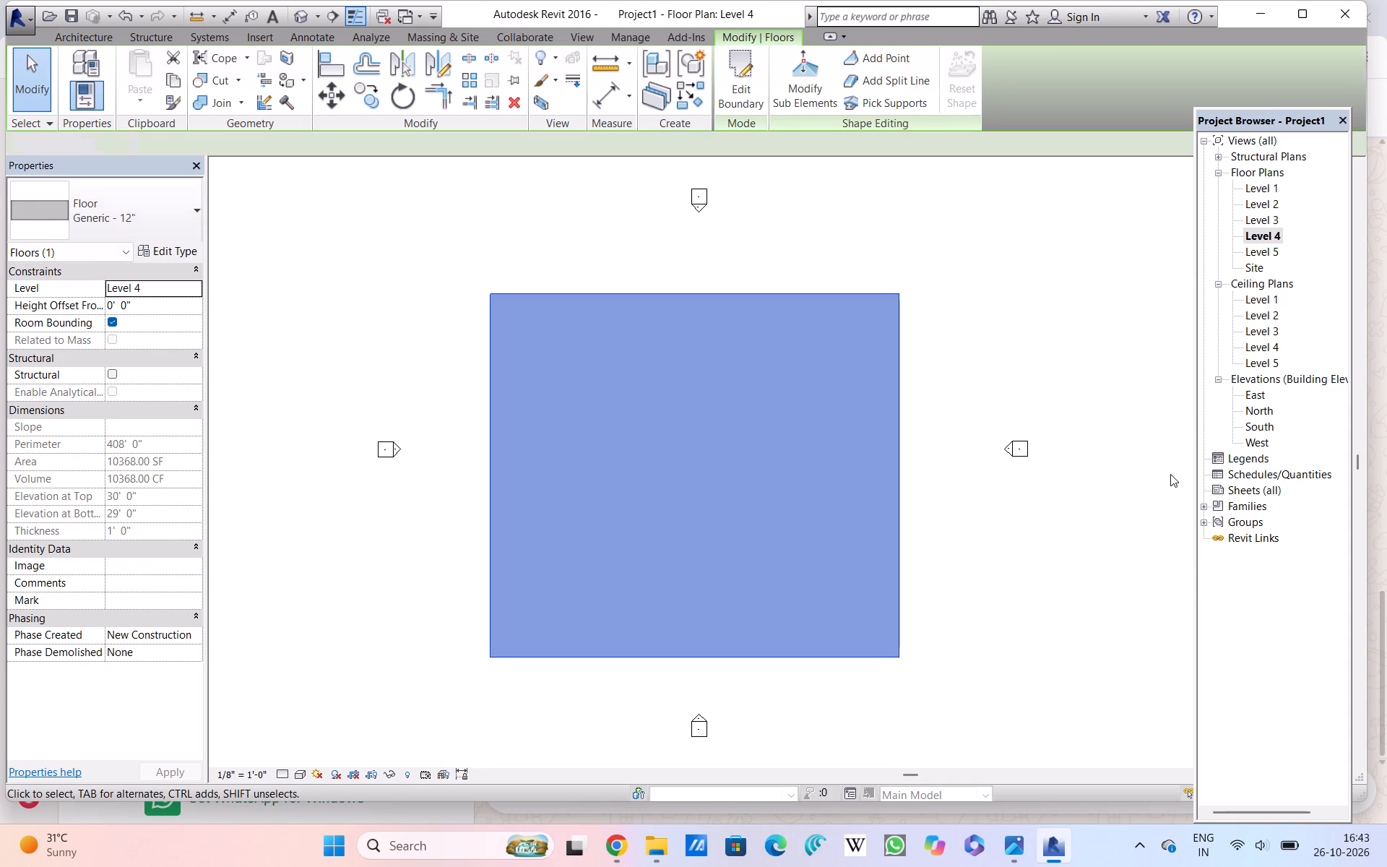
Create a matching 108' by 96' Generic - 12" rectangular floor on Level 5, traced over the Level 4 floor outline.
{"action": "double_click", "coordinate": [1275, 246]}
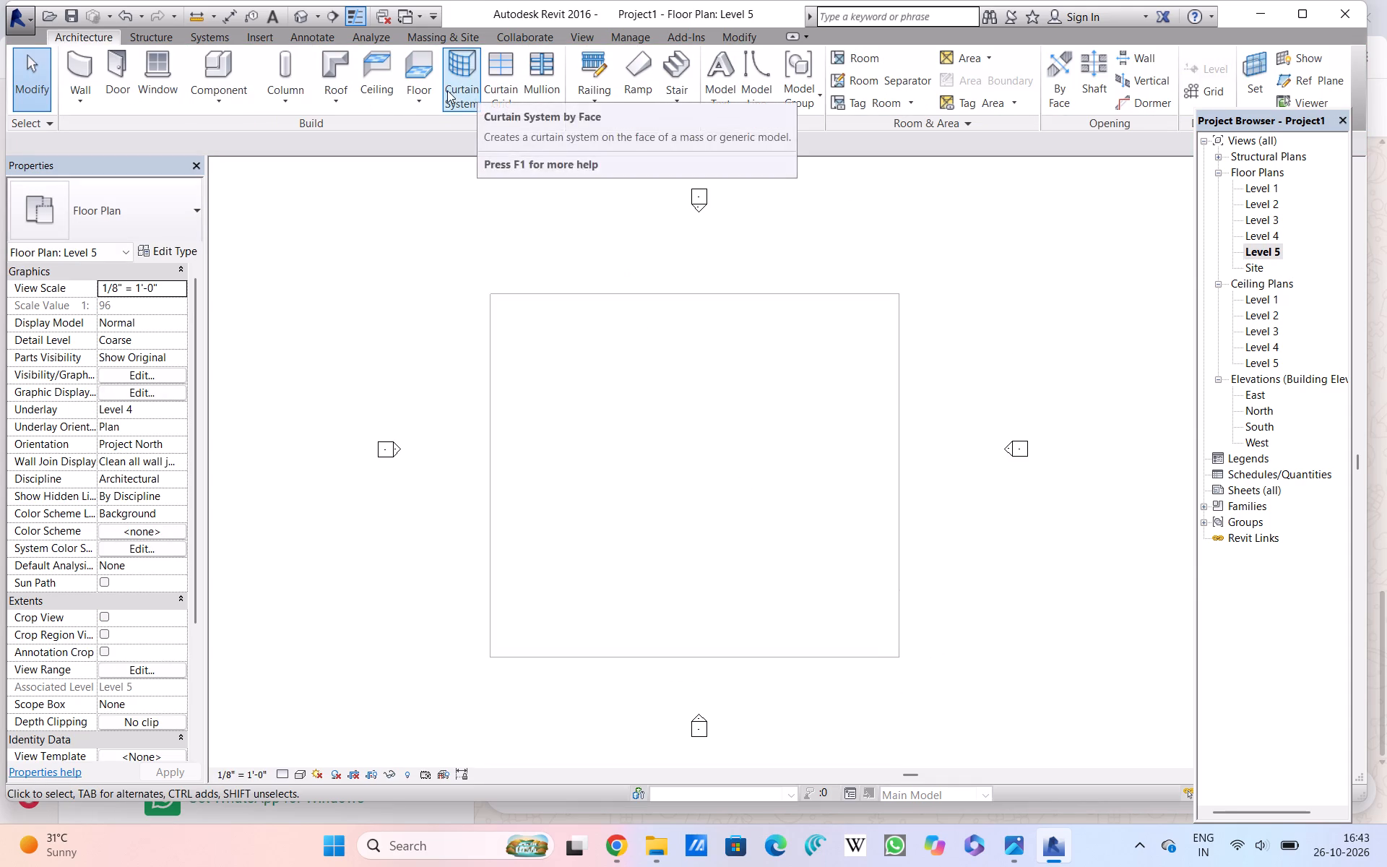
{"action": "double_click", "coordinate": [408, 70]}
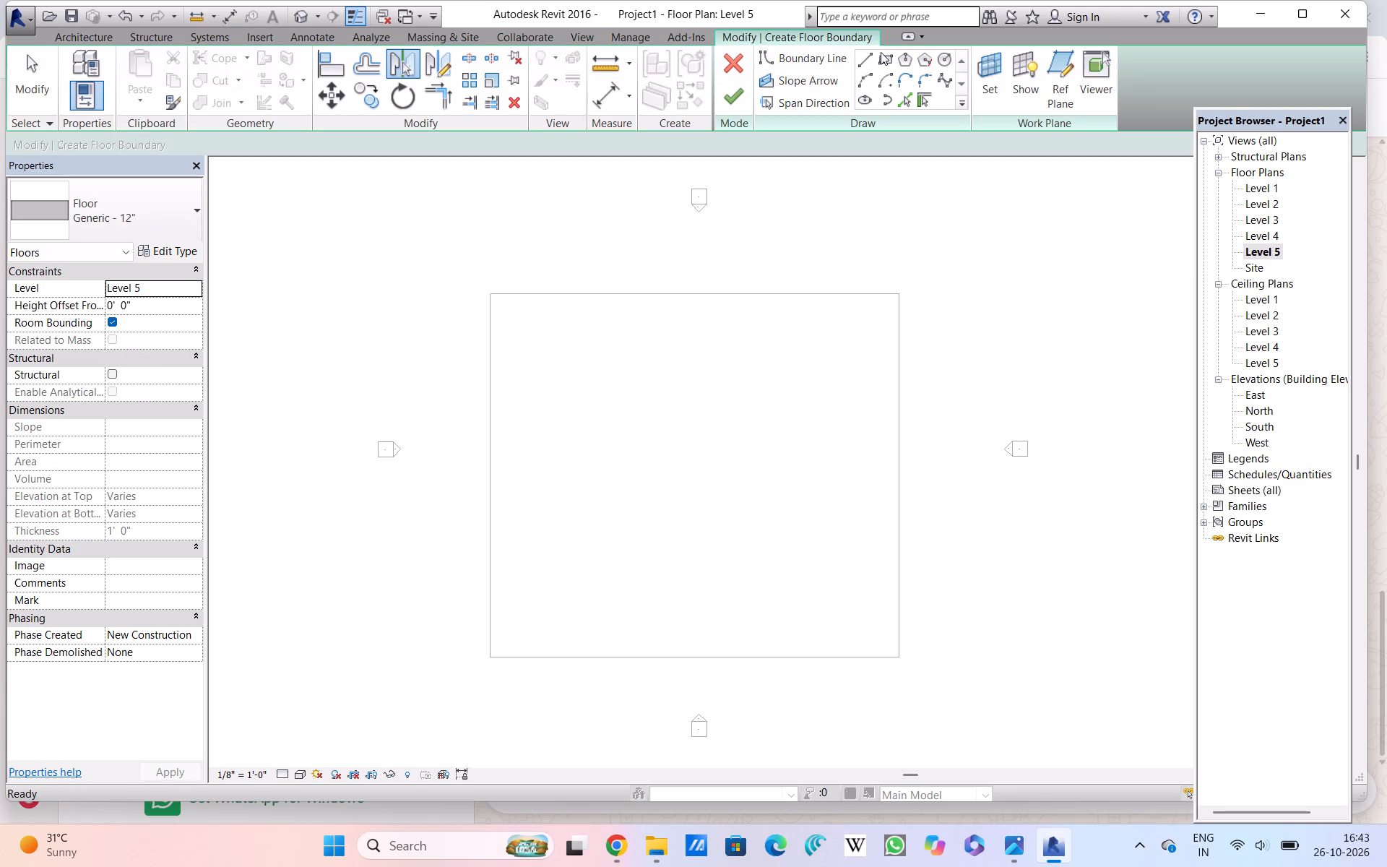
{"action": "left_click", "coordinate": [881, 52]}
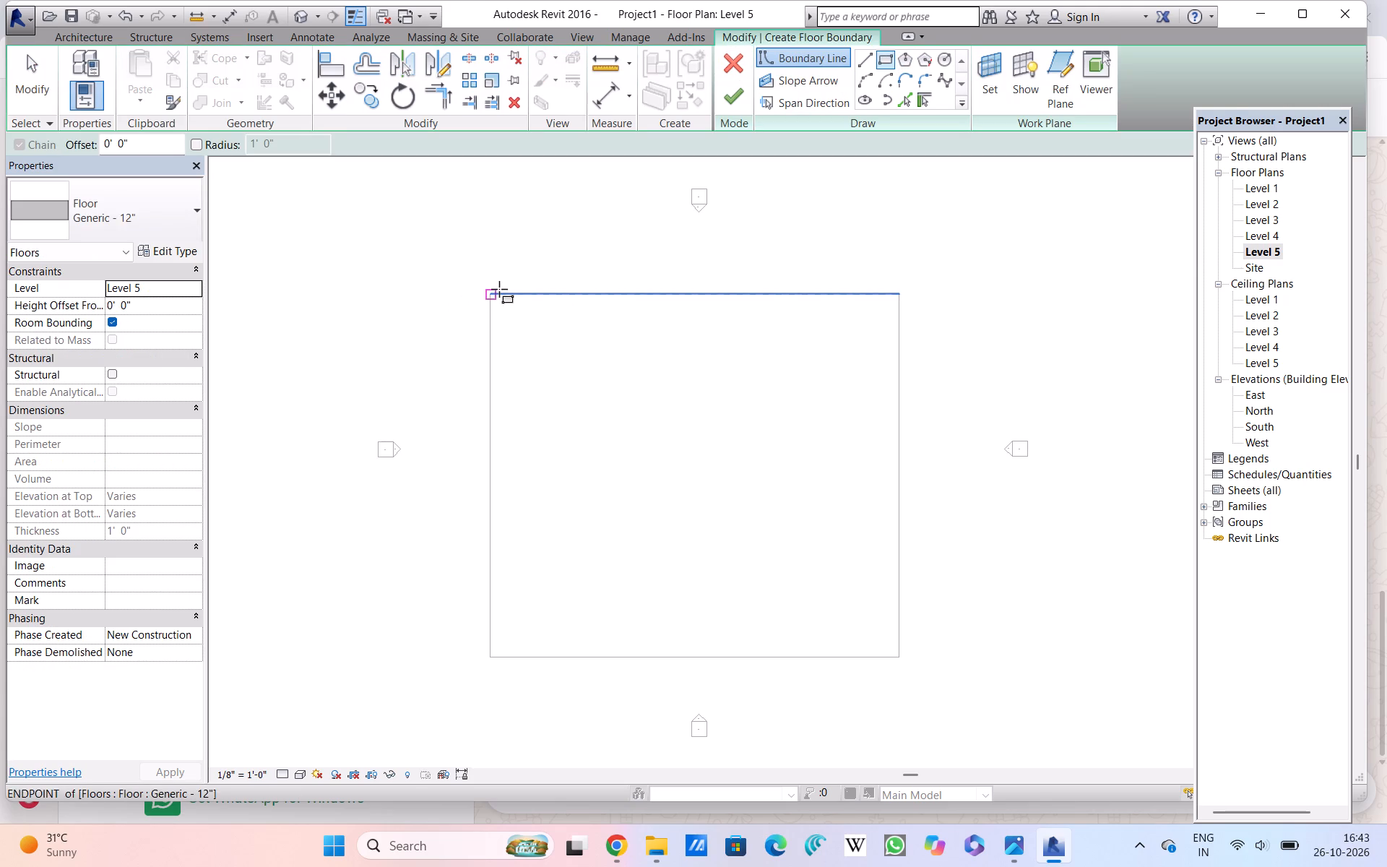
{"action": "left_click", "coordinate": [490, 292]}
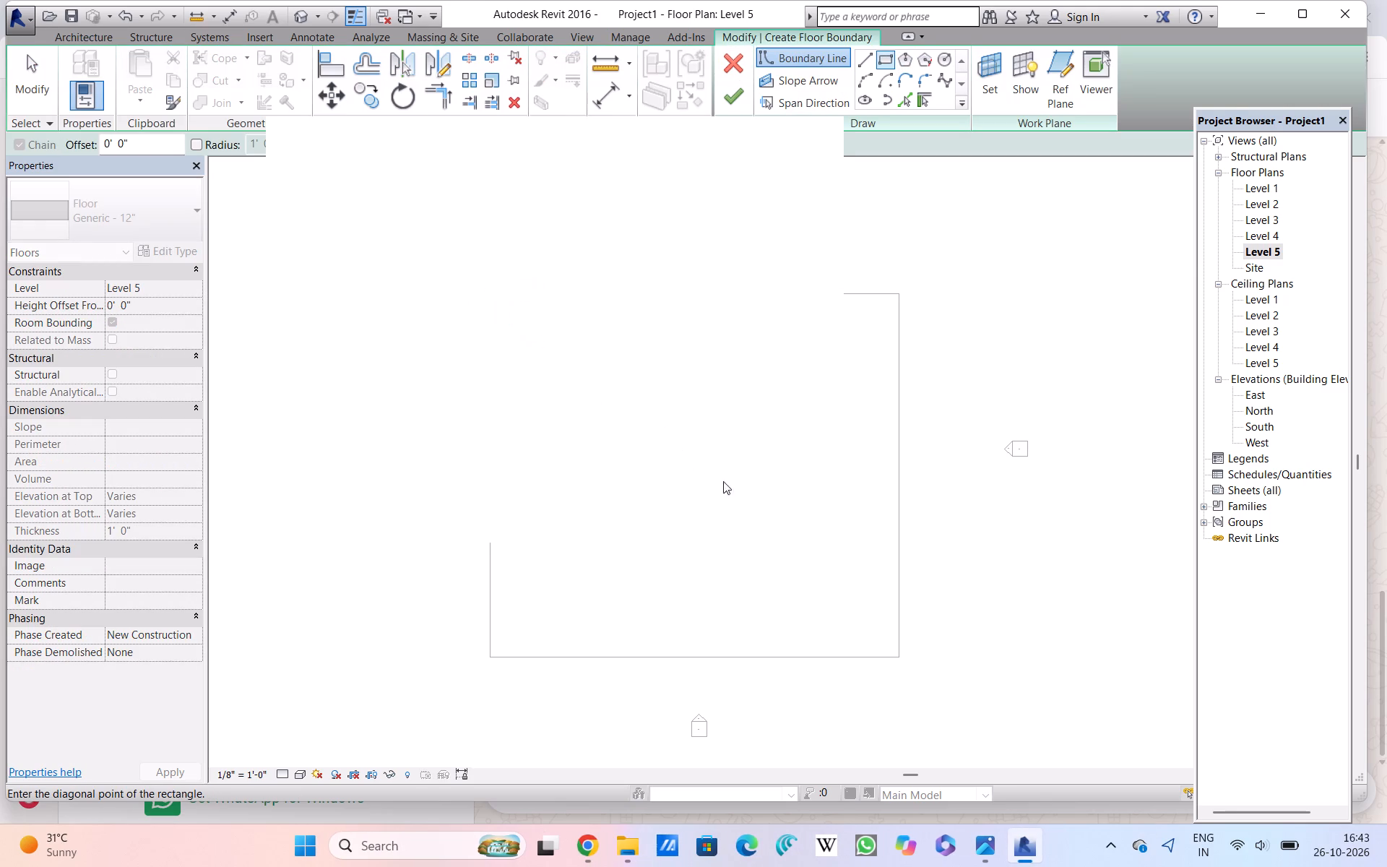
{"action": "double_click", "coordinate": [814, 144]}
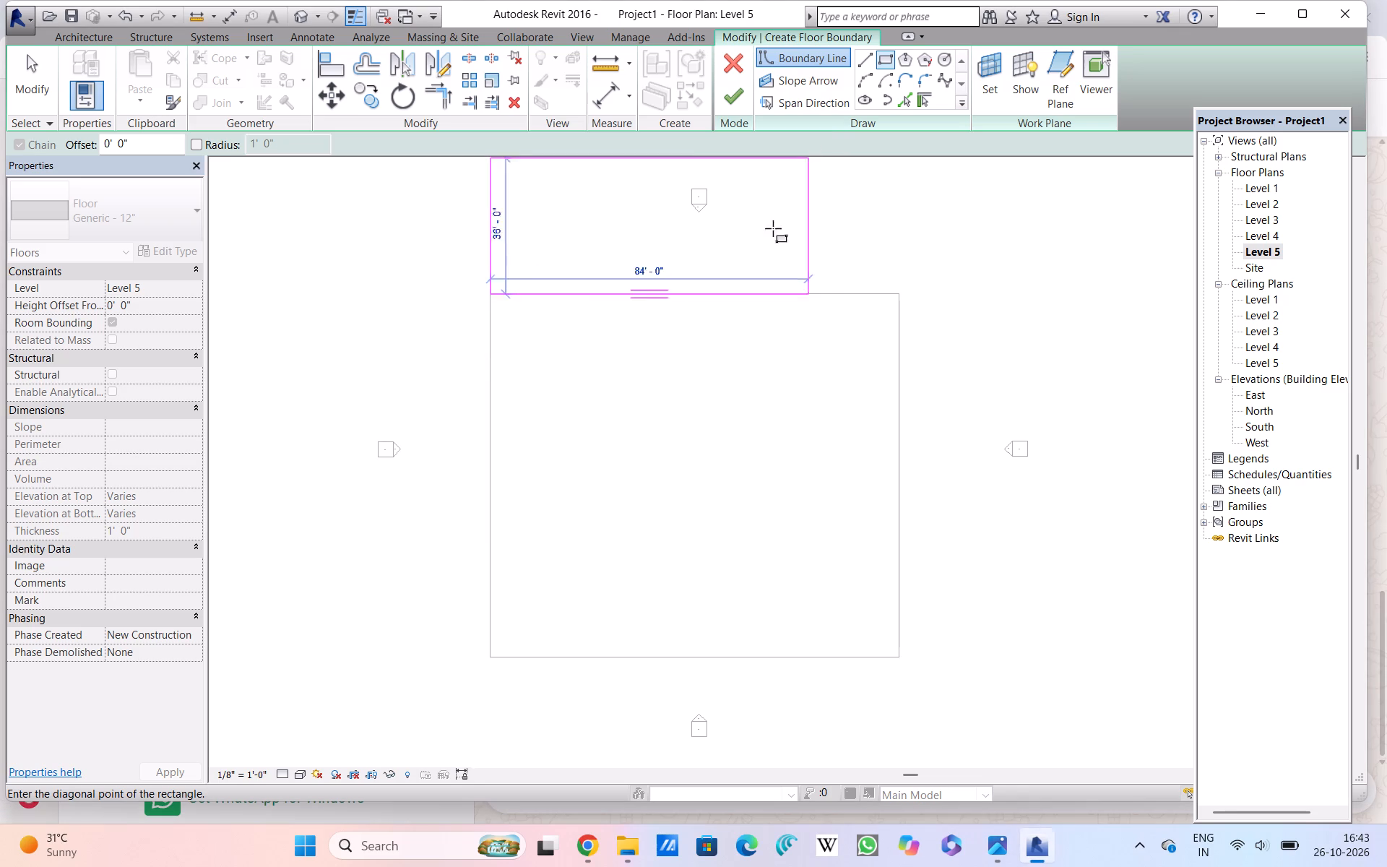
{"action": "left_click", "coordinate": [896, 660]}
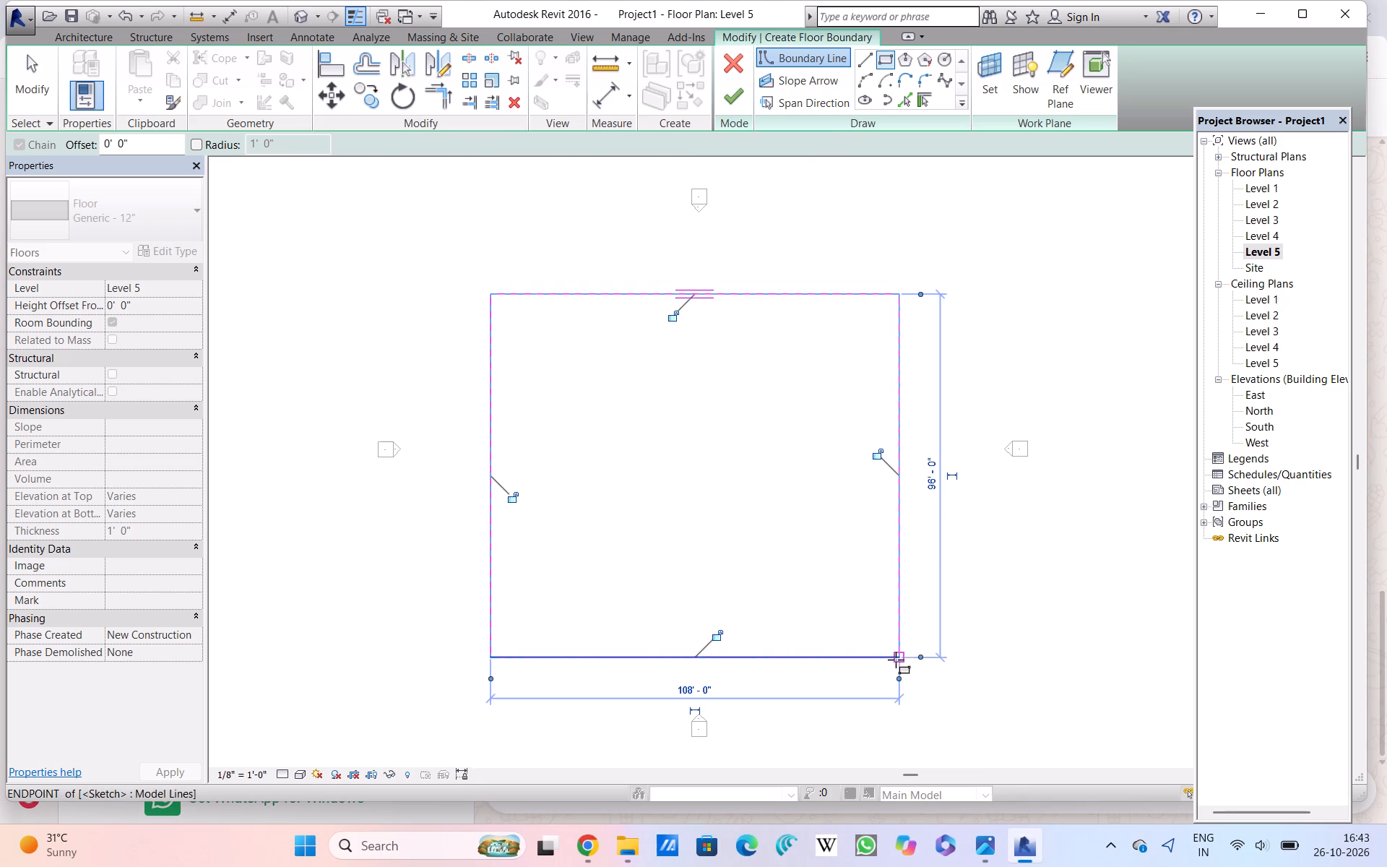
{"action": "left_click", "coordinate": [718, 100]}
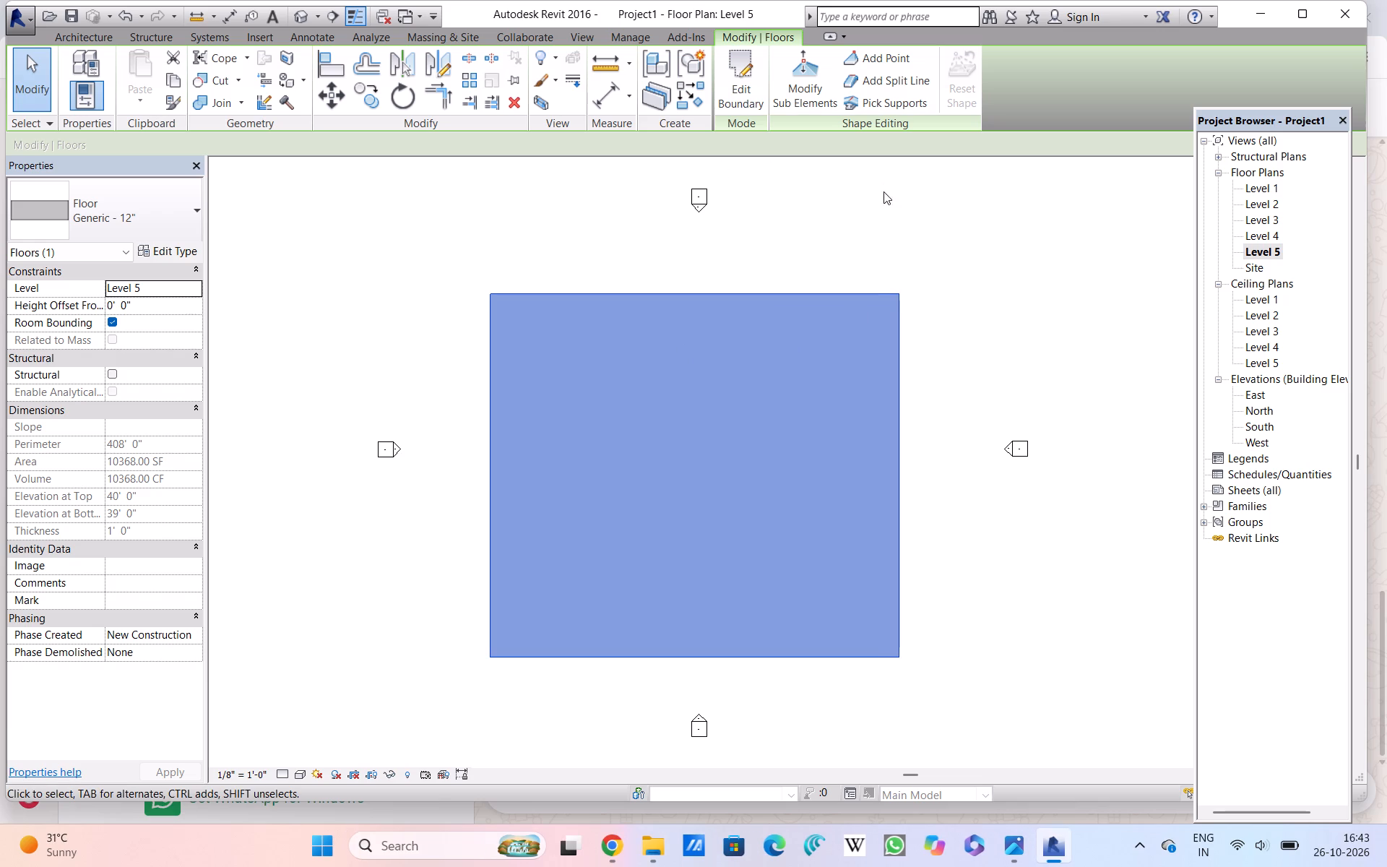
{"action": "left_click", "coordinate": [877, 232]}
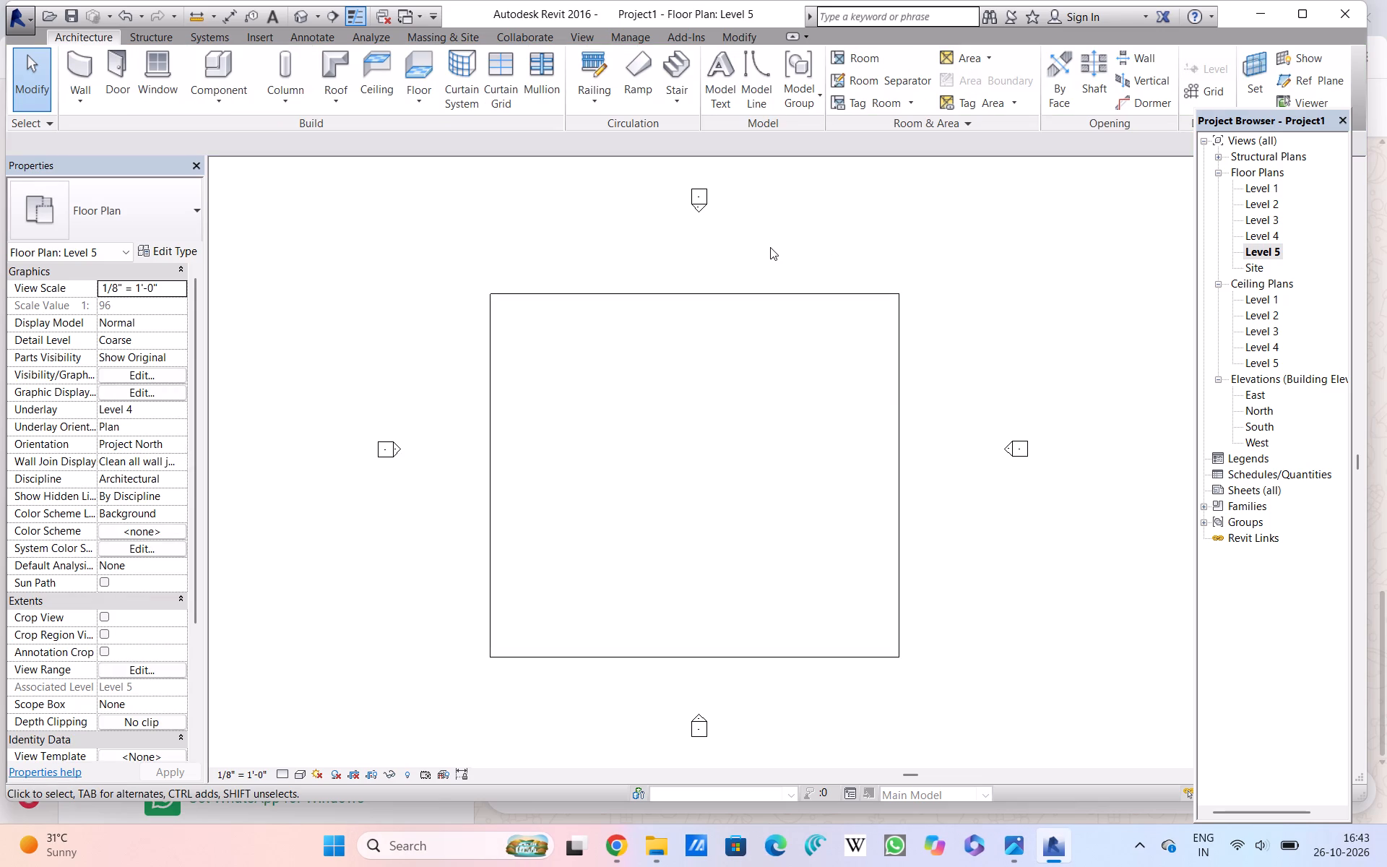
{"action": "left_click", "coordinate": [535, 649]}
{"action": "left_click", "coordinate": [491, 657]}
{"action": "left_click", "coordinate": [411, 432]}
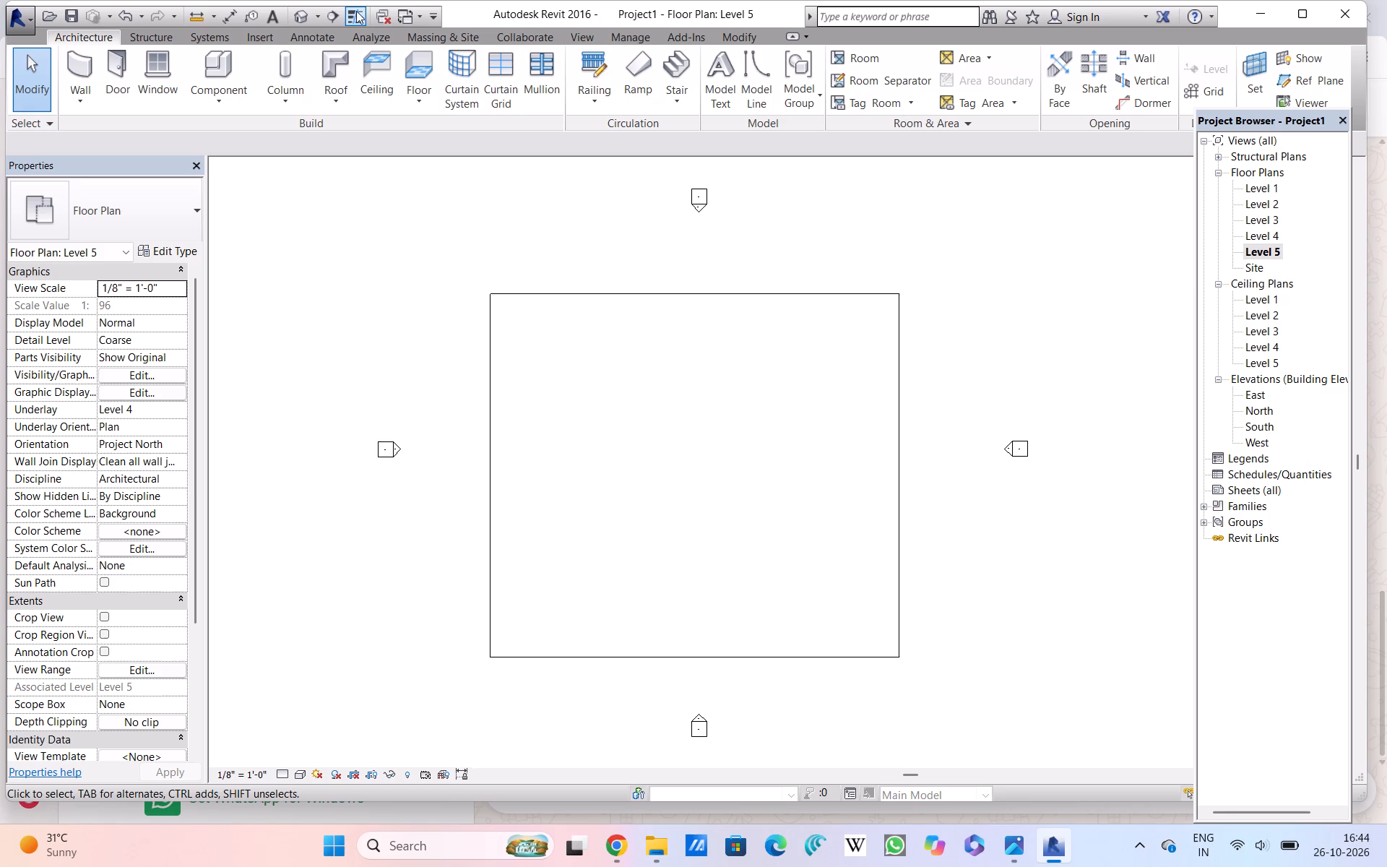
Open the default 3D view to examine the stacked floor slabs.
{"action": "double_click", "coordinate": [296, 7]}
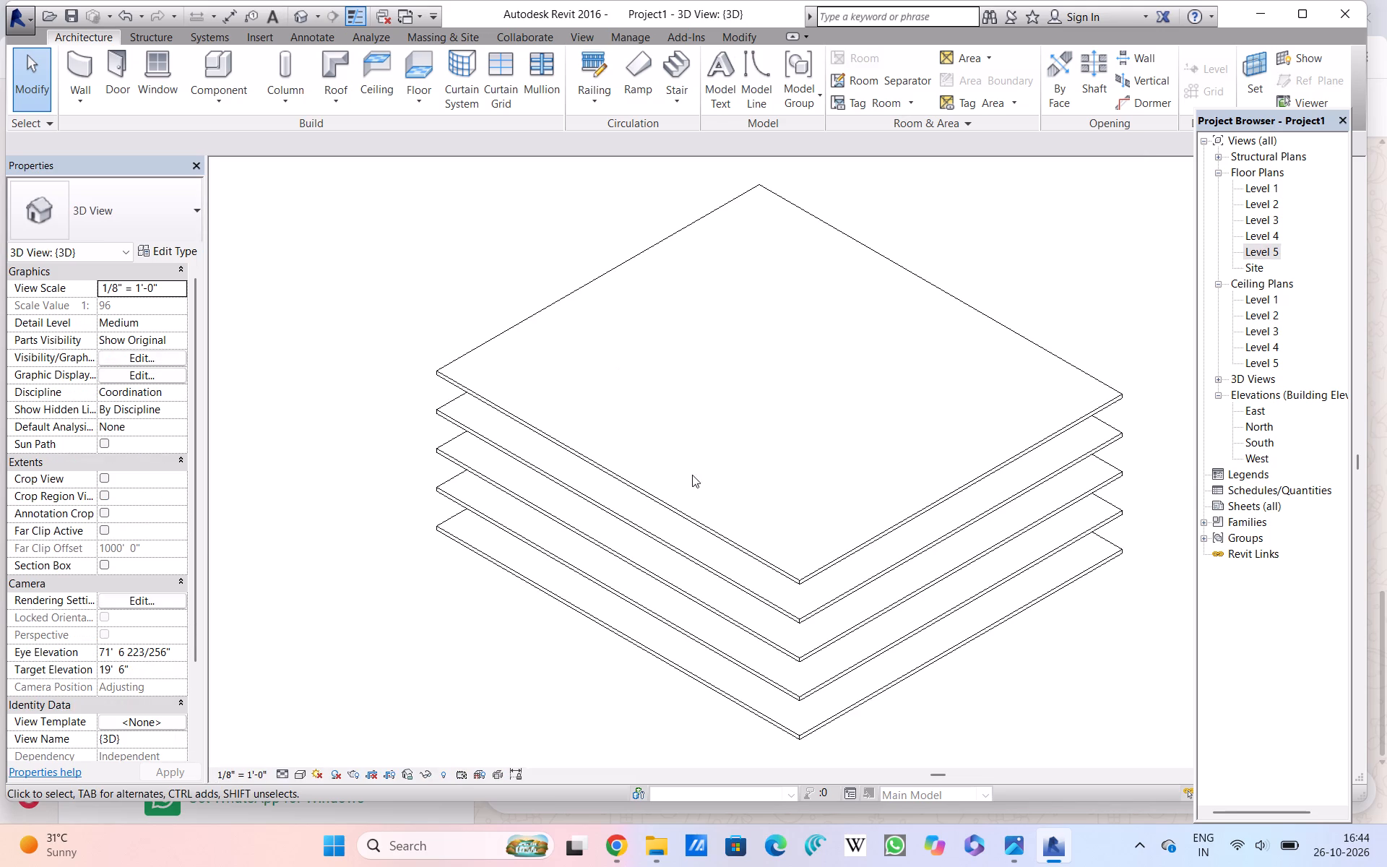
Draw a 108' by 96' rectangle of Generic - 8" walls on the Level 1 floor plan, corner to corner along the floor edges.
{"action": "double_click", "coordinate": [1267, 186]}
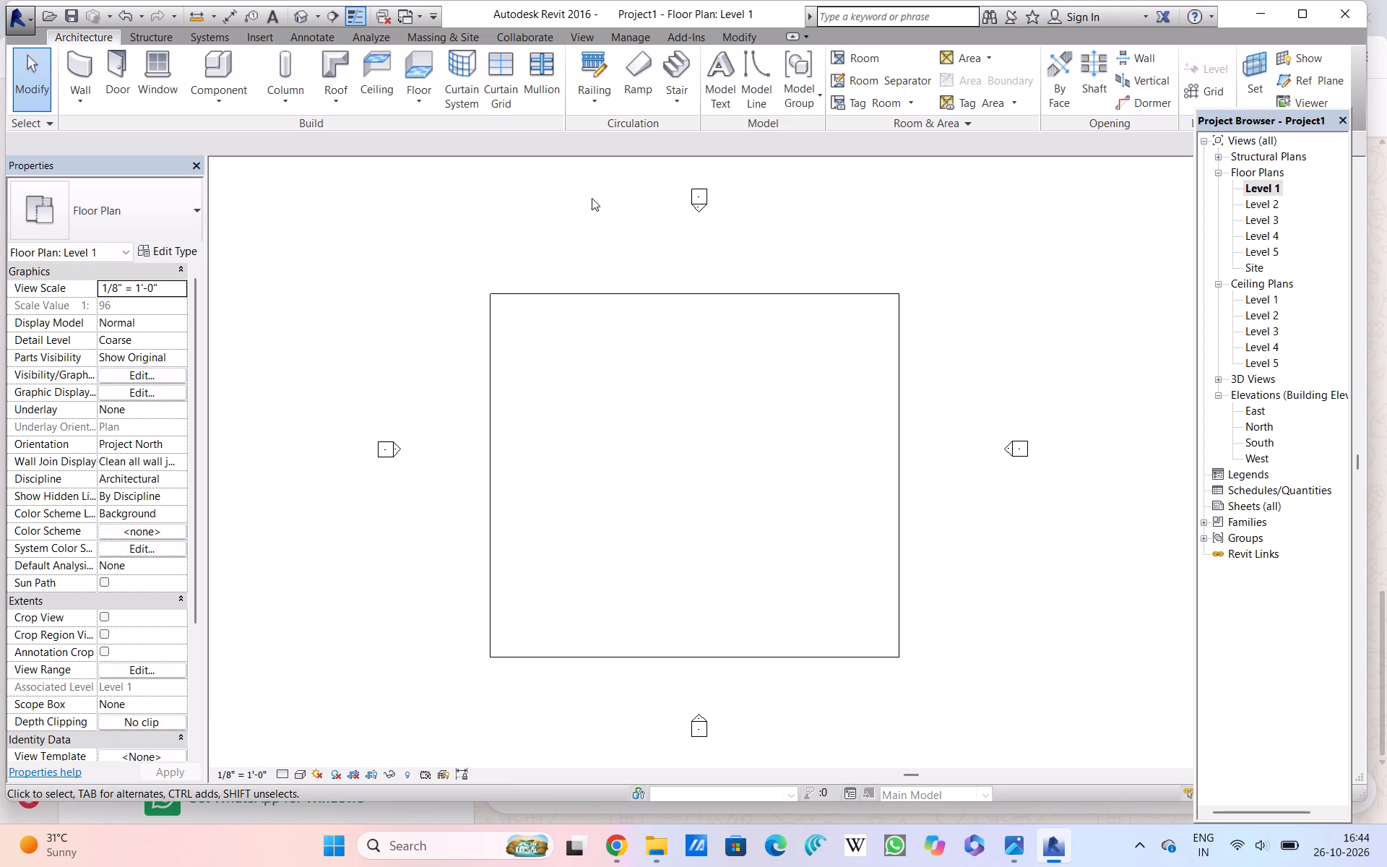
{"action": "left_click", "coordinate": [74, 70]}
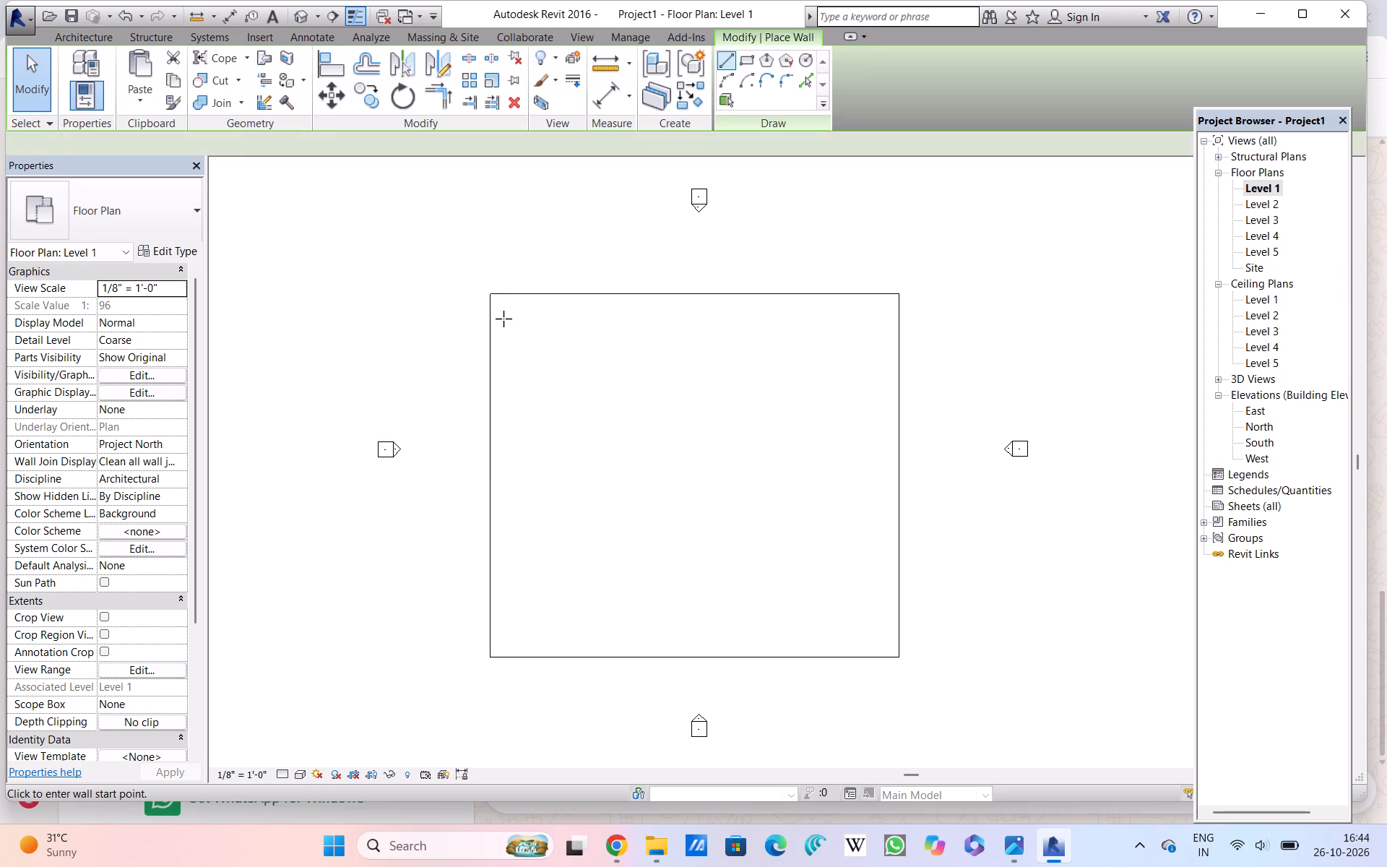
{"action": "left_click", "coordinate": [751, 53]}
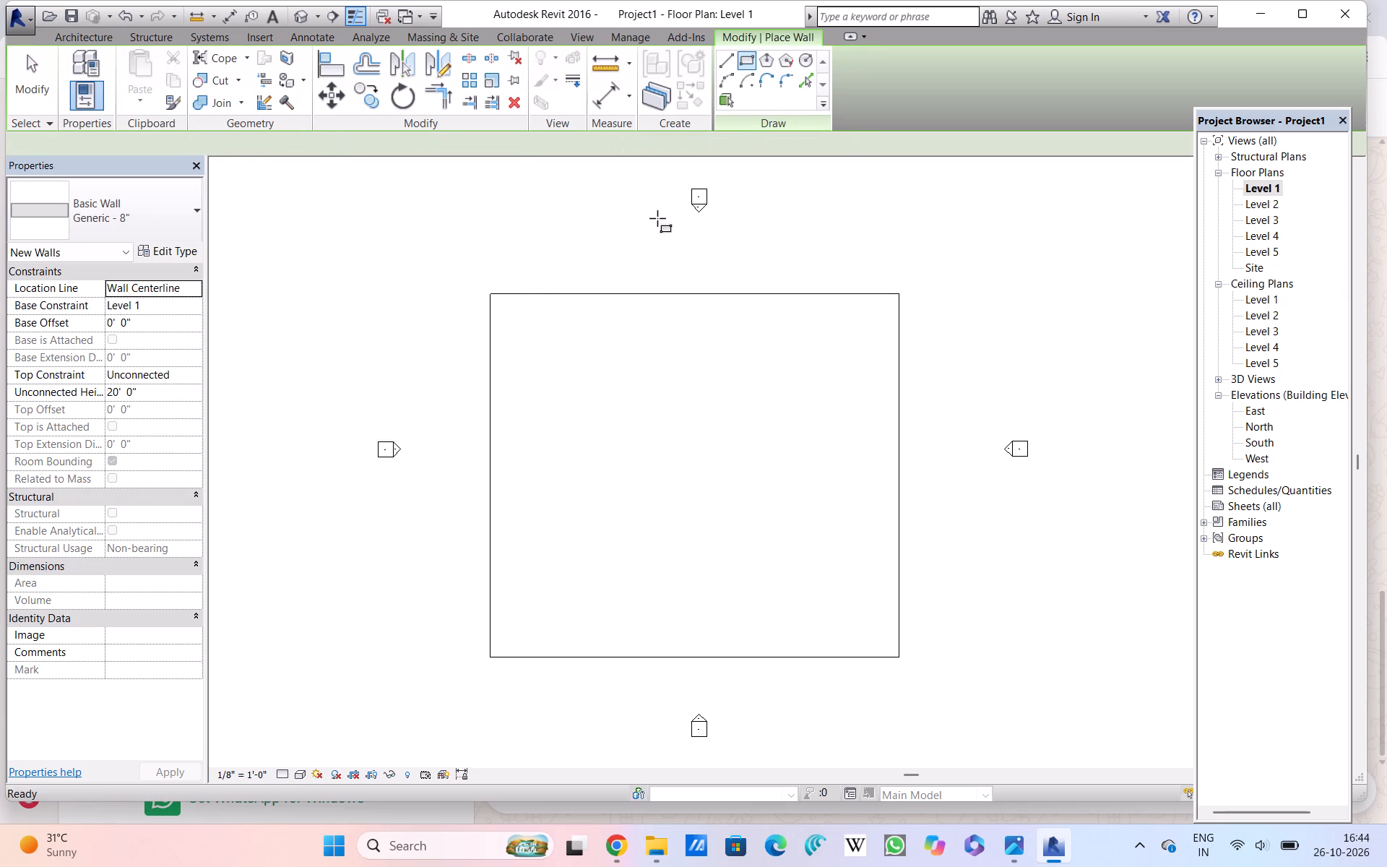
{"action": "left_click", "coordinate": [489, 296]}
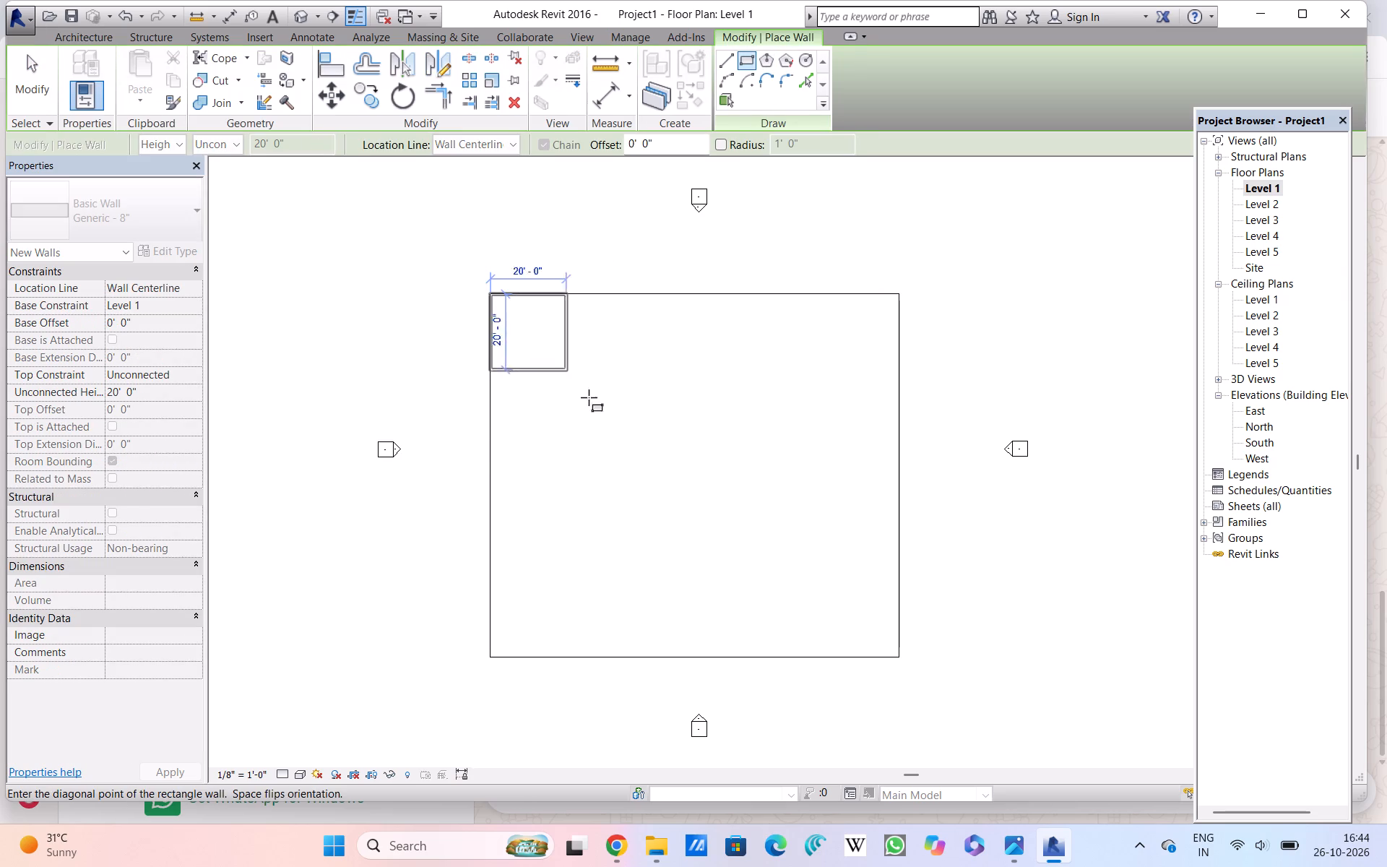
{"action": "left_click", "coordinate": [899, 650]}
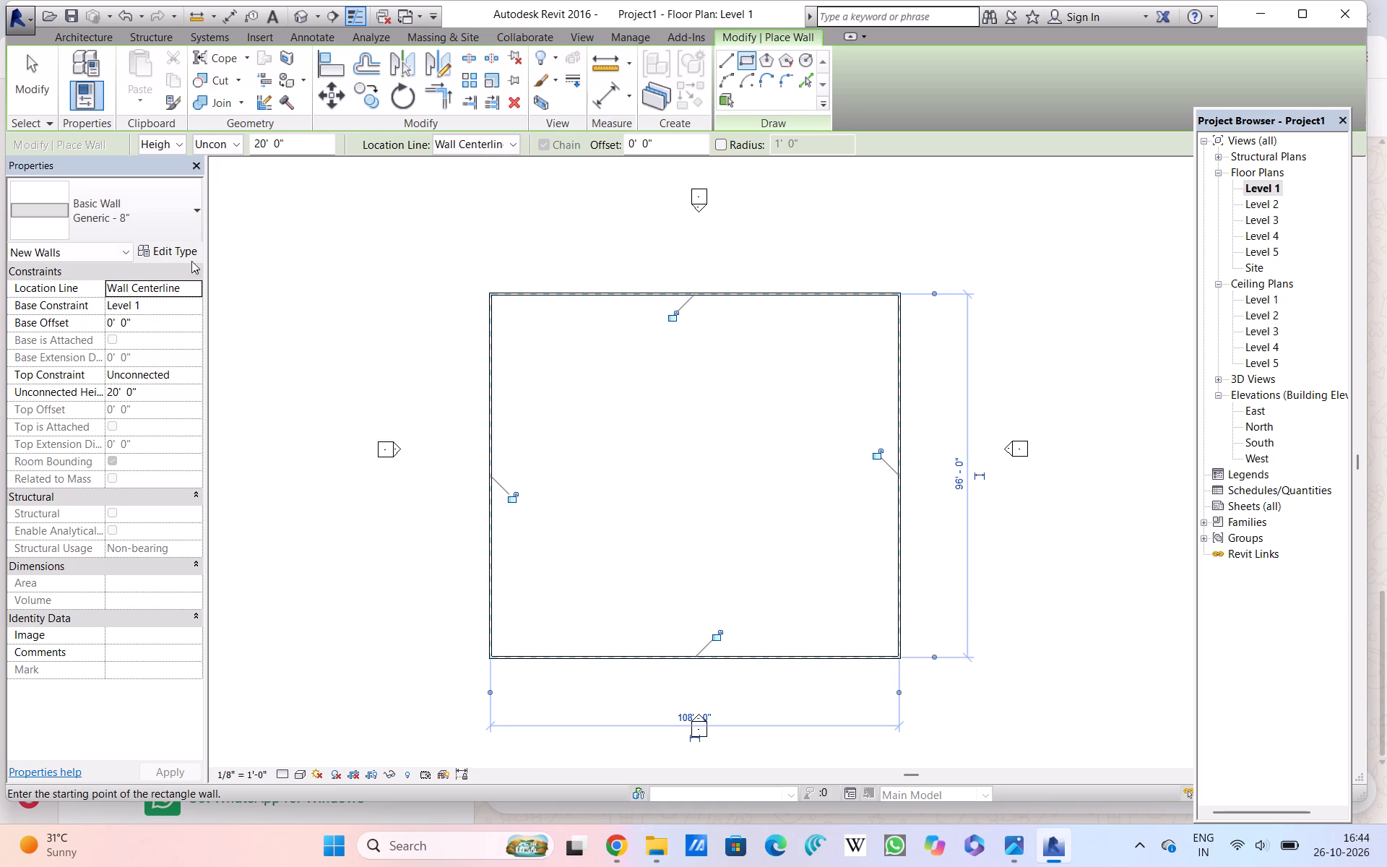
Set the structure layer thickness of the Generic - 8" basic wall type to 9".
{"action": "left_click", "coordinate": [170, 243]}
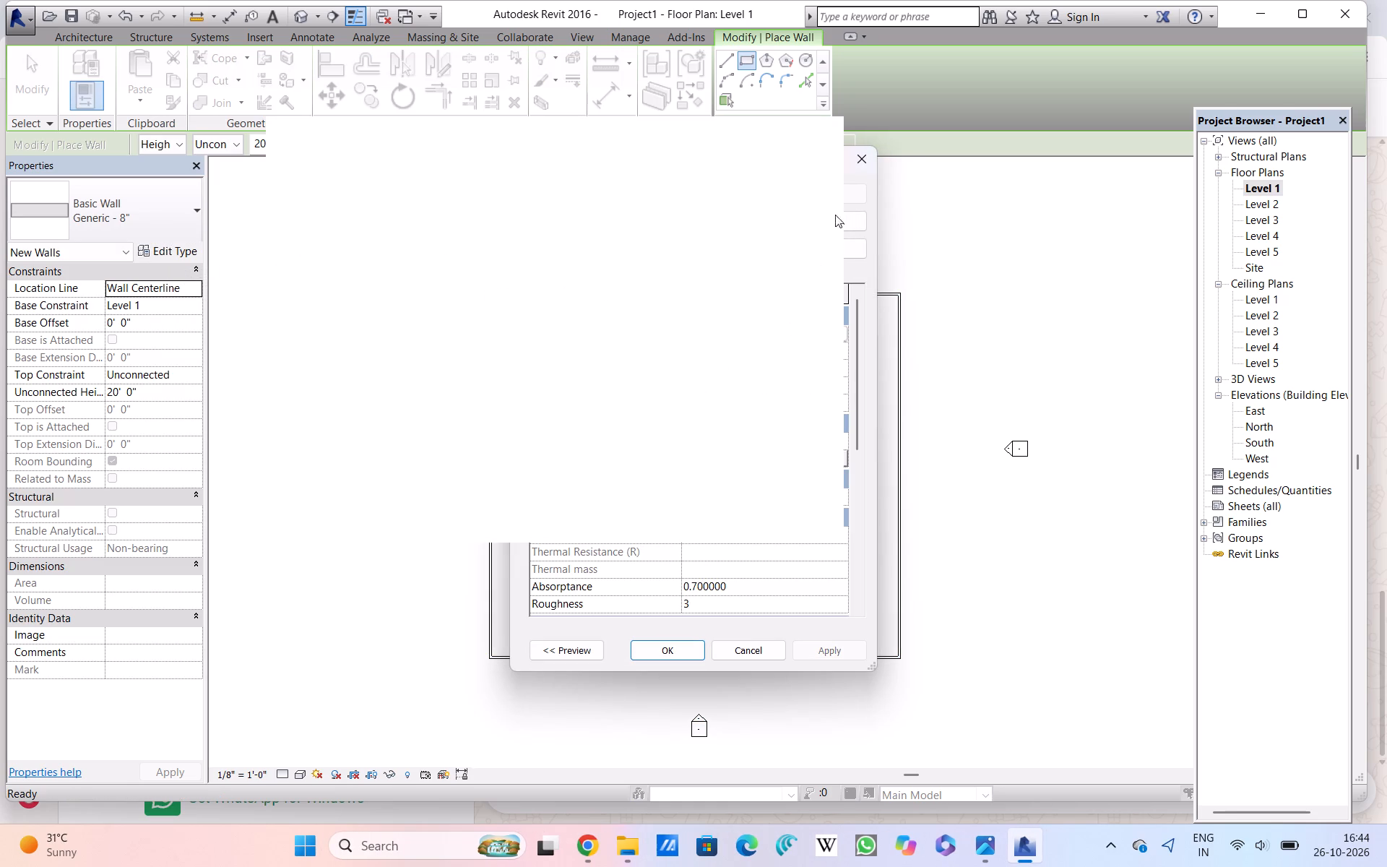
{"action": "left_click", "coordinate": [817, 139]}
{"action": "left_click", "coordinate": [817, 139]}
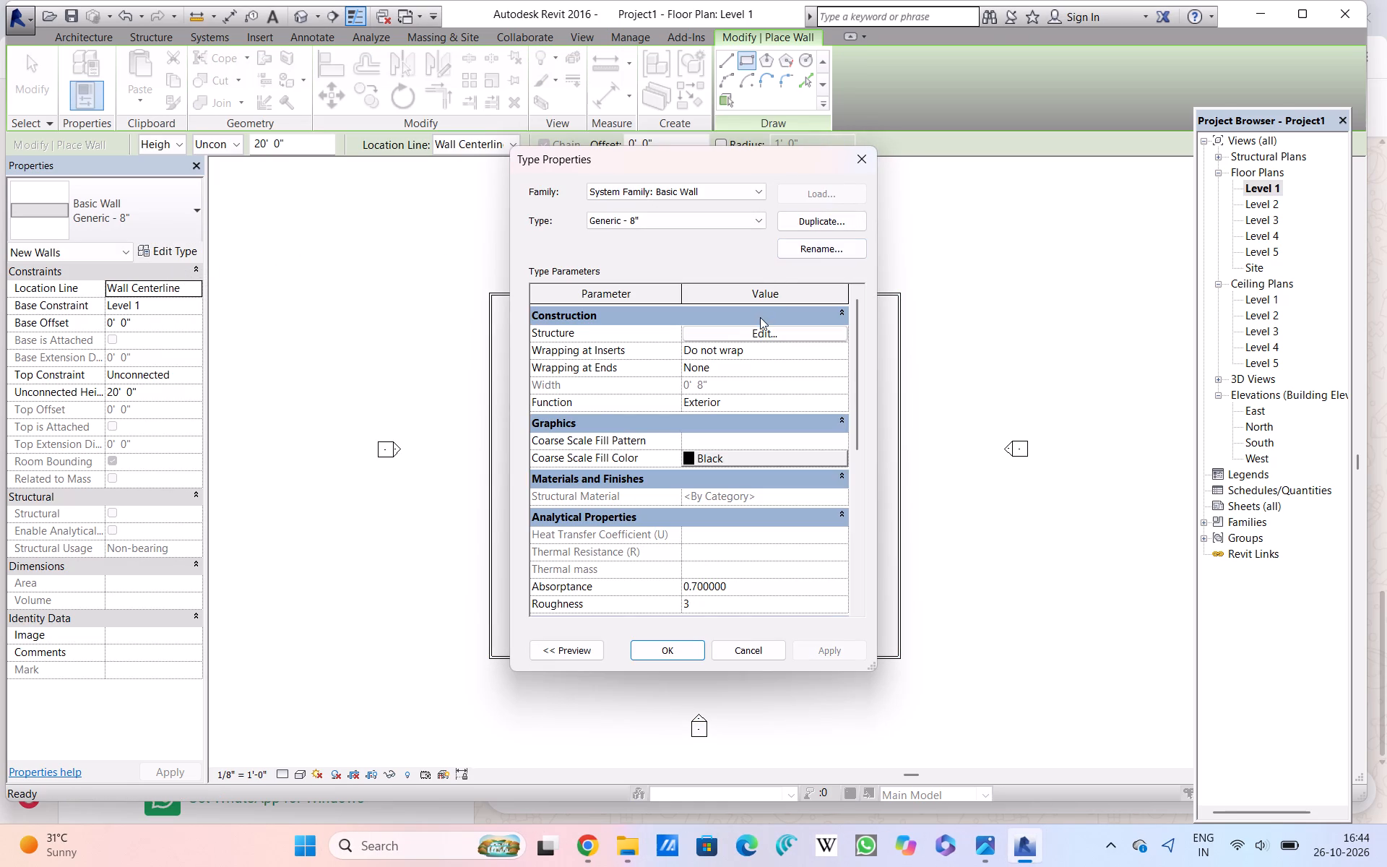
{"action": "left_click", "coordinate": [764, 329]}
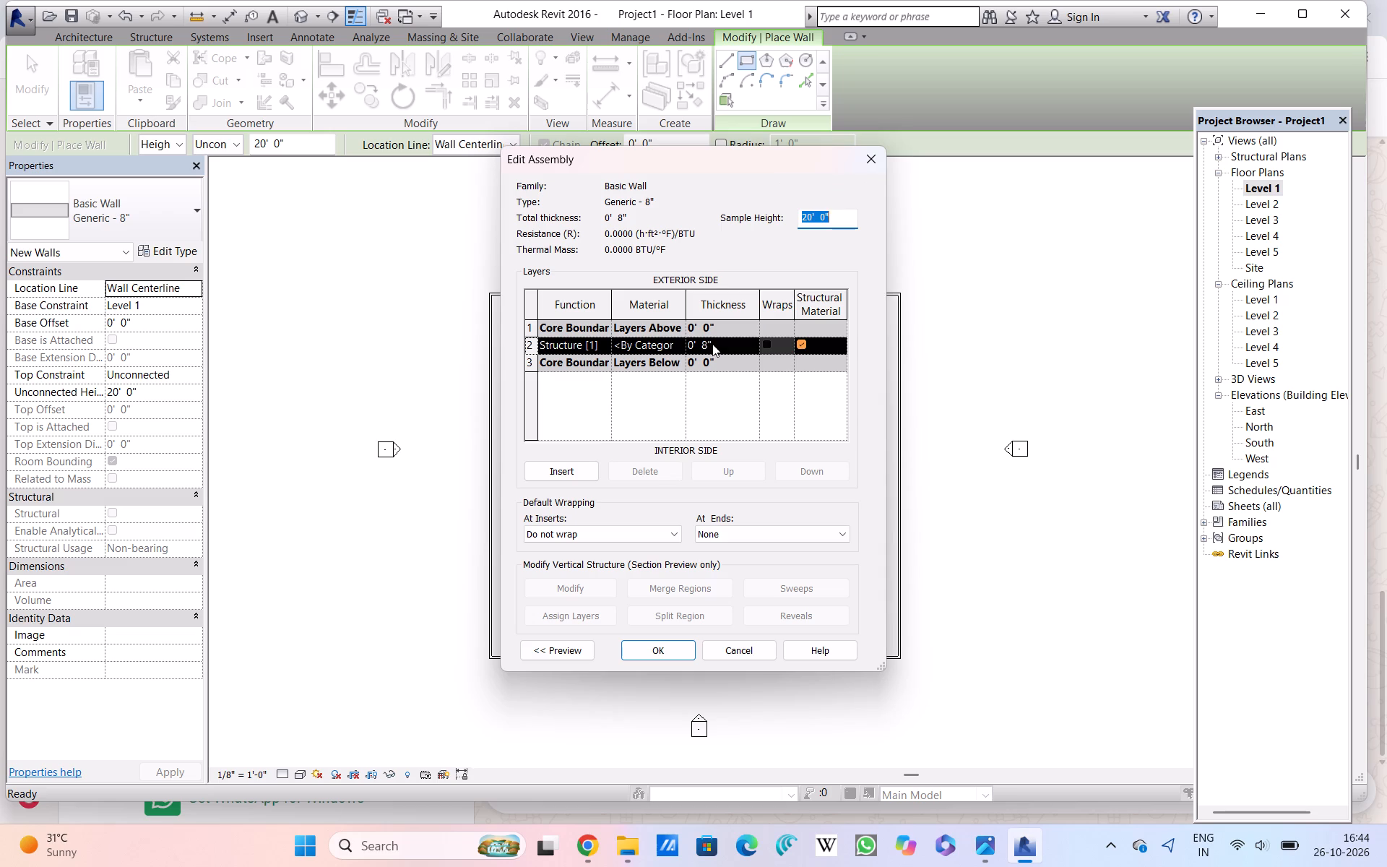
{"action": "double_click", "coordinate": [712, 344]}
{"action": "left_click_drag", "start_coordinate": [712, 344], "coordinate": [679, 348]}
{"action": "key", "text": "BackSpace"}
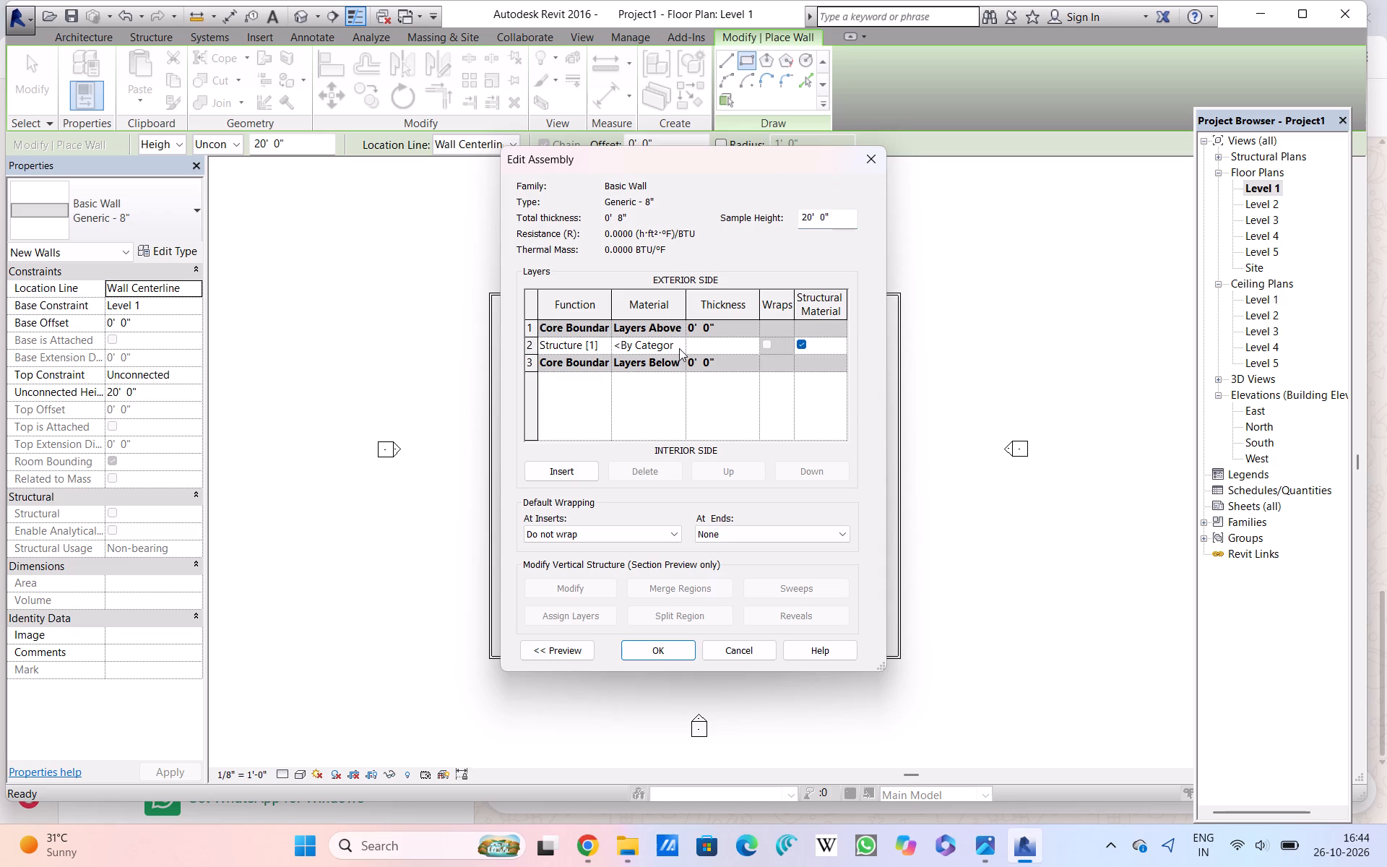
{"action": "key", "text": "9"}
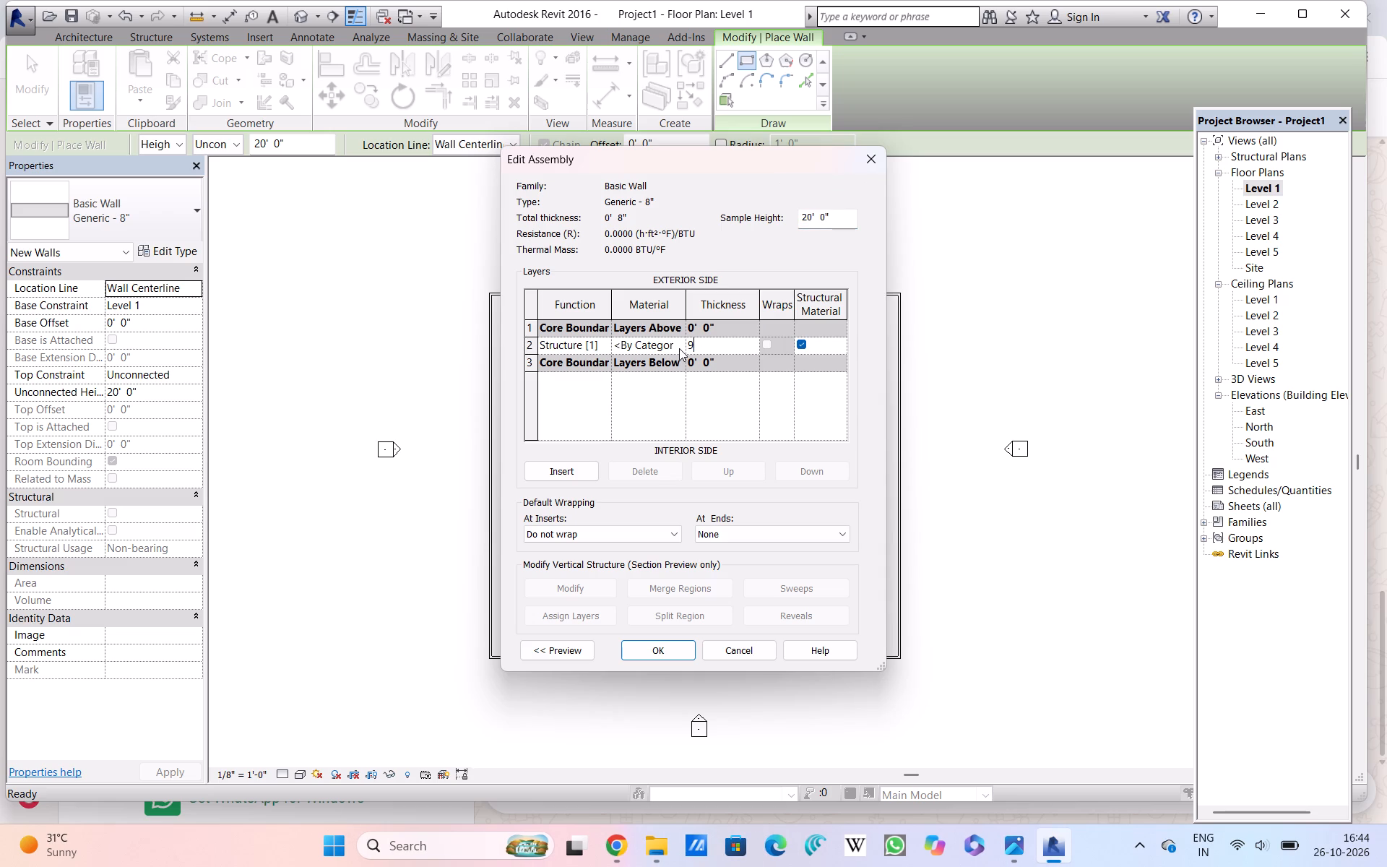
{"action": "key", "text": "shift+quotedbl"}
{"action": "key", "text": "Return"}
{"action": "double_click", "coordinate": [641, 652]}
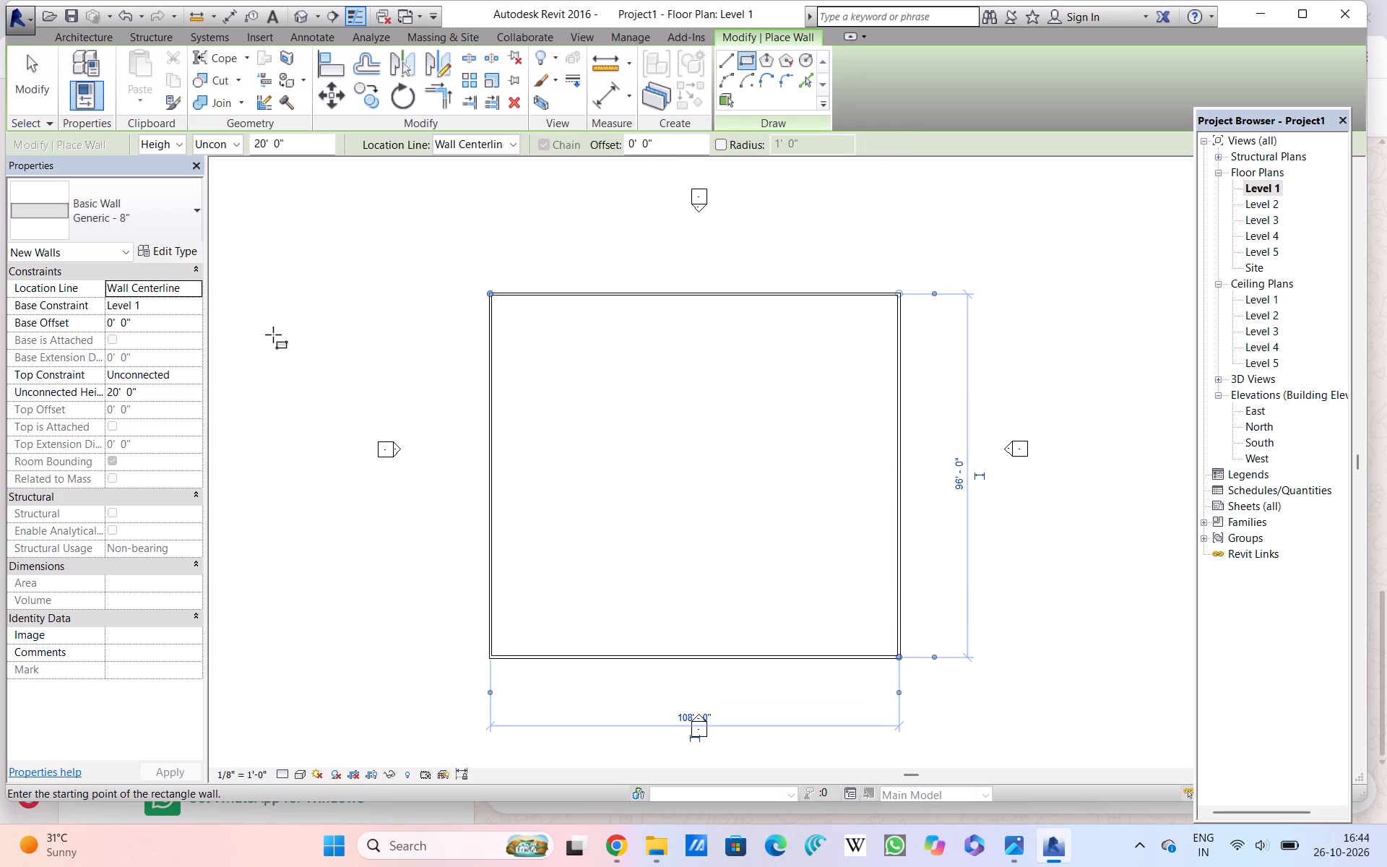
Set the unconnected height for new walls to 50' and leave the Wall command without drawing another rectangle.
{"action": "left_click", "coordinate": [157, 394]}
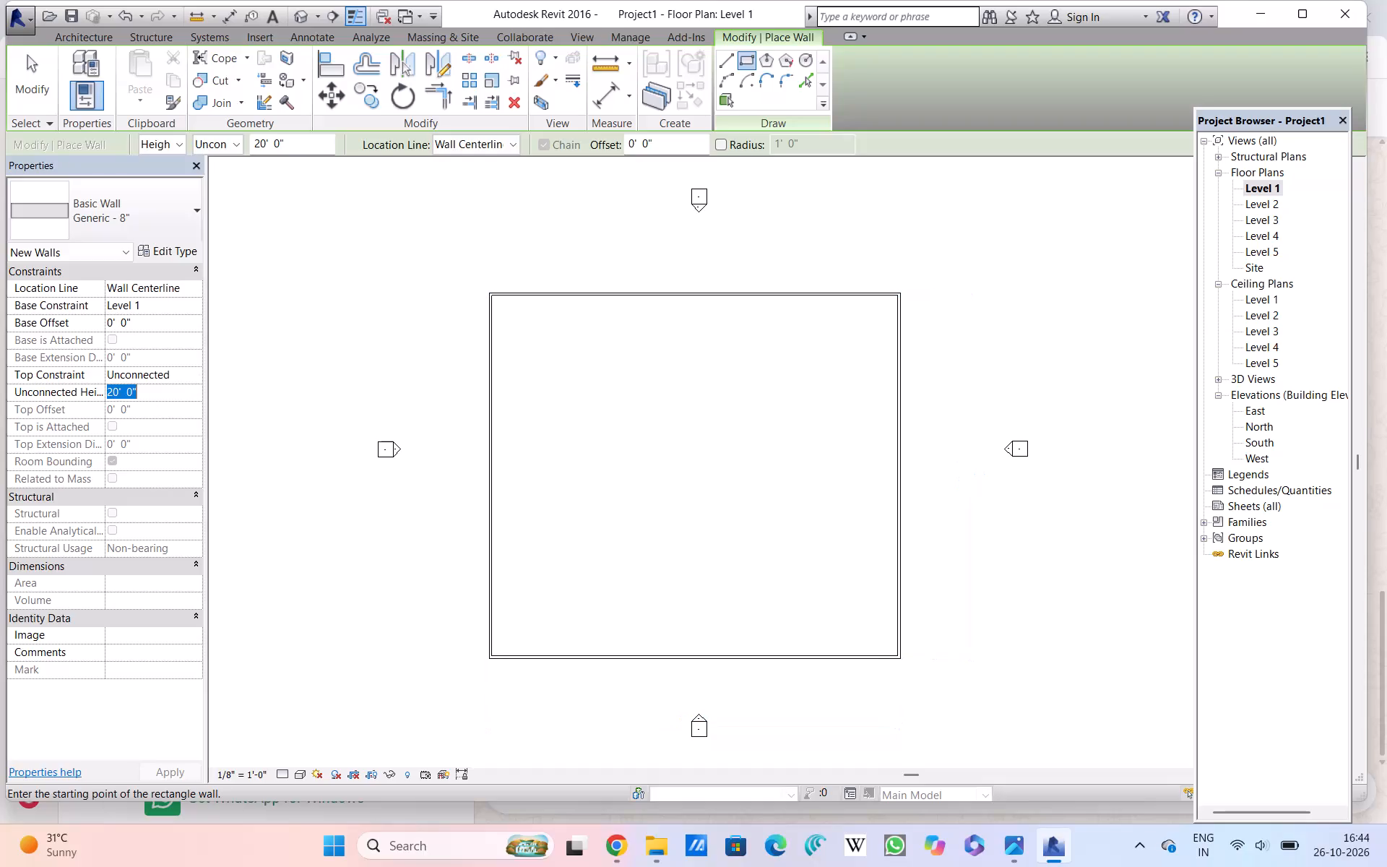
{"action": "key", "text": "BackSpace"}
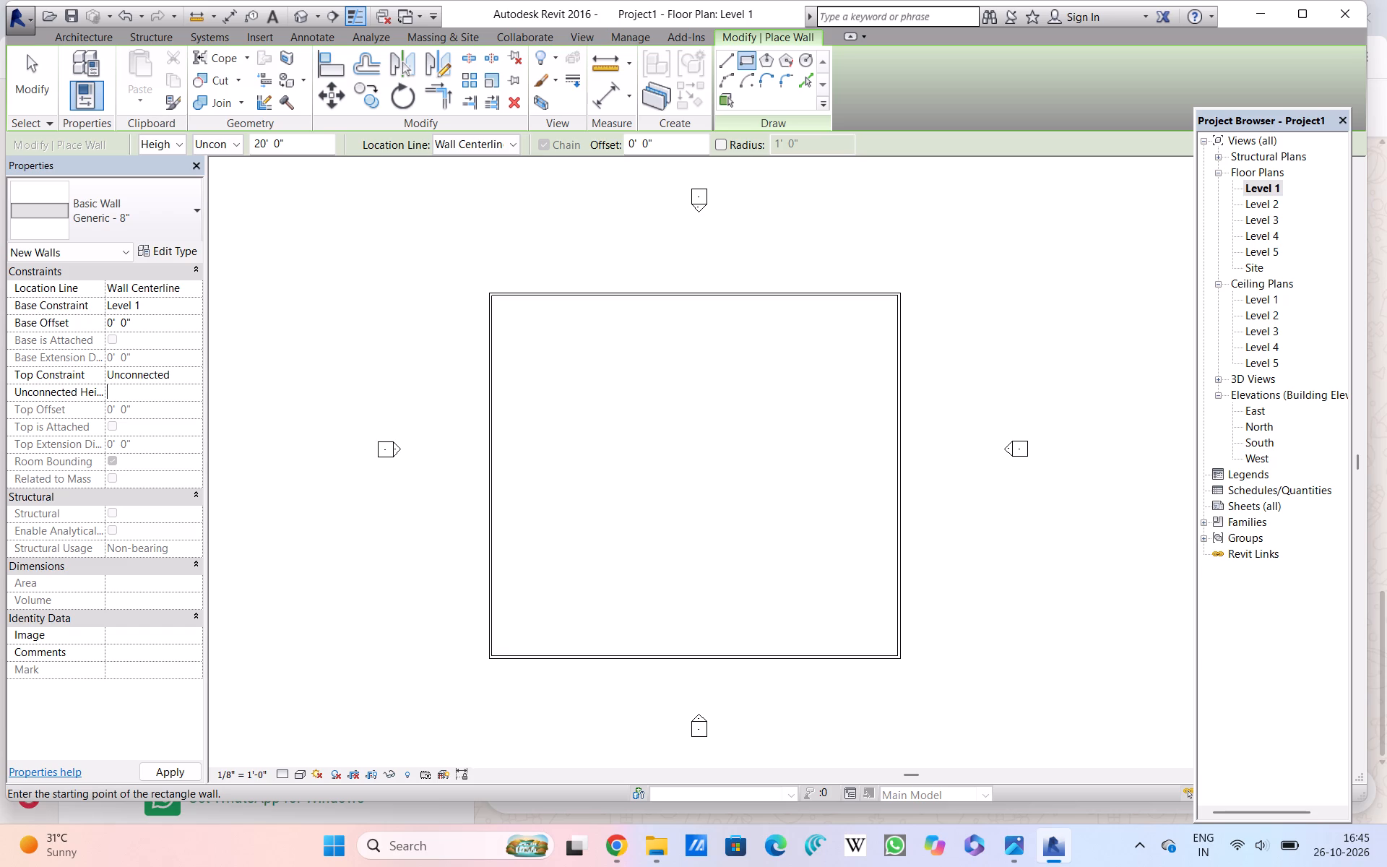
{"action": "key", "text": "5"}
{"action": "key", "text": "9"}
{"action": "key", "text": "BackSpace"}
{"action": "key", "text": "0"}
{"action": "key", "text": "apostrophe"}
{"action": "key", "text": "Return"}
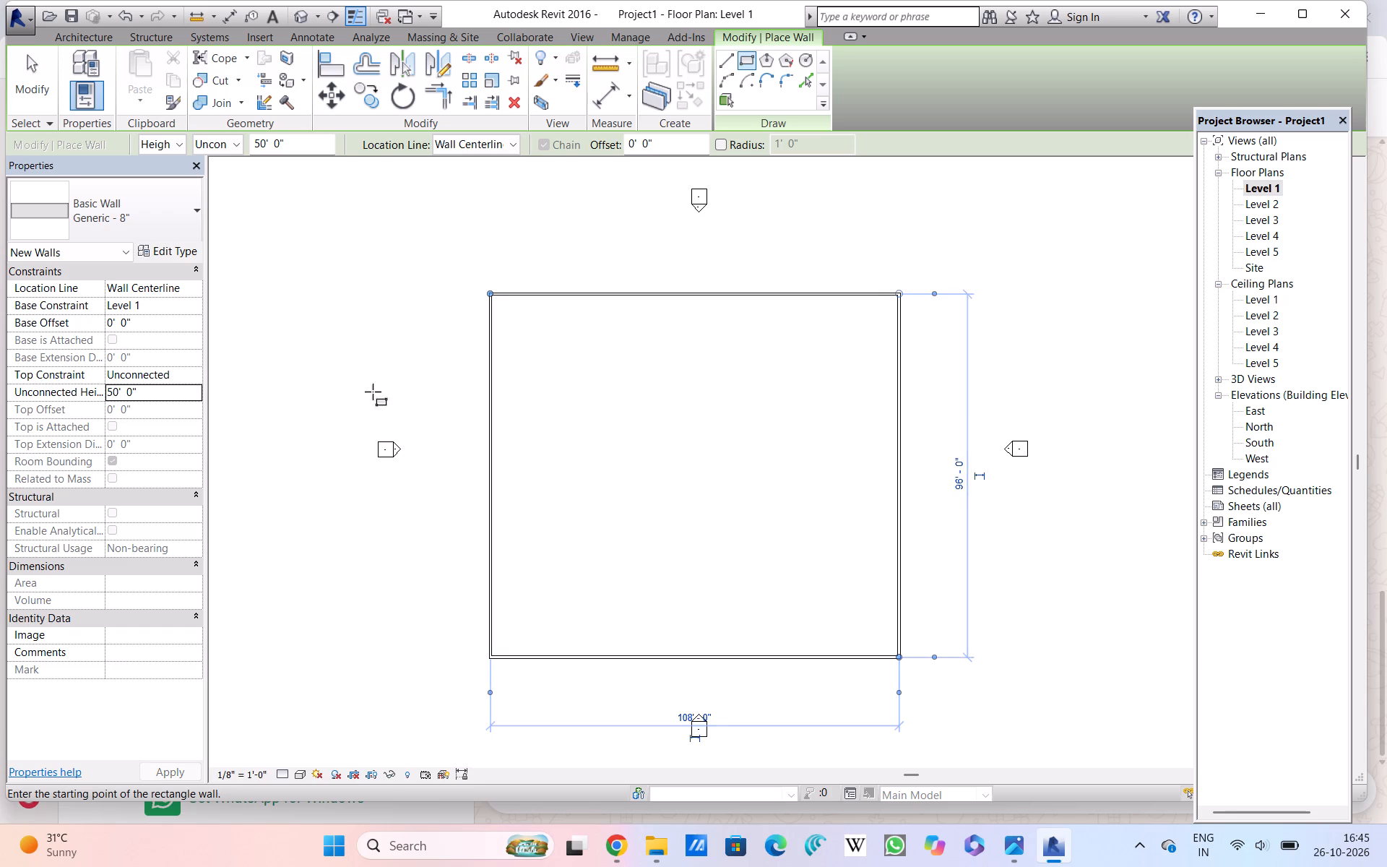
{"action": "left_click", "coordinate": [365, 366]}
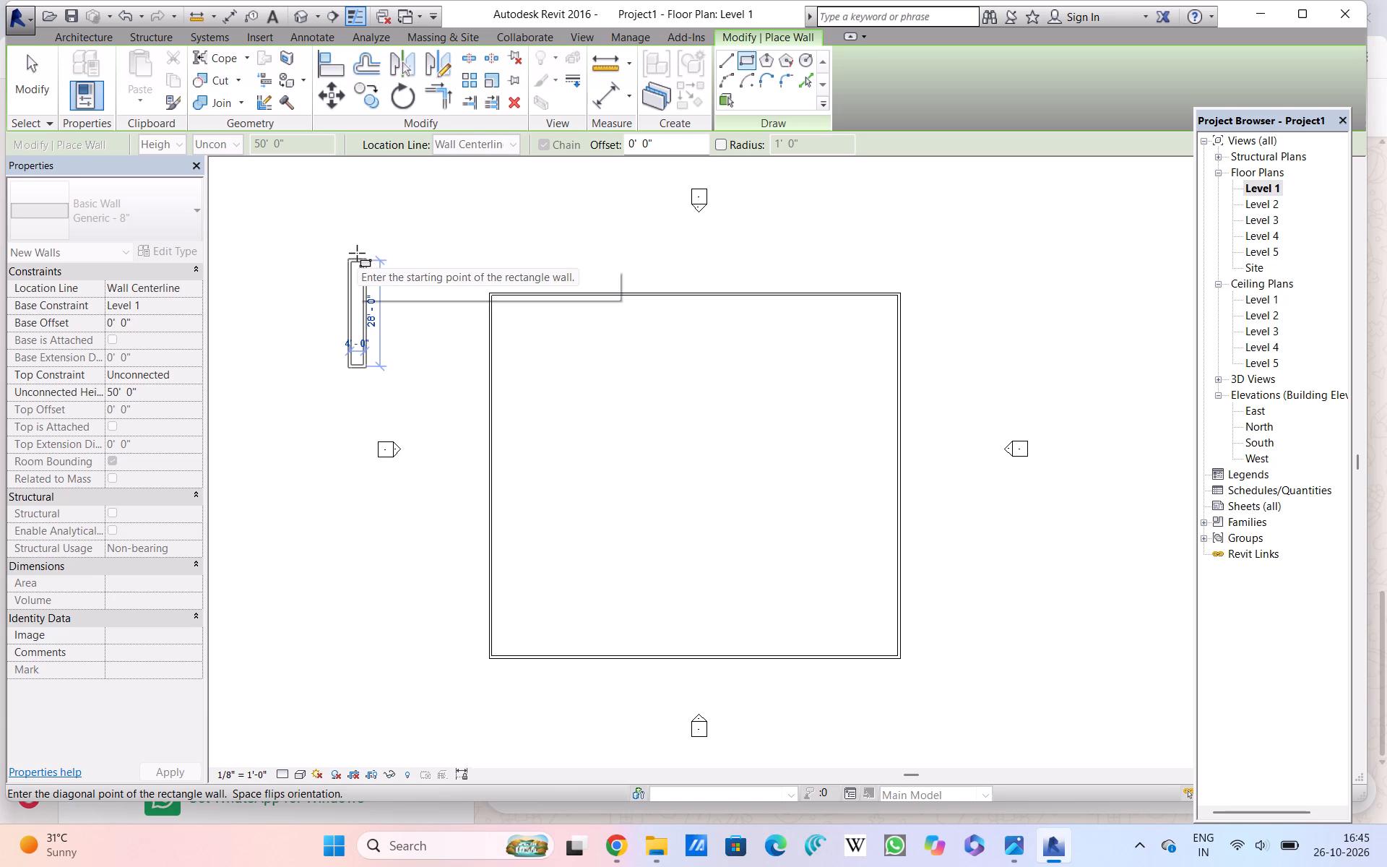
{"action": "key", "text": "Escape"}
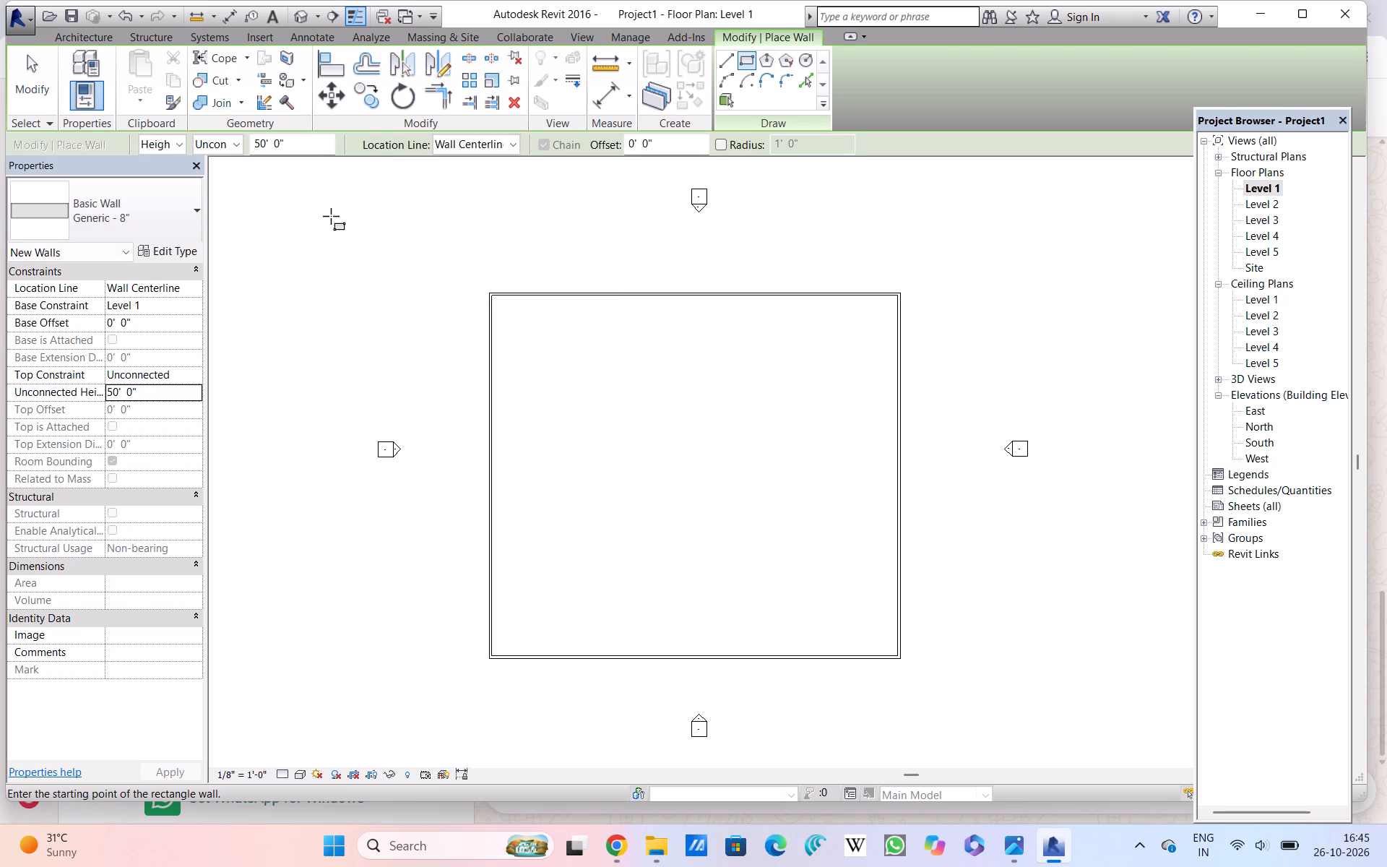
{"action": "key", "text": "Escape"}
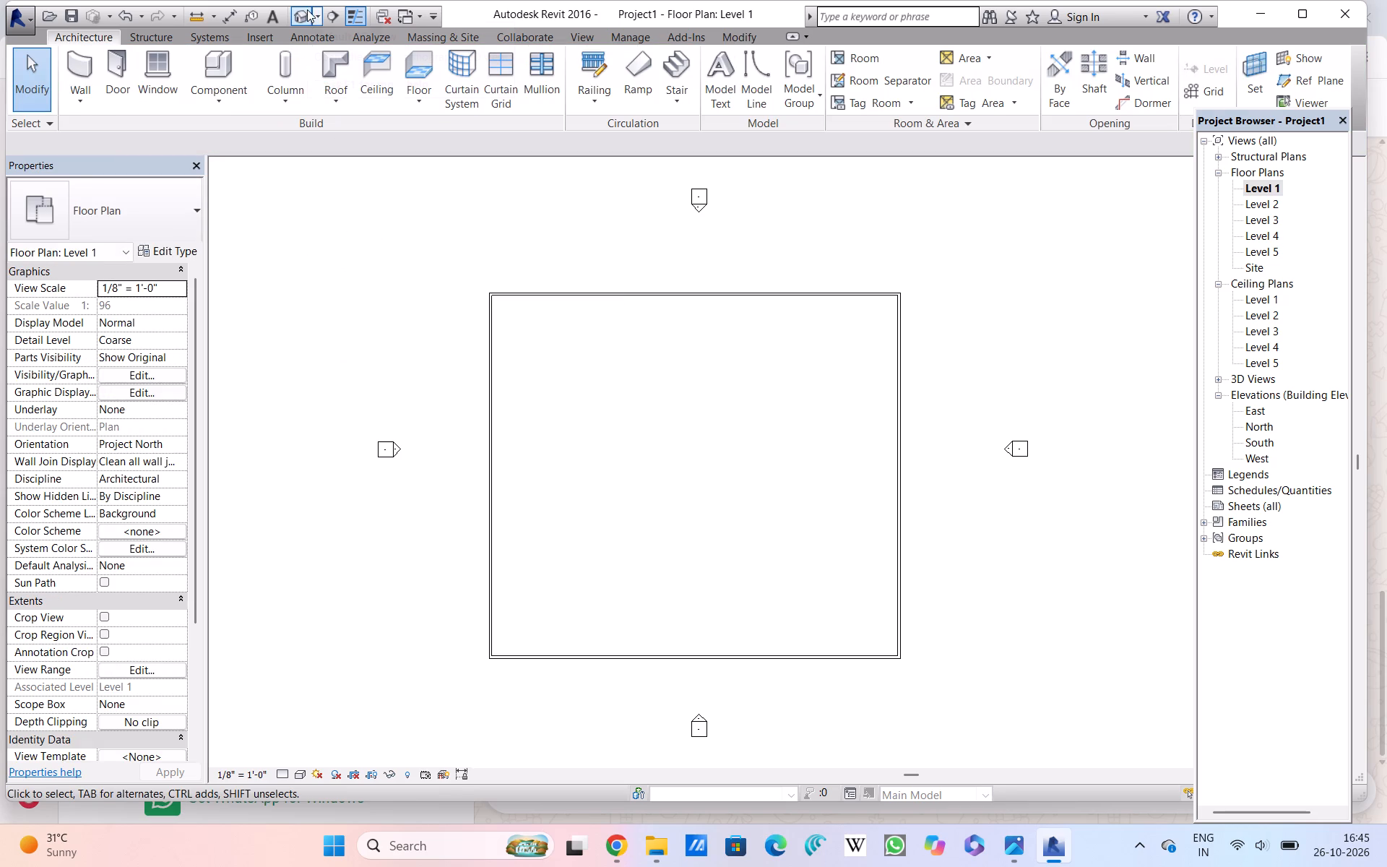
In the default 3D view, set the unconnected height of all four Generic - 8" exterior walls to 50'.
{"action": "left_click", "coordinate": [303, 11]}
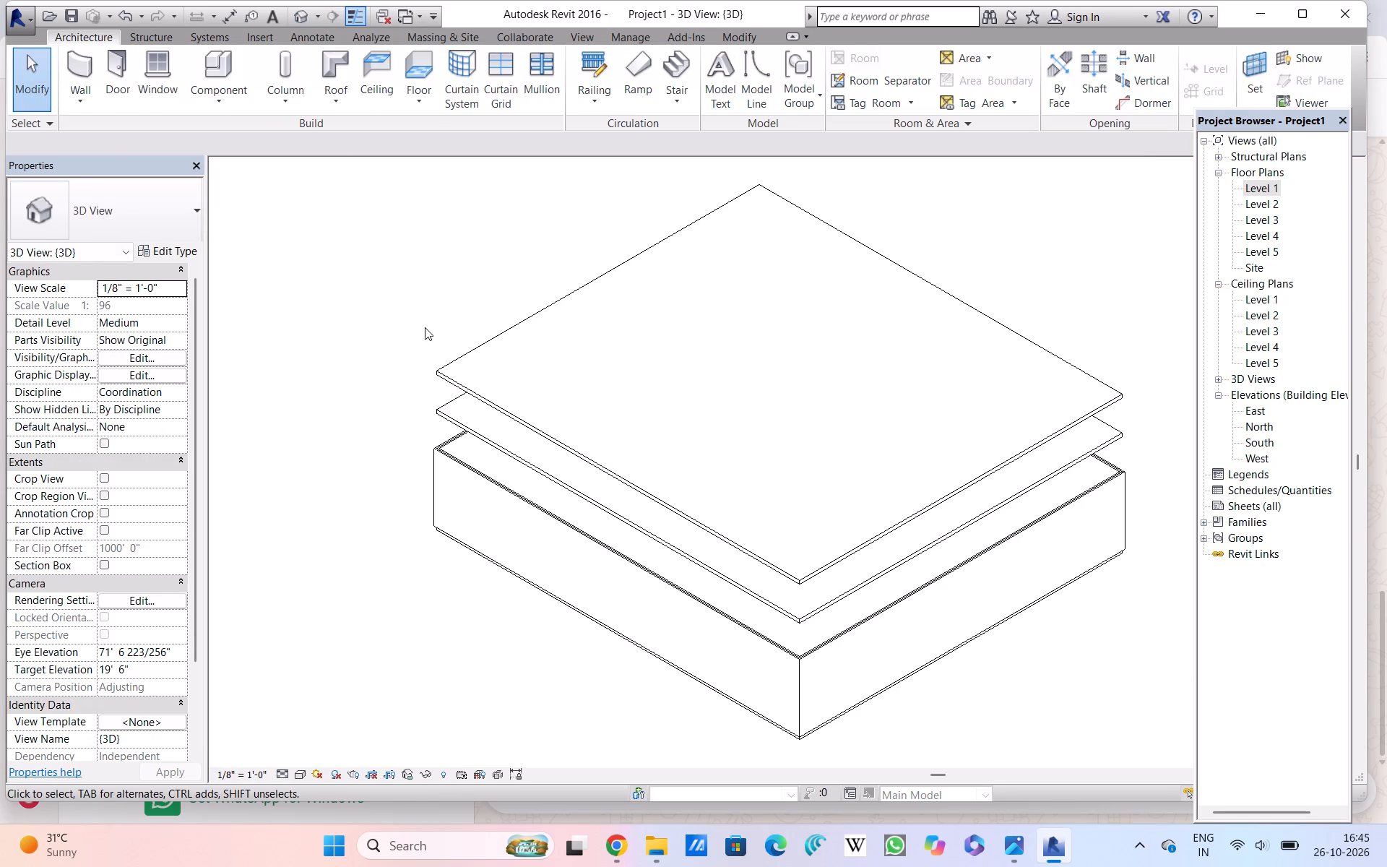
{"action": "left_click", "coordinate": [502, 491]}
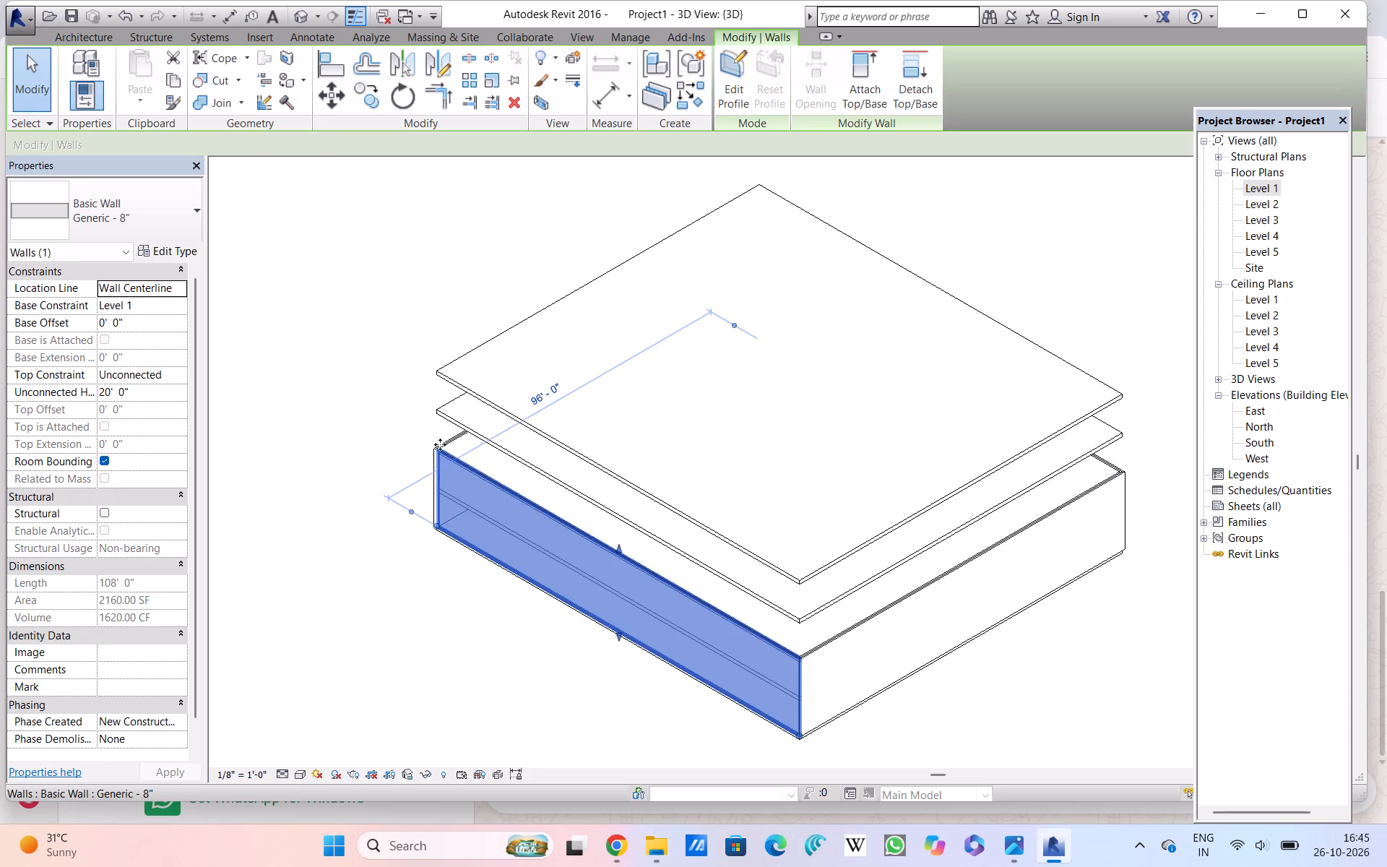
{"action": "left_click", "coordinate": [816, 654]}
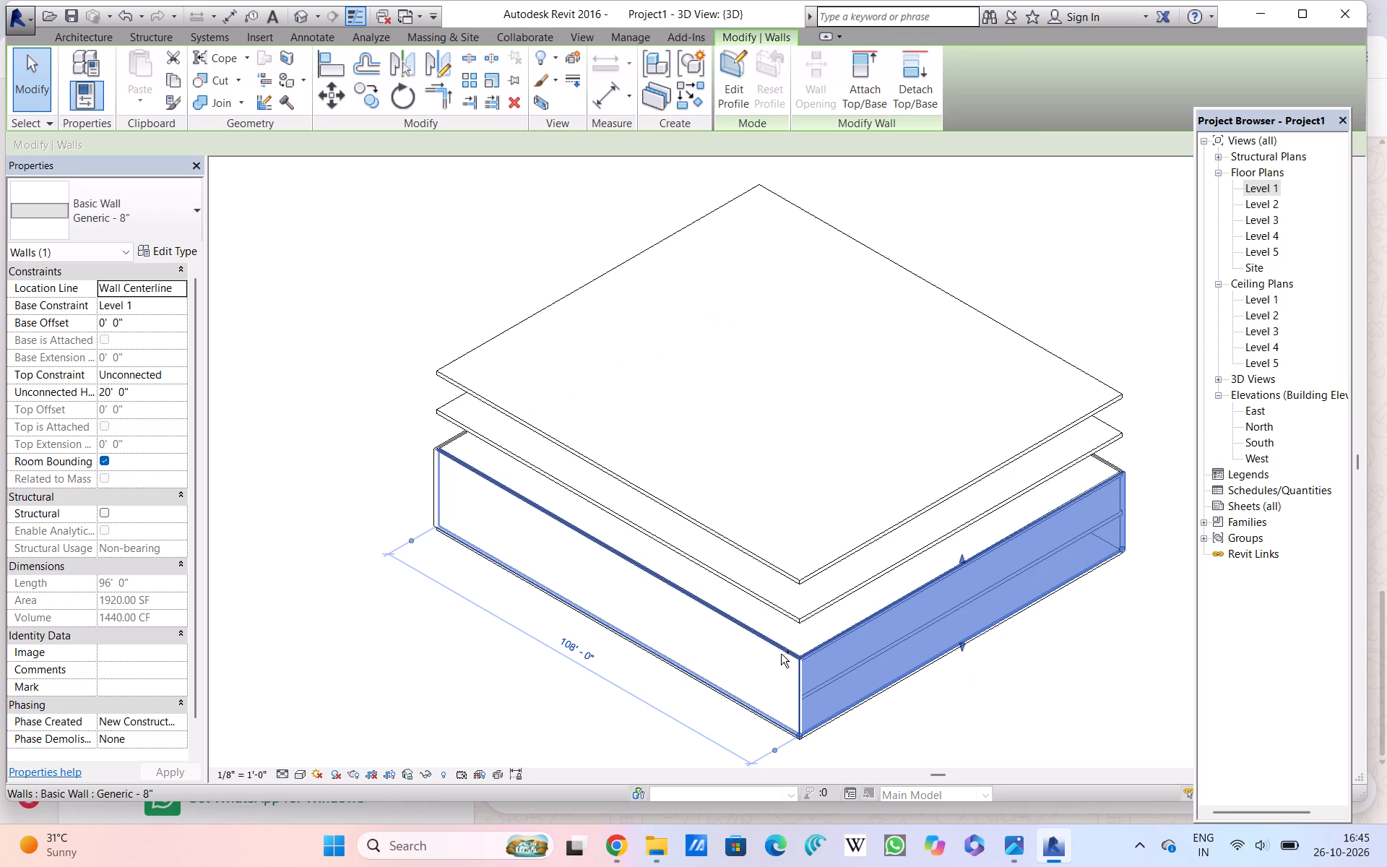
{"action": "left_click", "coordinate": [781, 654], "text": "ctrl"}
{"action": "middle_click_drag", "start_coordinate": [375, 401], "coordinate": [383, 413], "text": "ctrl"}
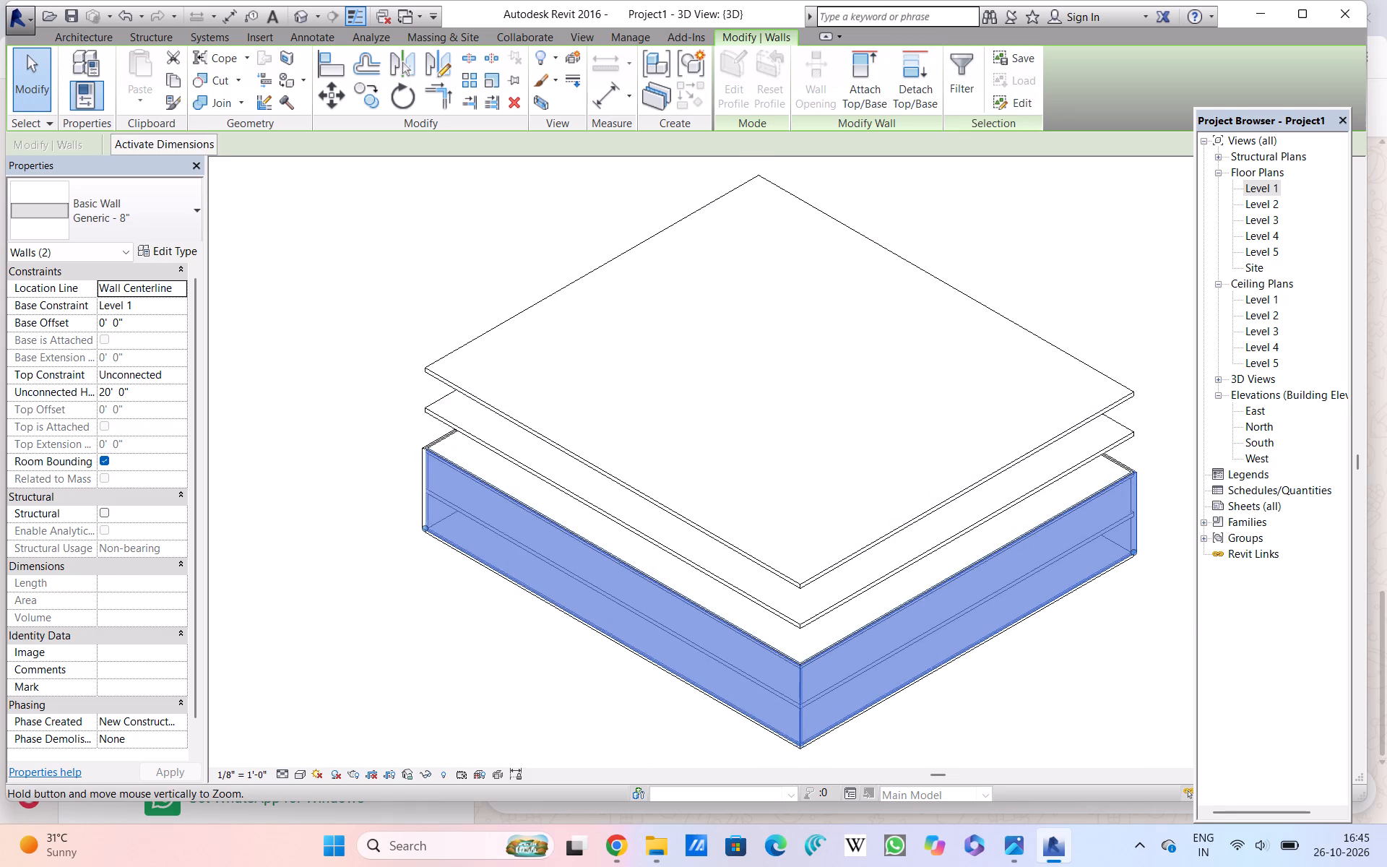
{"action": "middle_click_drag", "start_coordinate": [383, 413], "coordinate": [648, 501], "text": "ctrl"}
{"action": "scroll", "coordinate": [673, 441], "scroll_direction": "down", "scroll_amount": 8, "text": "ctrl"}
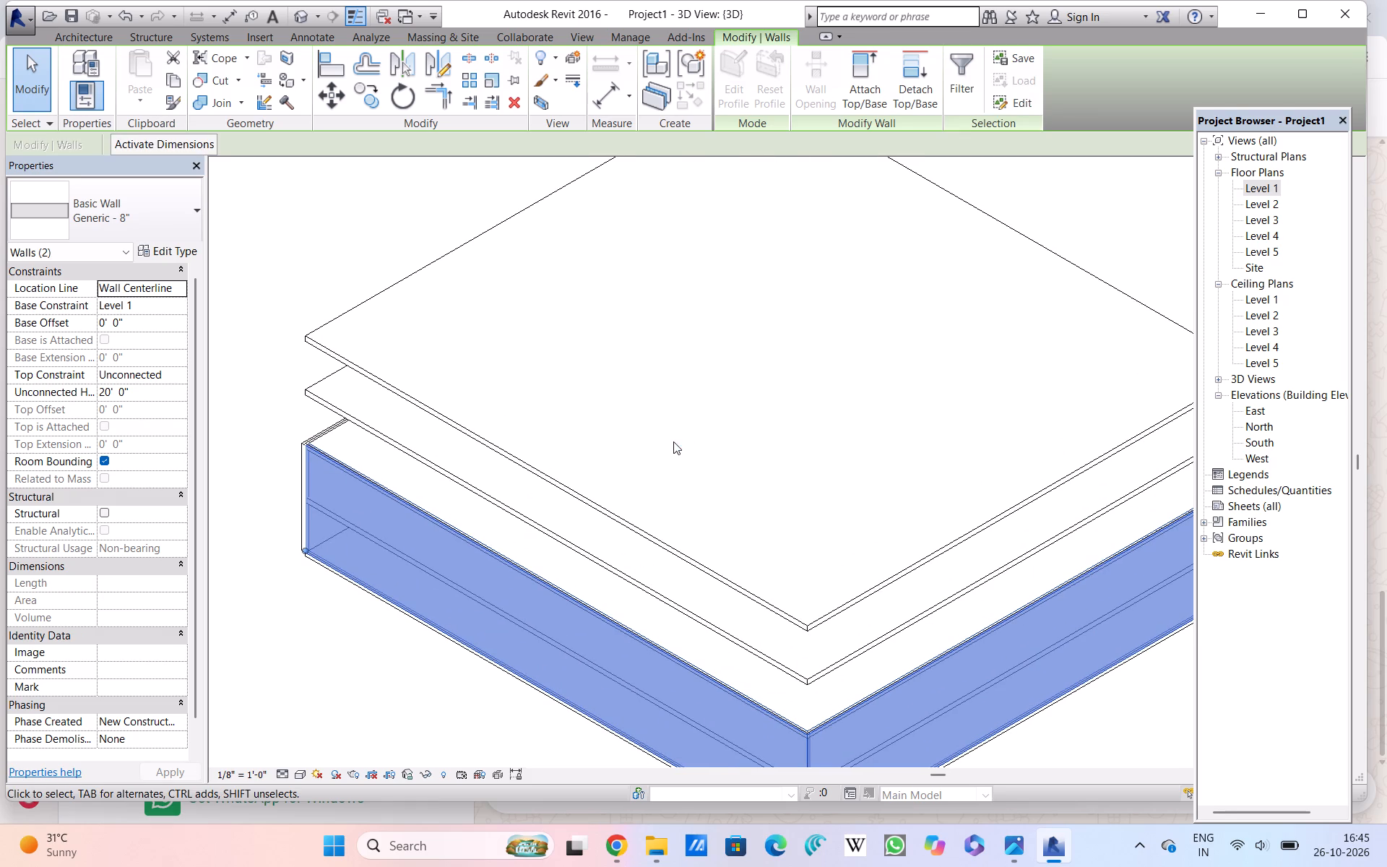
{"action": "scroll", "coordinate": [673, 441], "scroll_direction": "down", "scroll_amount": 3}
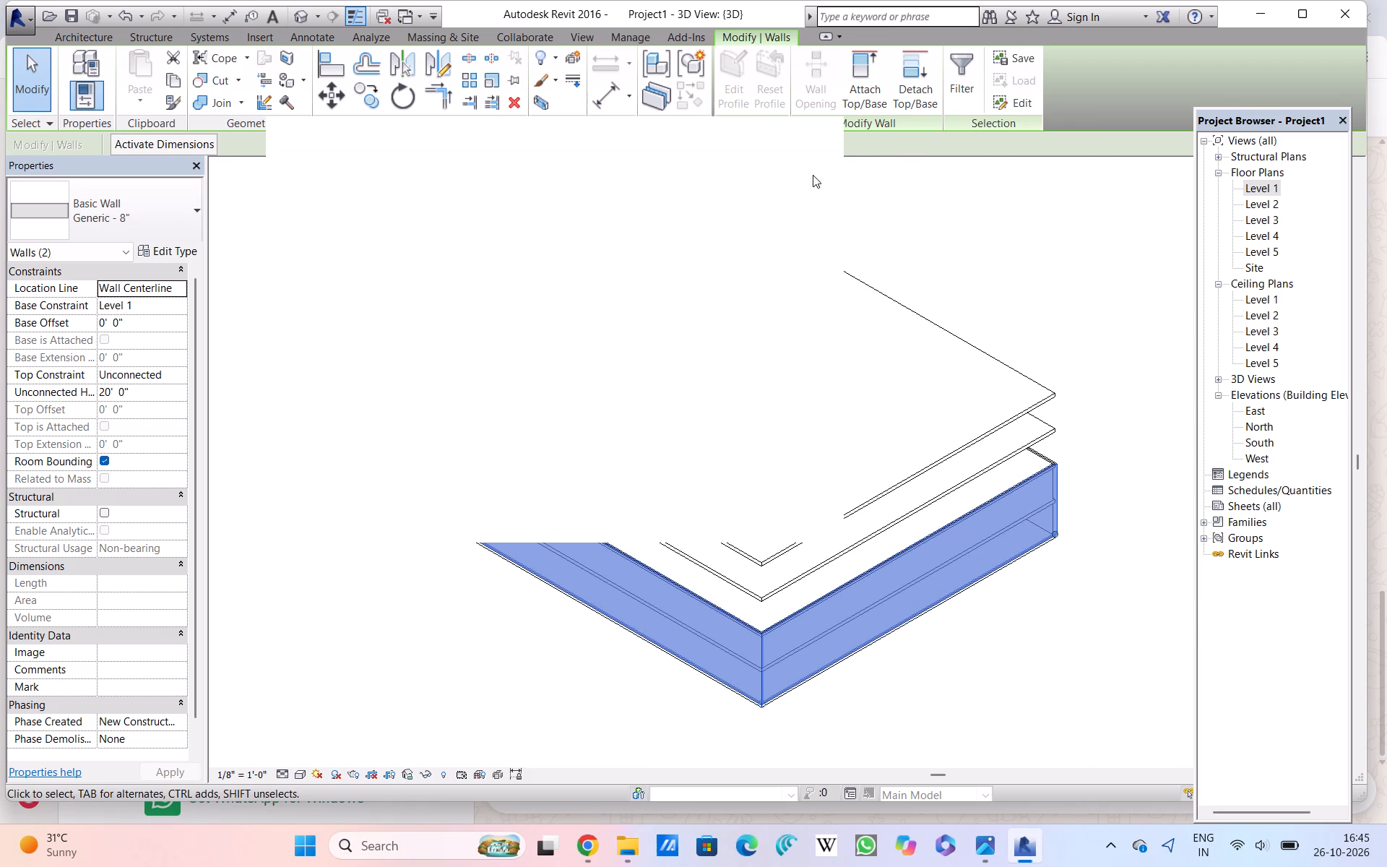
{"action": "left_click", "coordinate": [816, 139]}
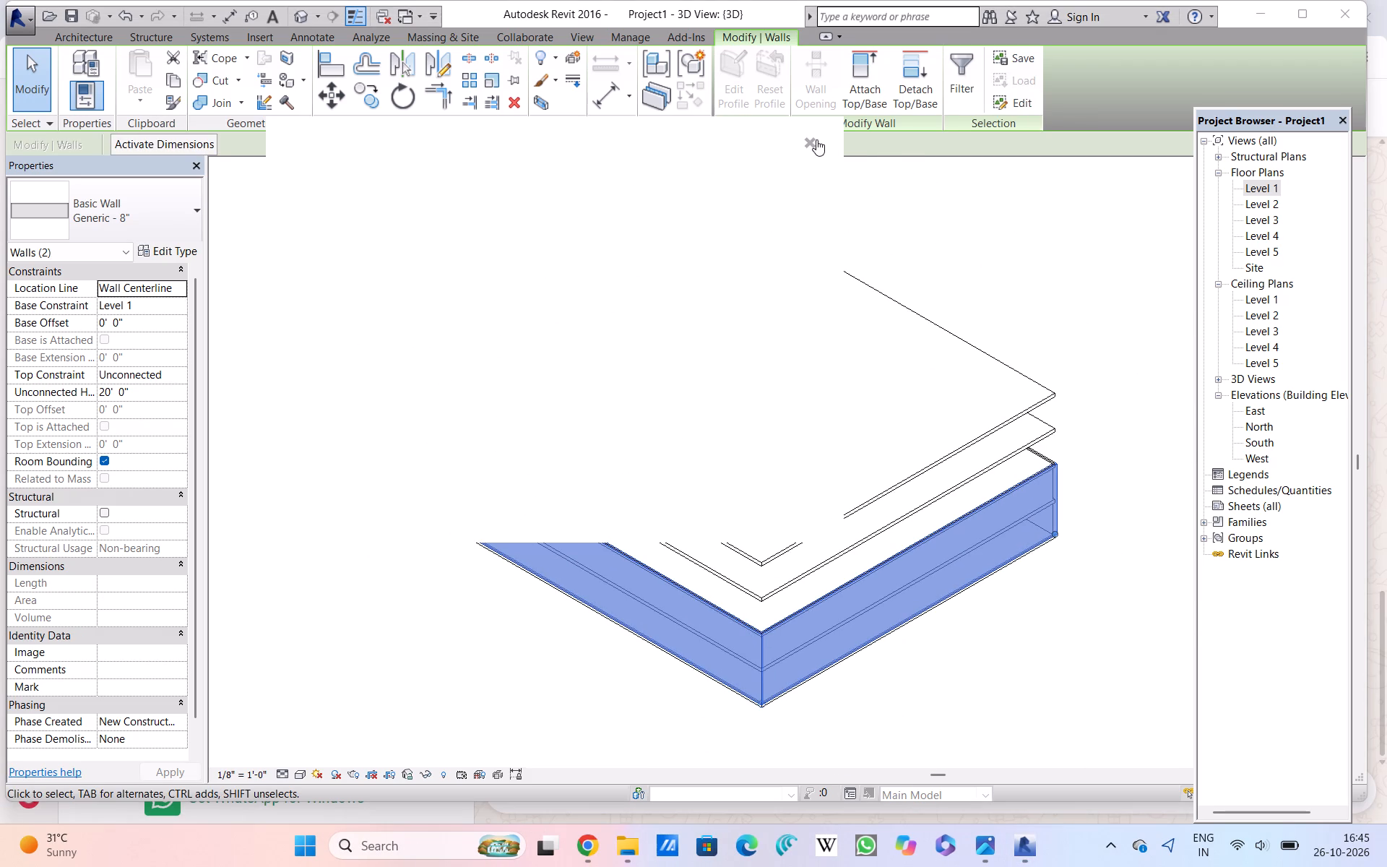
{"action": "left_click", "coordinate": [816, 139]}
{"action": "left_click", "coordinate": [816, 140]}
{"action": "middle_click_drag", "start_coordinate": [496, 301], "coordinate": [516, 318]}
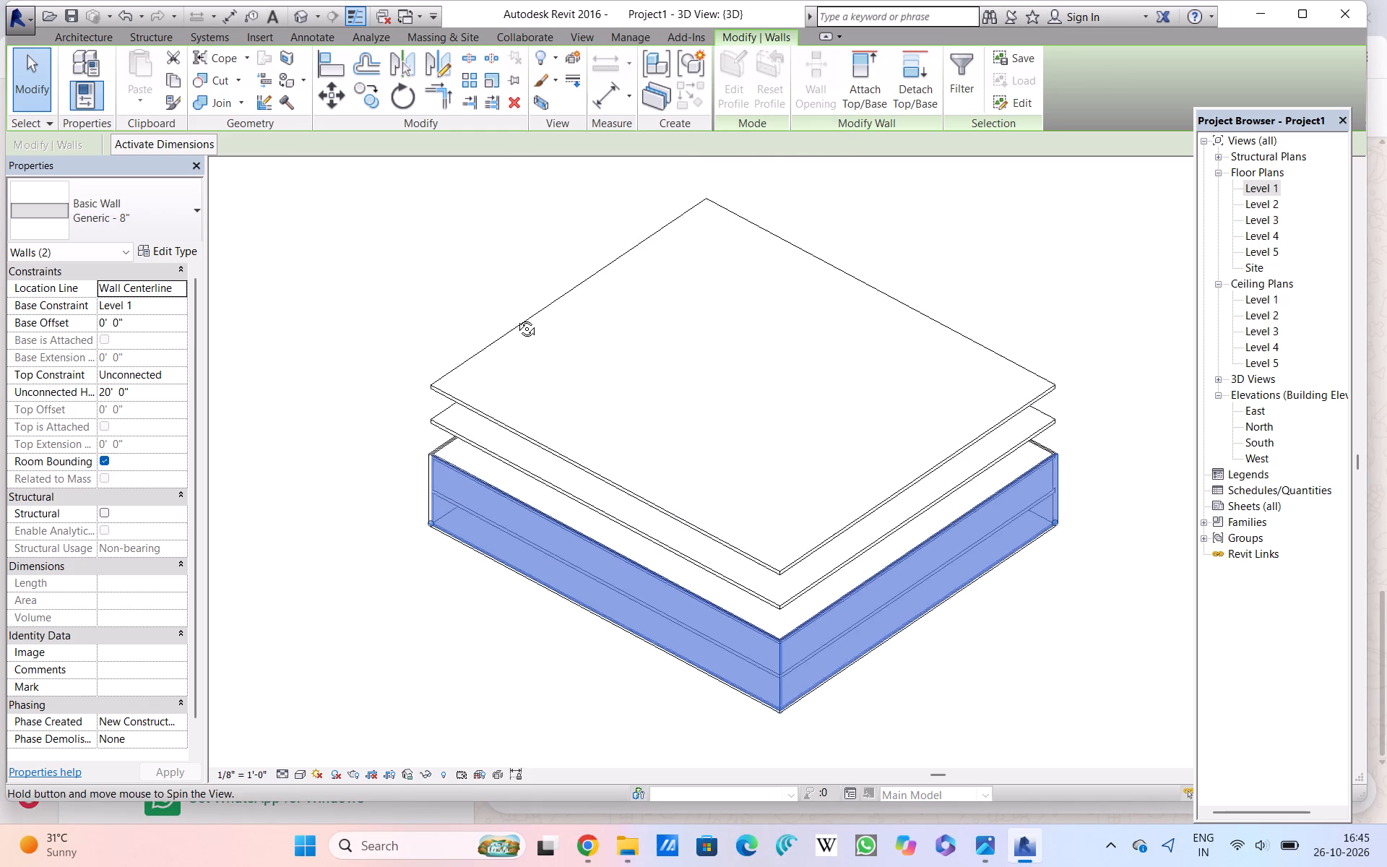
{"action": "middle_click_drag", "start_coordinate": [516, 318], "coordinate": [804, 358]}
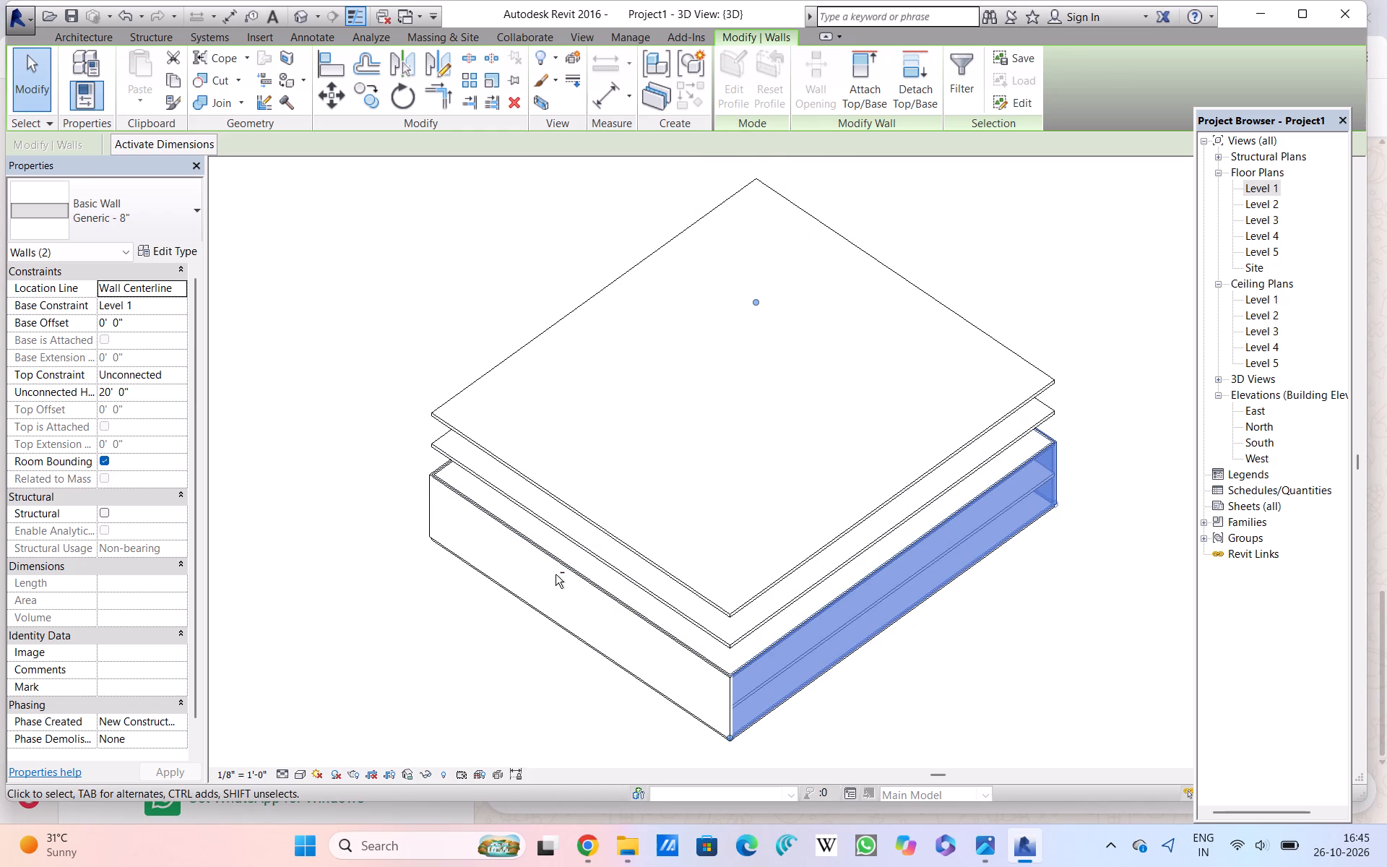
{"action": "left_click", "coordinate": [556, 574], "text": "shift"}
{"action": "left_click", "coordinate": [556, 569], "text": "shift"}
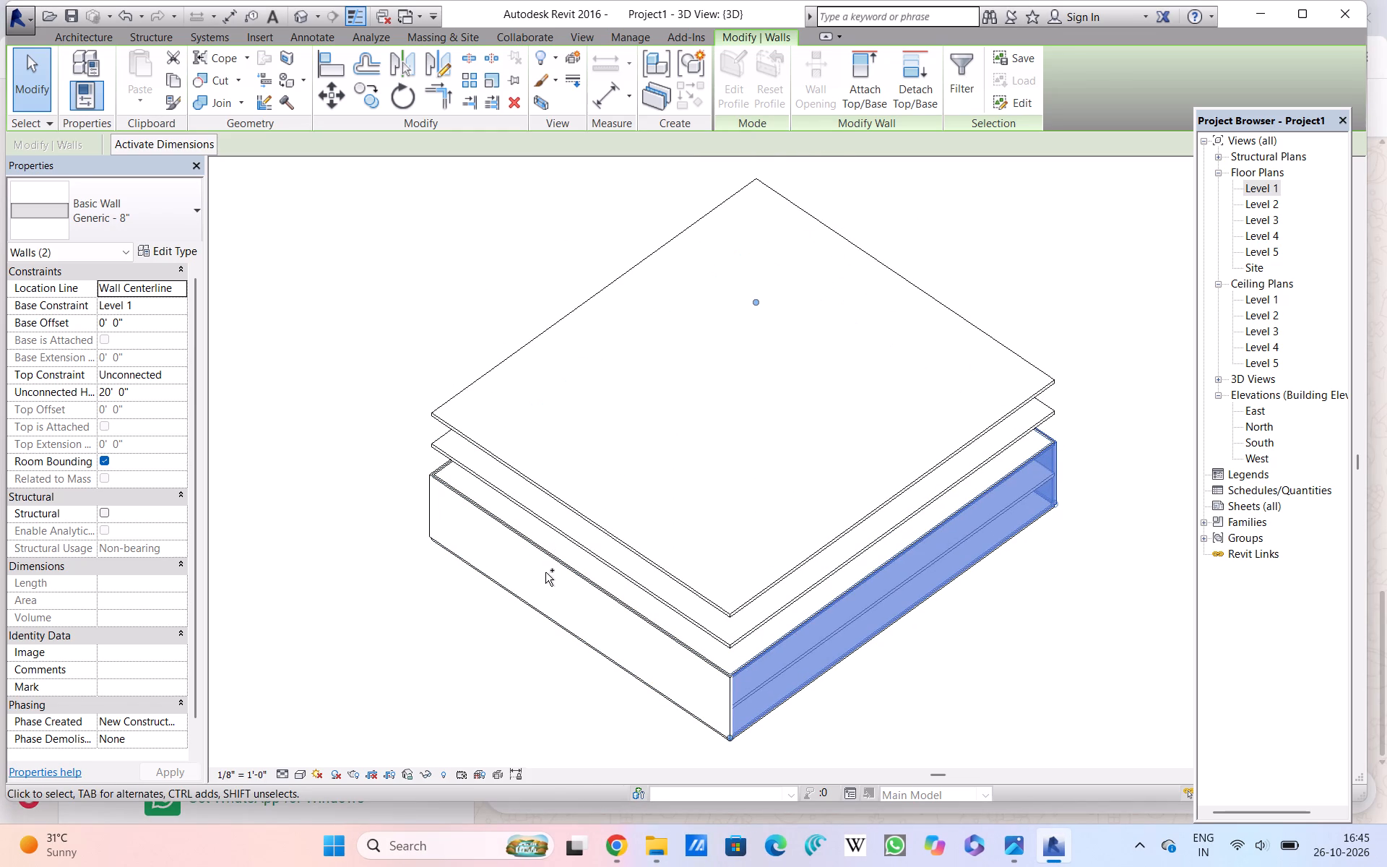
{"action": "left_click", "coordinate": [545, 558], "text": "ctrl"}
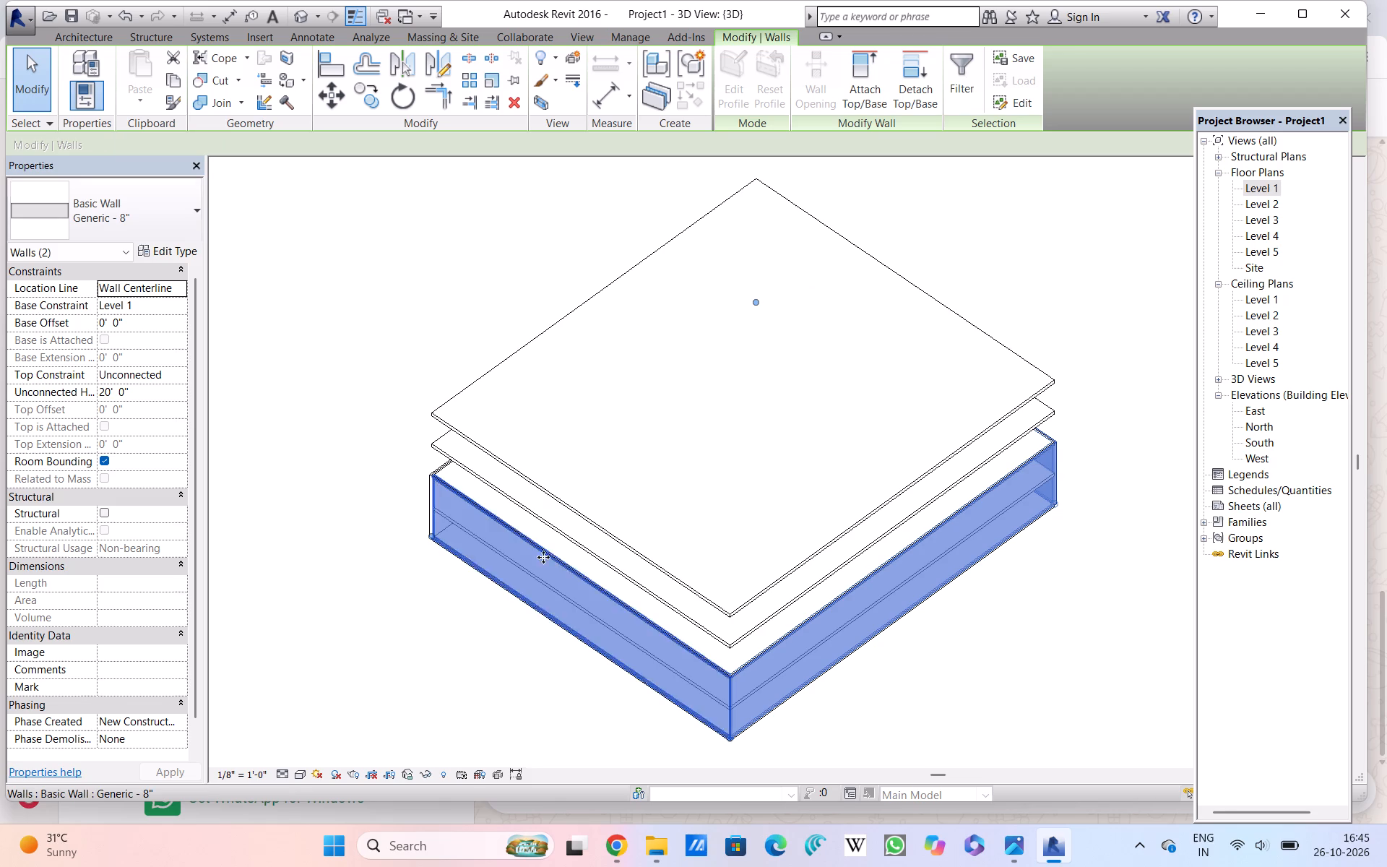
{"action": "middle_click_drag", "start_coordinate": [386, 376], "coordinate": [612, 467], "text": "ctrl"}
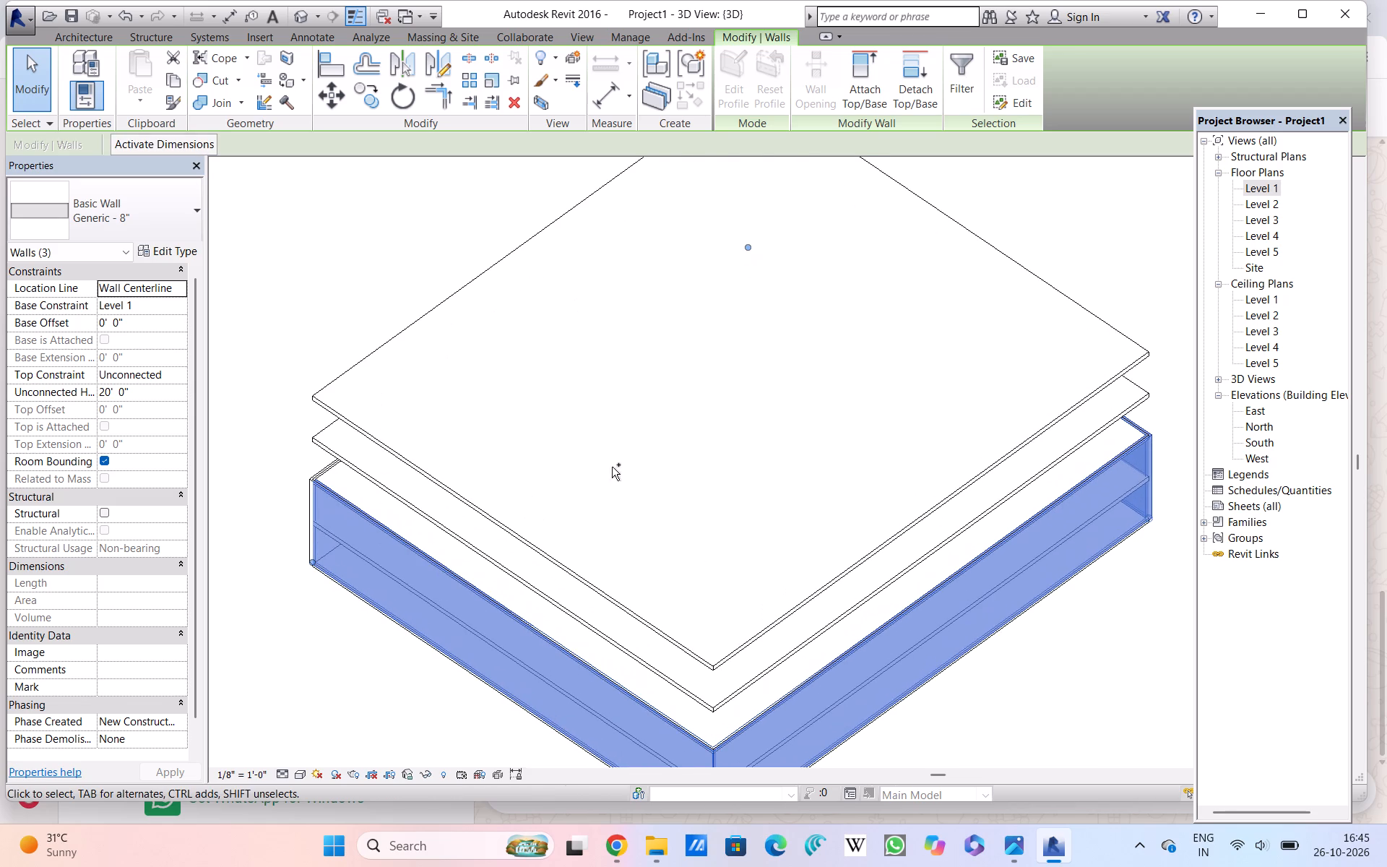
{"action": "scroll", "coordinate": [576, 441], "scroll_direction": "down", "scroll_amount": 4, "text": "ctrl"}
{"action": "scroll", "coordinate": [576, 441], "scroll_direction": "down", "scroll_amount": 4}
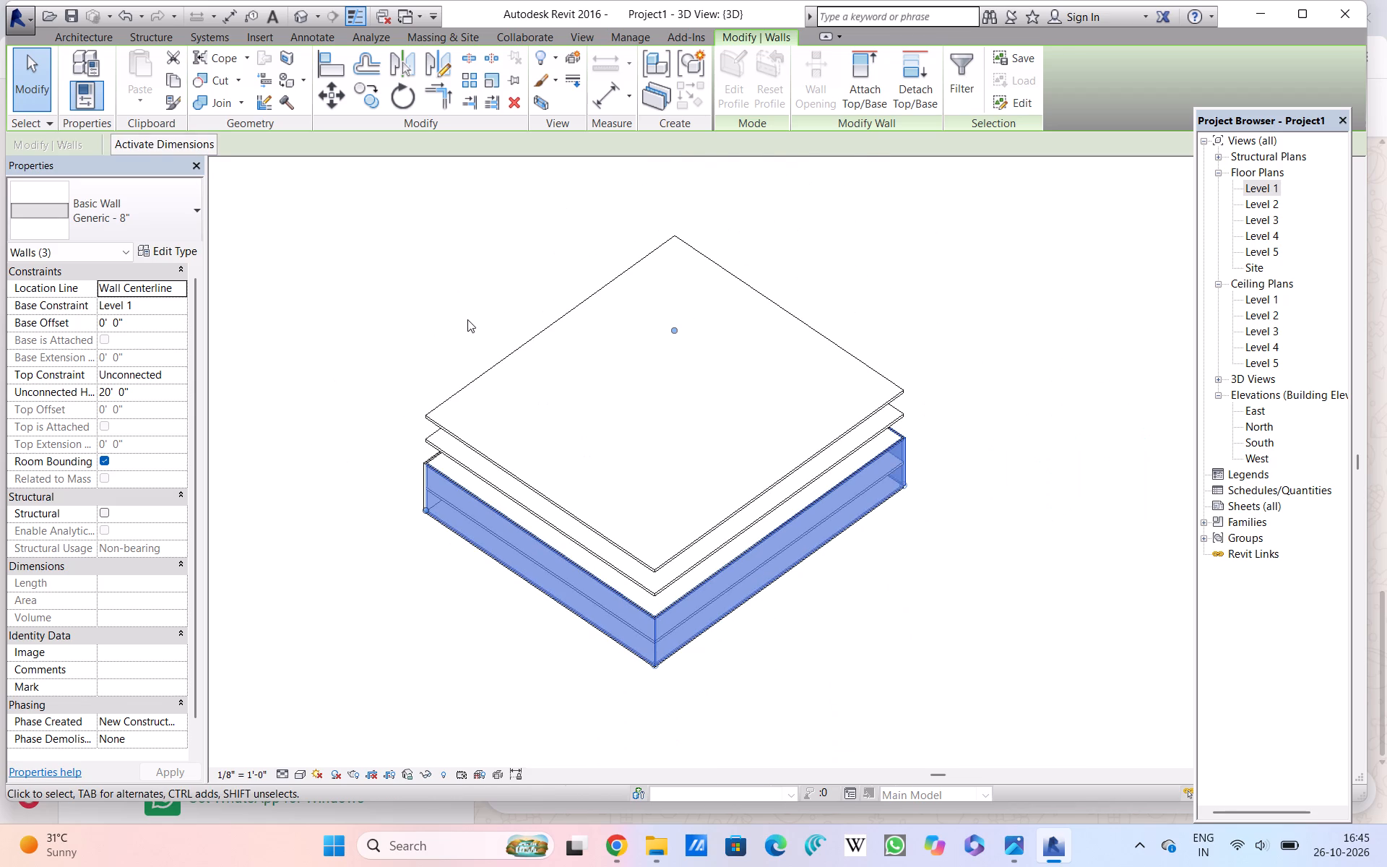
{"action": "middle_click_drag", "start_coordinate": [465, 316], "coordinate": [558, 333], "text": "ctrl"}
{"action": "middle_click_drag", "start_coordinate": [484, 297], "coordinate": [504, 317]}
{"action": "scroll", "coordinate": [491, 311], "scroll_direction": "down", "scroll_amount": 1}
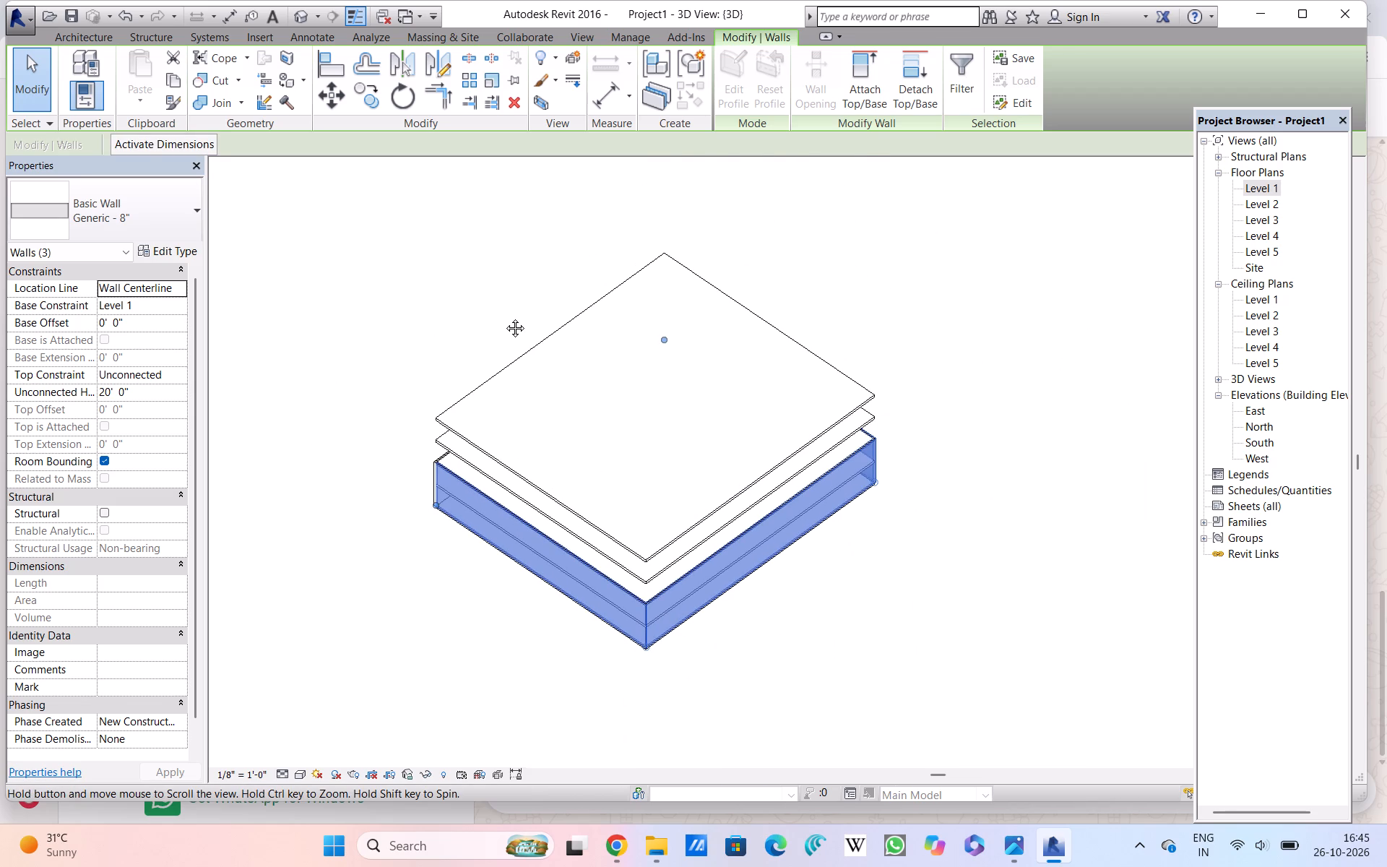
{"action": "middle_click_drag", "start_coordinate": [504, 317], "coordinate": [891, 324]}
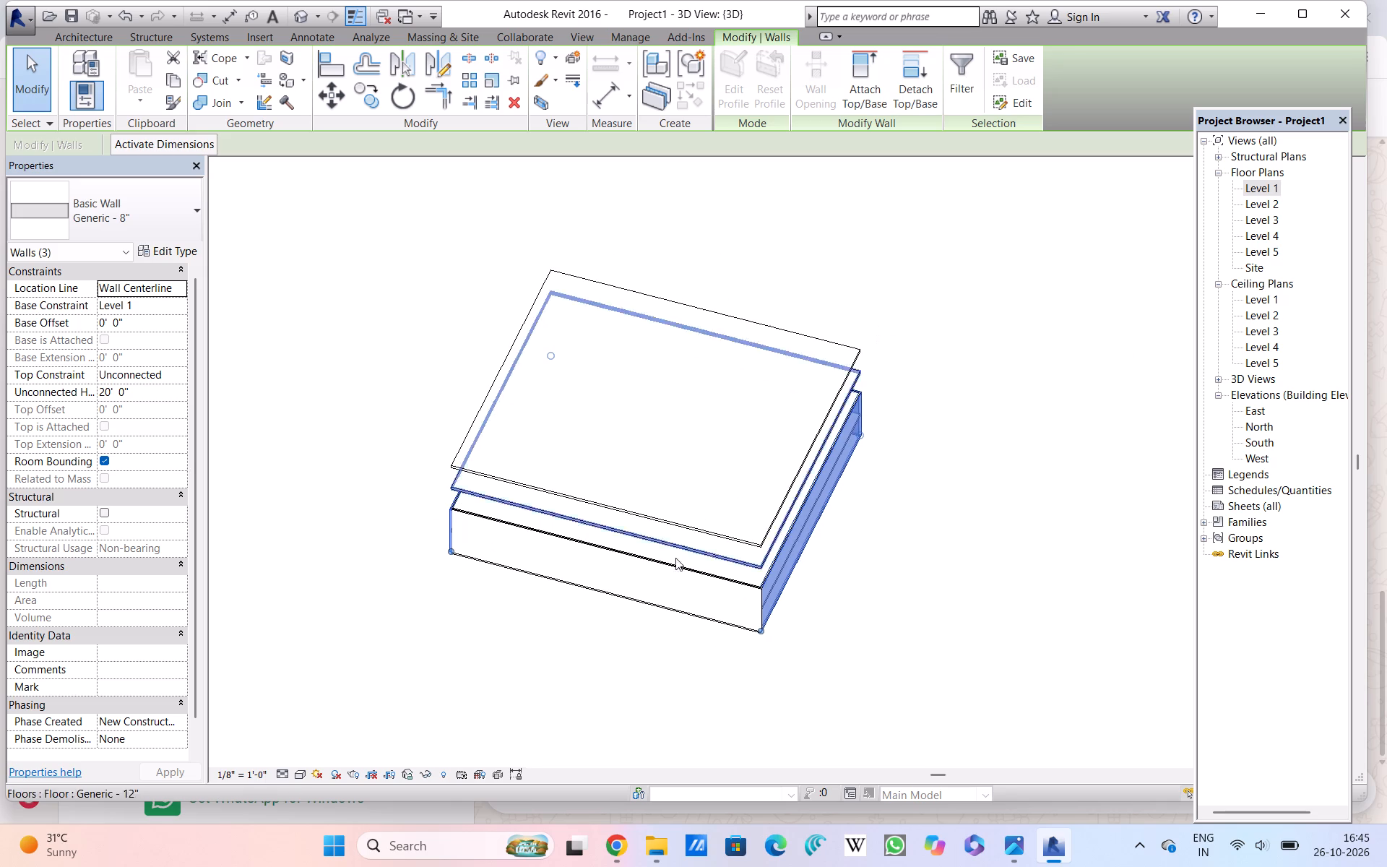
{"action": "left_click", "coordinate": [625, 569], "text": "ctrl"}
{"action": "left_click", "coordinate": [626, 563], "text": "ctrl"}
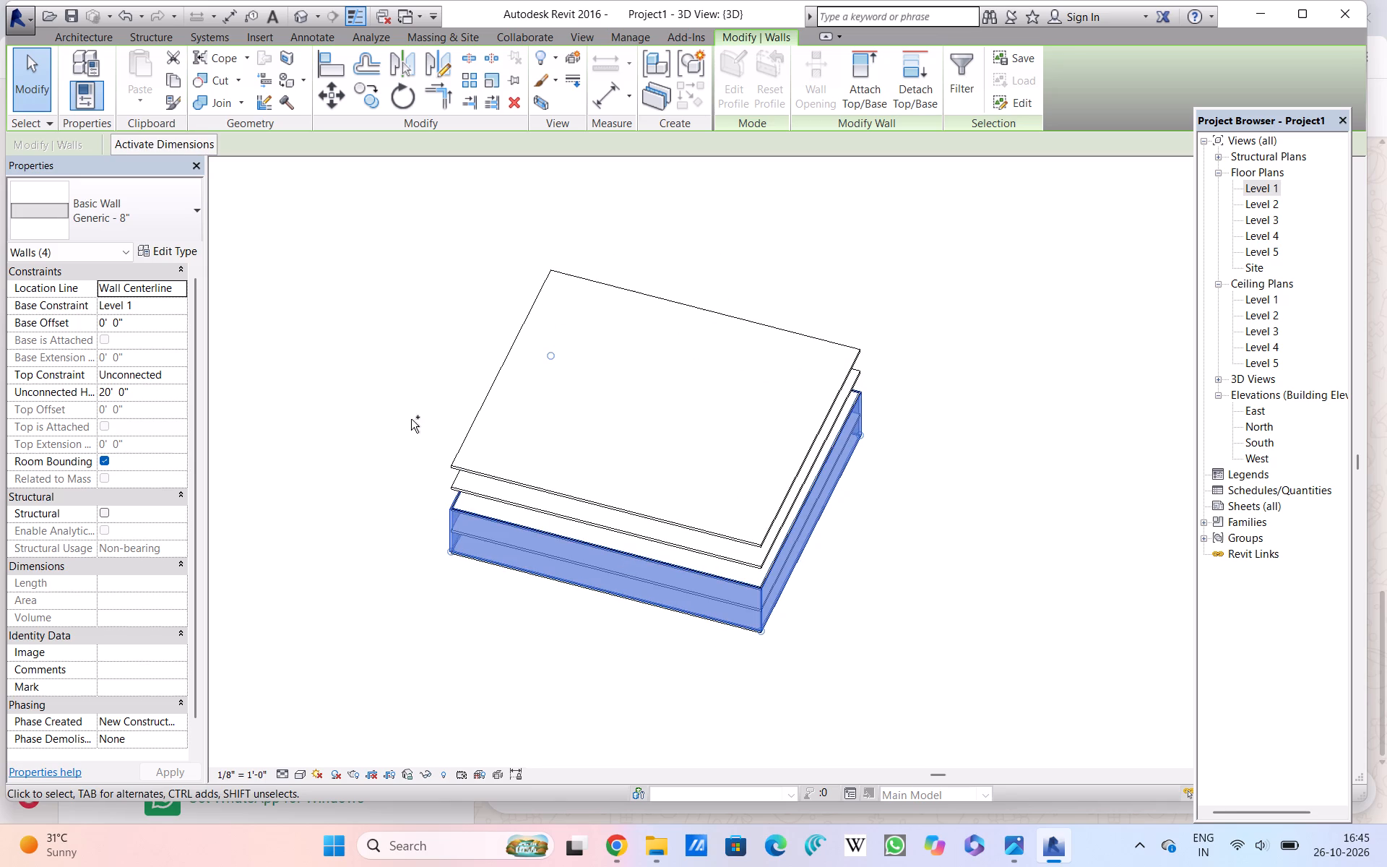
{"action": "left_click", "coordinate": [140, 387]}
{"action": "left_click_drag", "start_coordinate": [140, 387], "coordinate": [82, 389]}
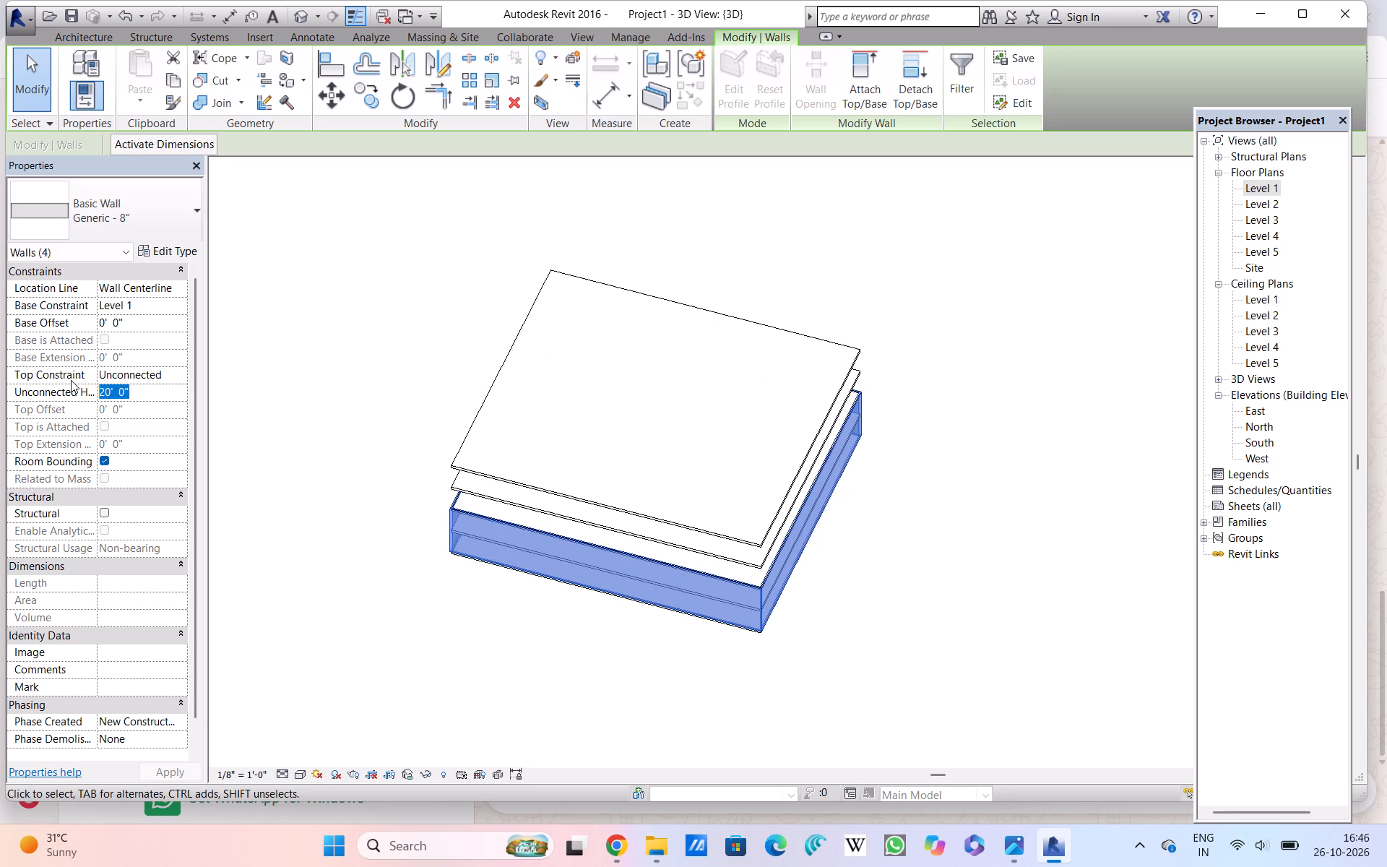
{"action": "key", "text": "BackSpace"}
{"action": "type", "text": "50'"}
{"action": "key", "text": "Return"}
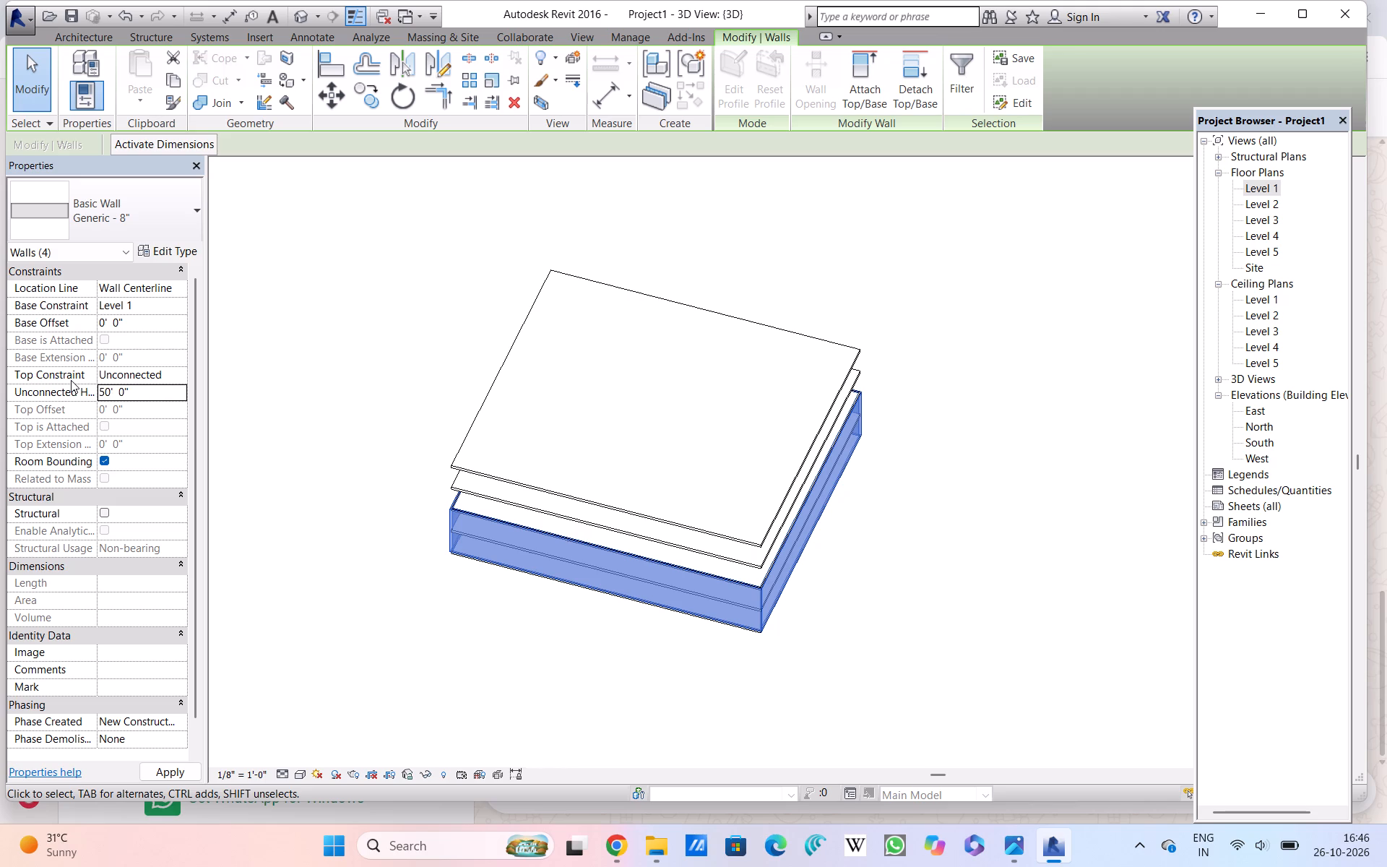
{"action": "left_click", "coordinate": [275, 415]}
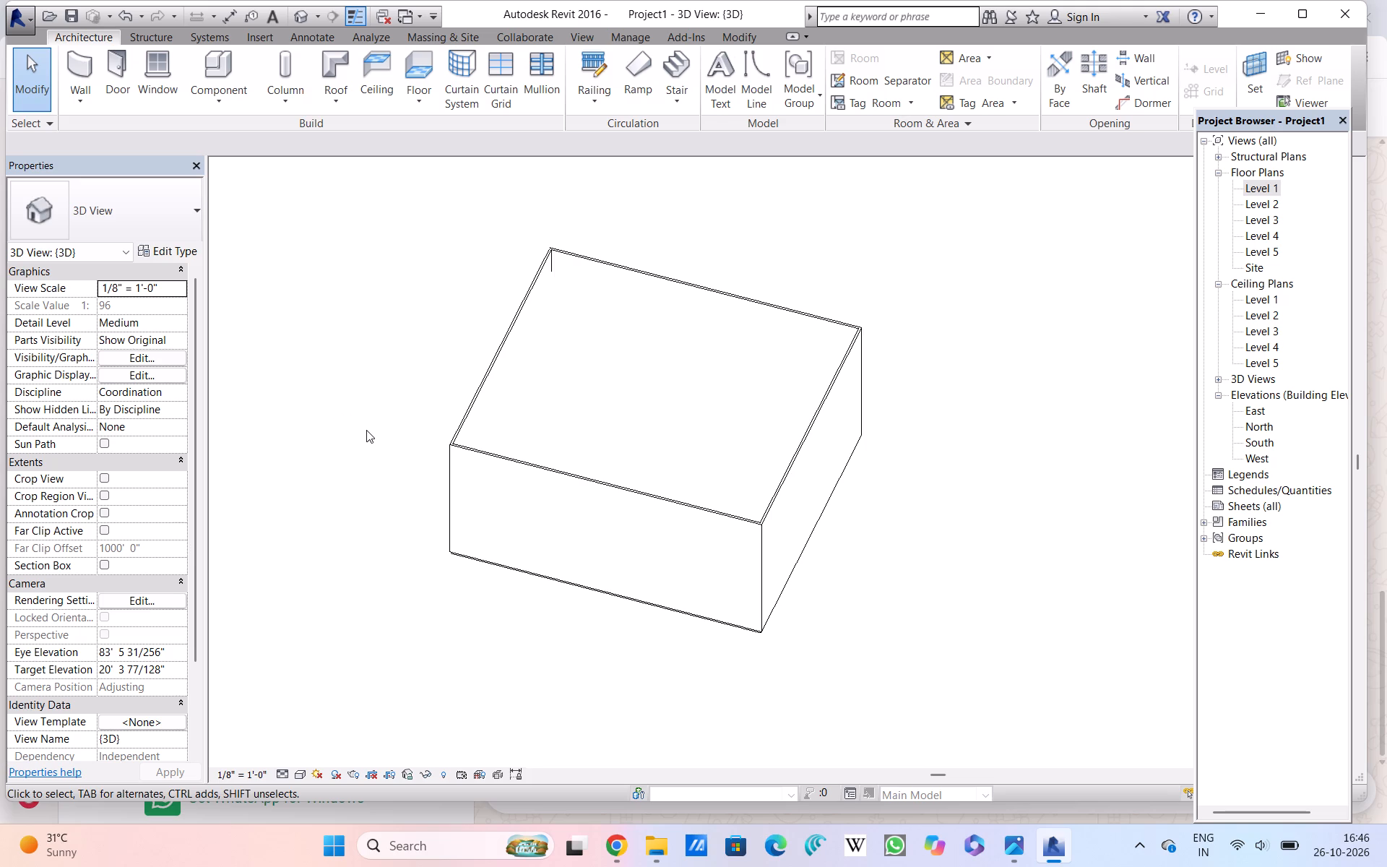
Move the west exterior wall inward from the slab edges, to 92' from the east wall.
{"action": "middle_click_drag", "start_coordinate": [891, 532], "coordinate": [759, 470], "text": "shift"}
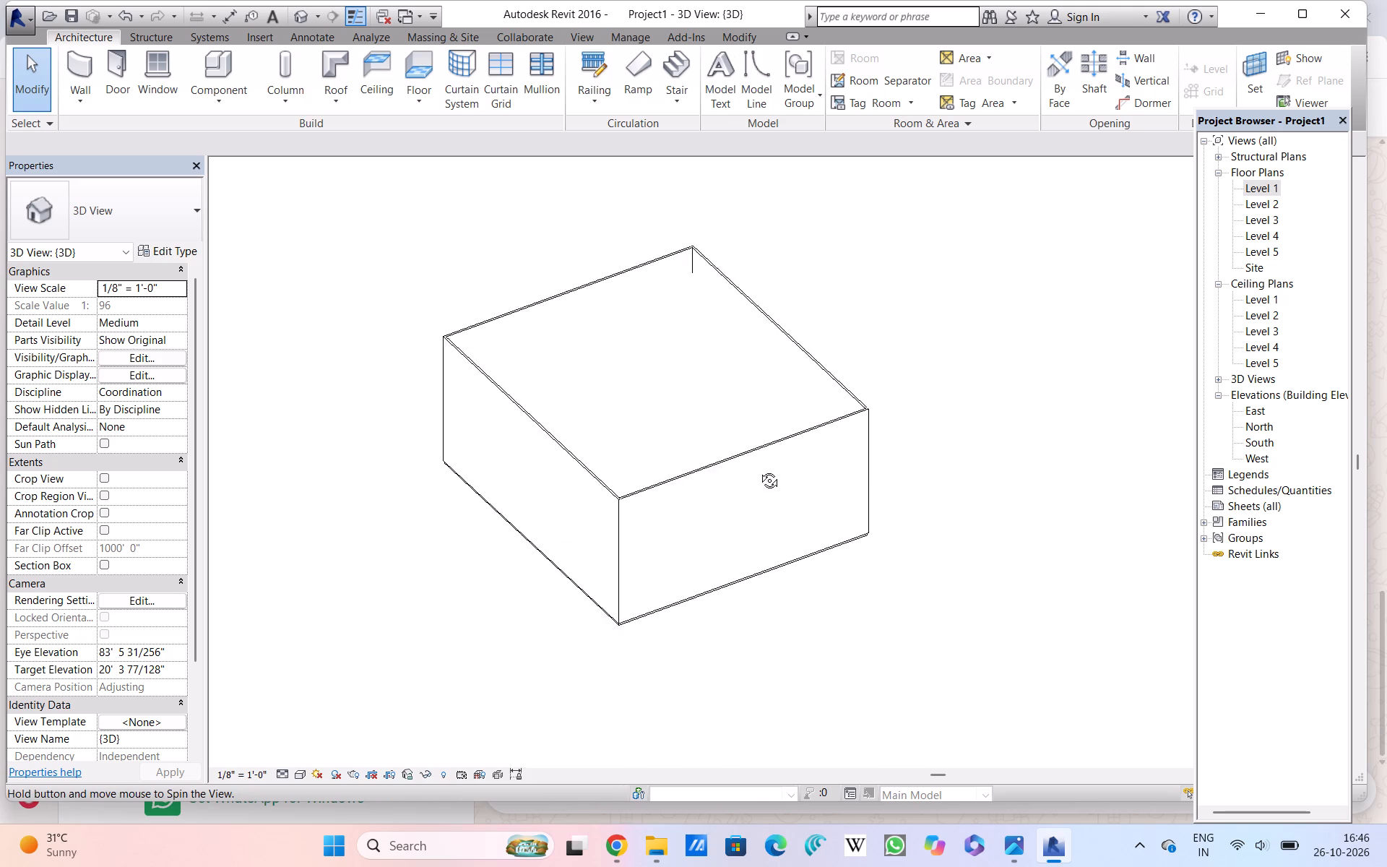
{"action": "middle_click_drag", "start_coordinate": [759, 470], "coordinate": [684, 439], "text": "shift"}
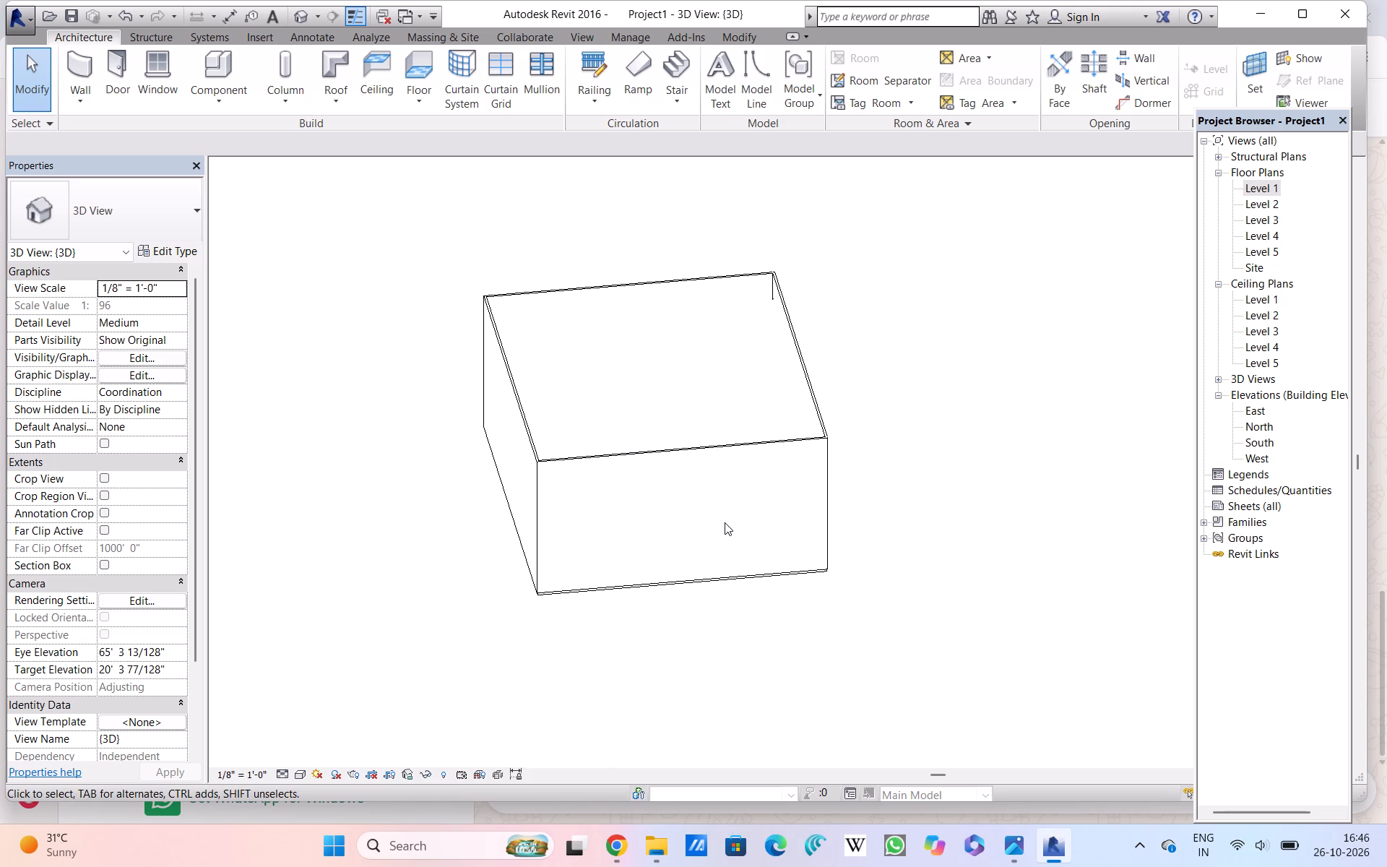
{"action": "left_click", "coordinate": [540, 518]}
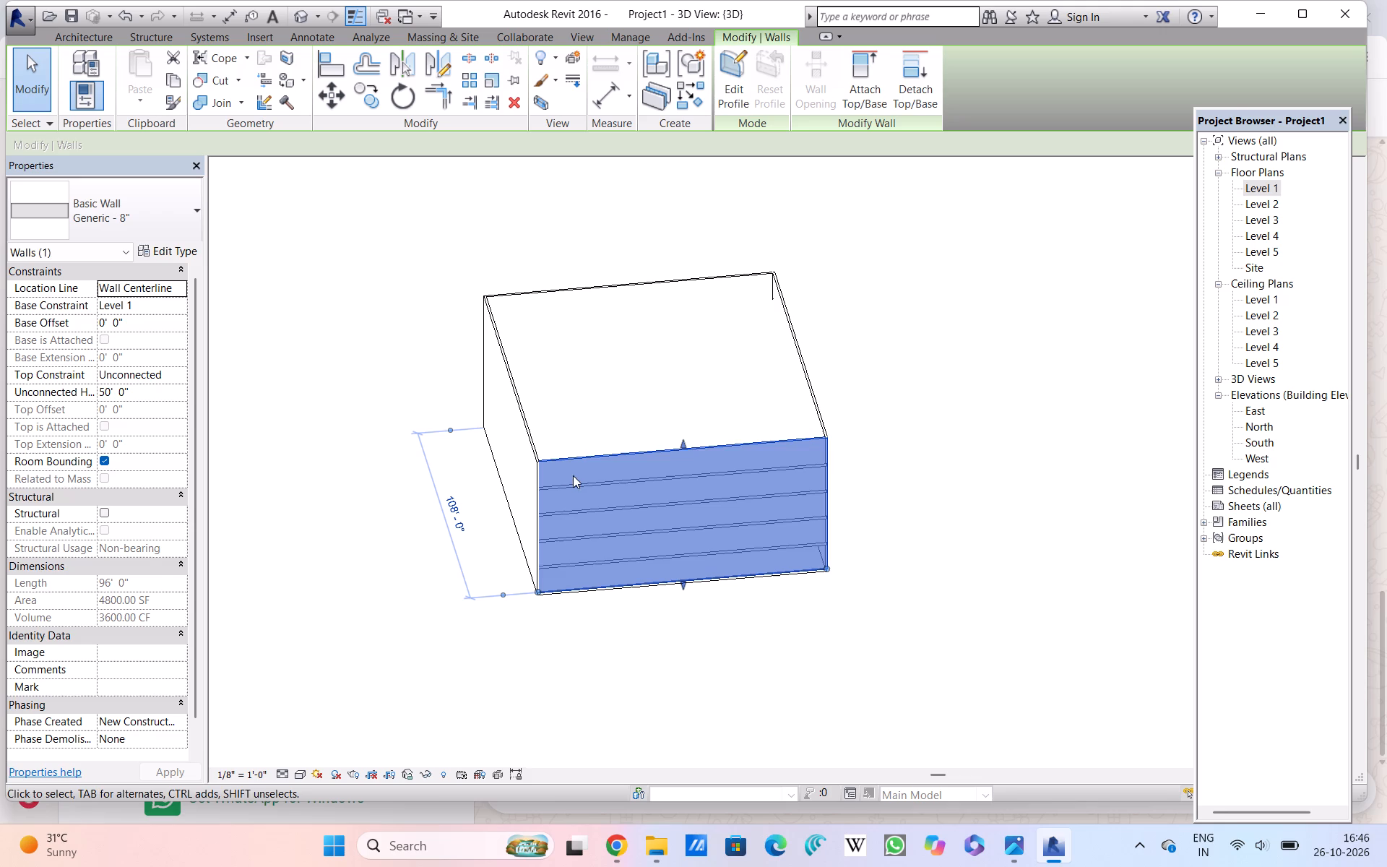
{"action": "left_click_drag", "start_coordinate": [554, 467], "coordinate": [555, 450]}
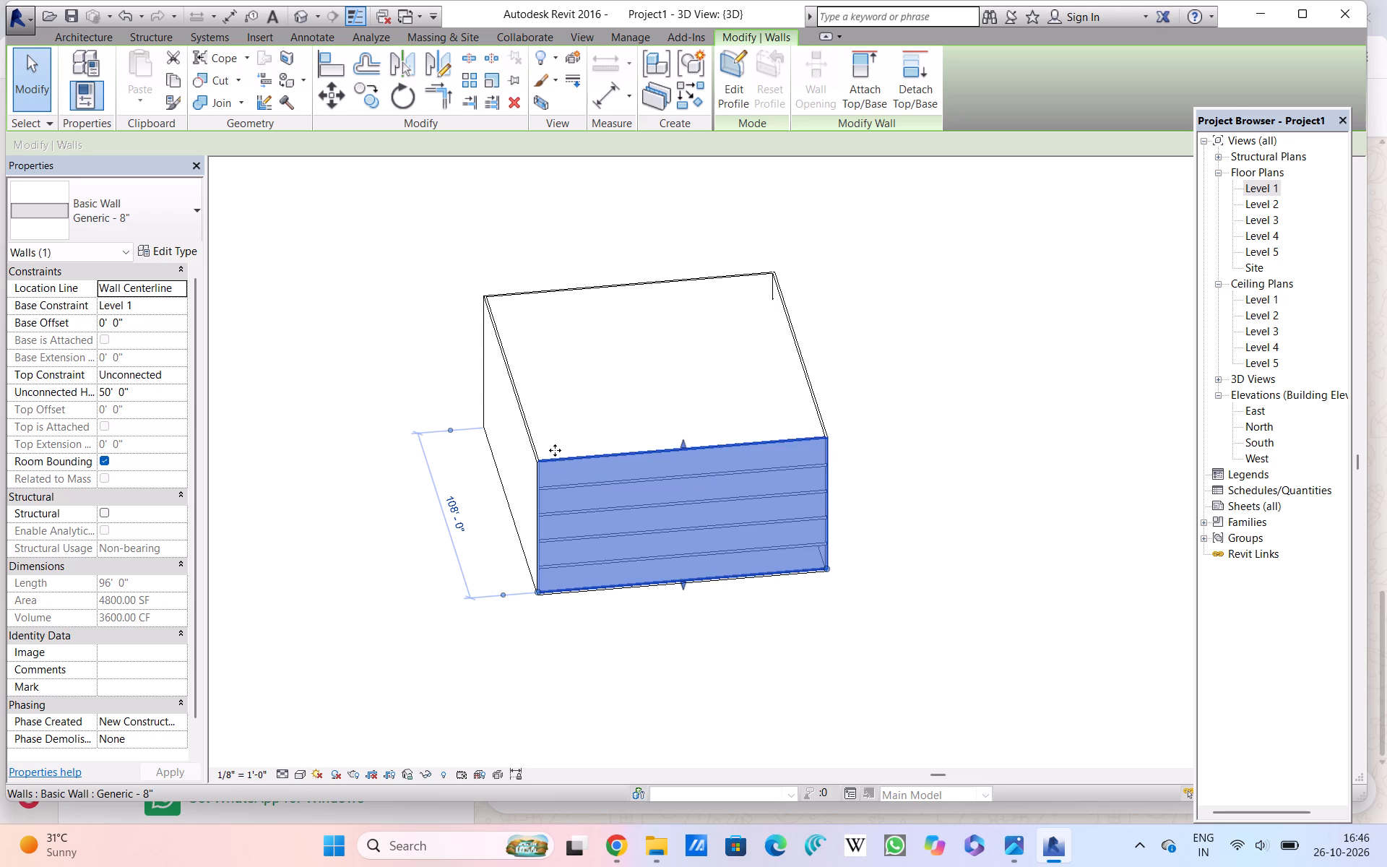
{"action": "left_click_drag", "start_coordinate": [555, 450], "coordinate": [556, 444]}
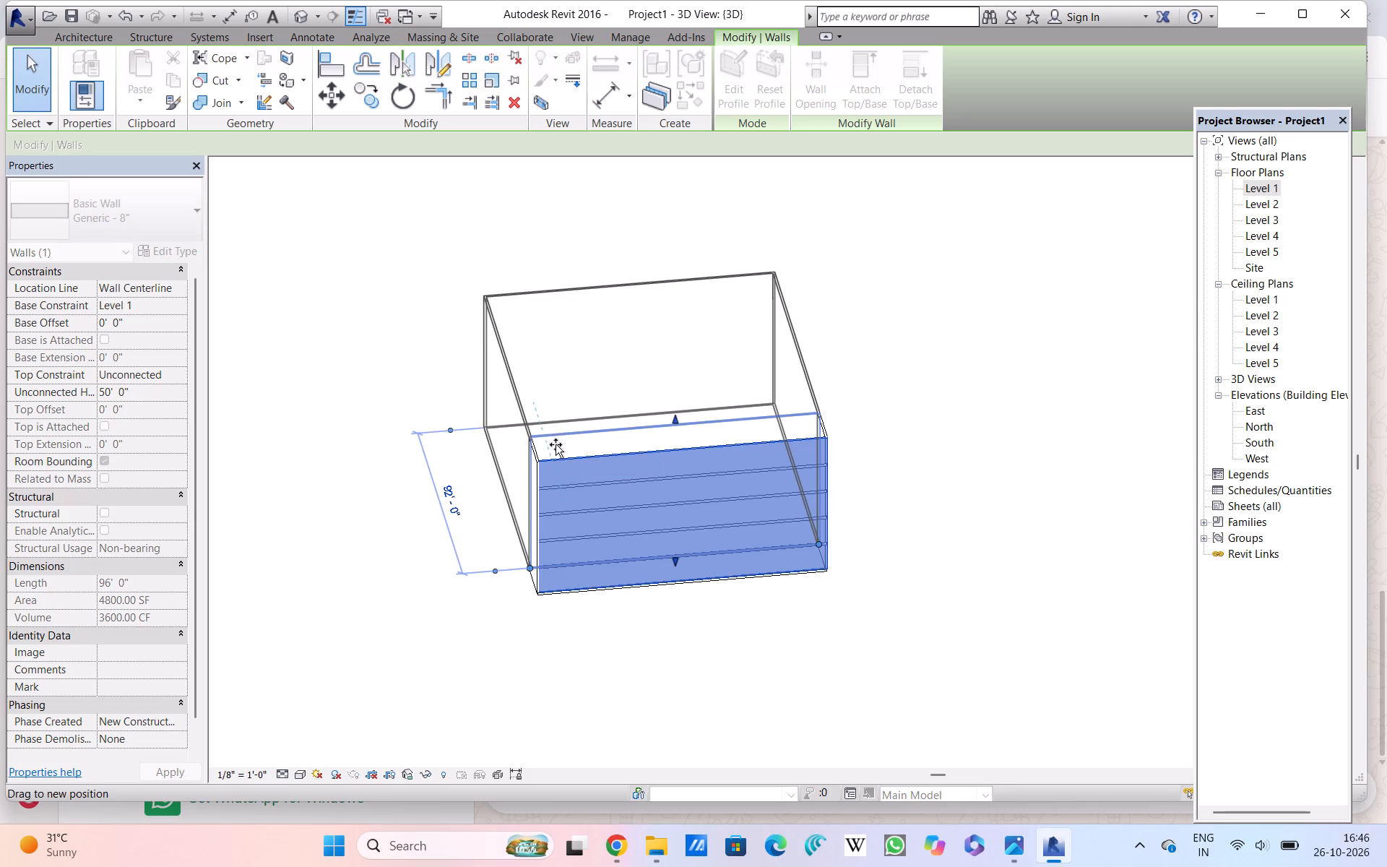
{"action": "left_click_drag", "start_coordinate": [556, 444], "coordinate": [558, 453]}
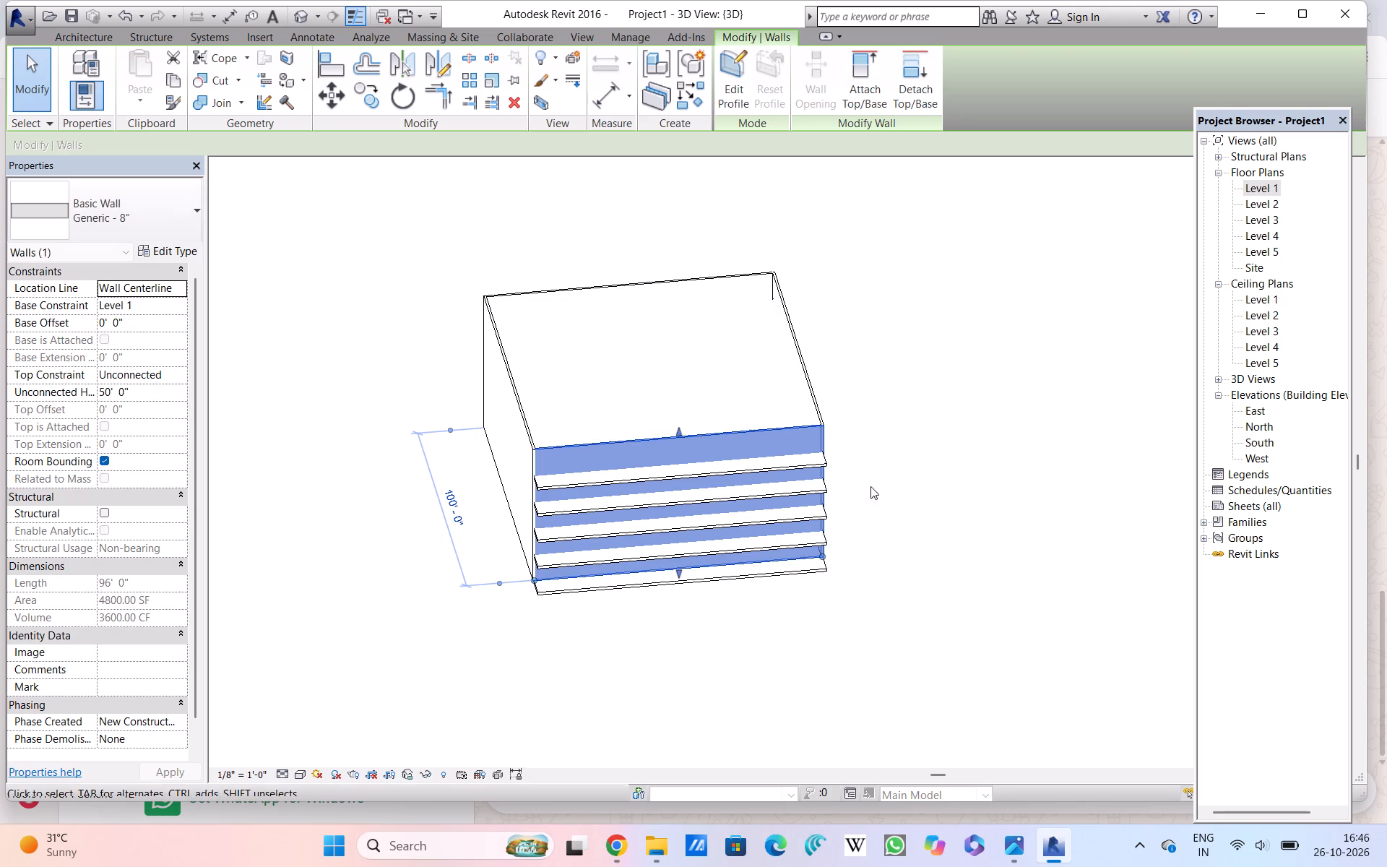
{"action": "left_click", "coordinate": [917, 486]}
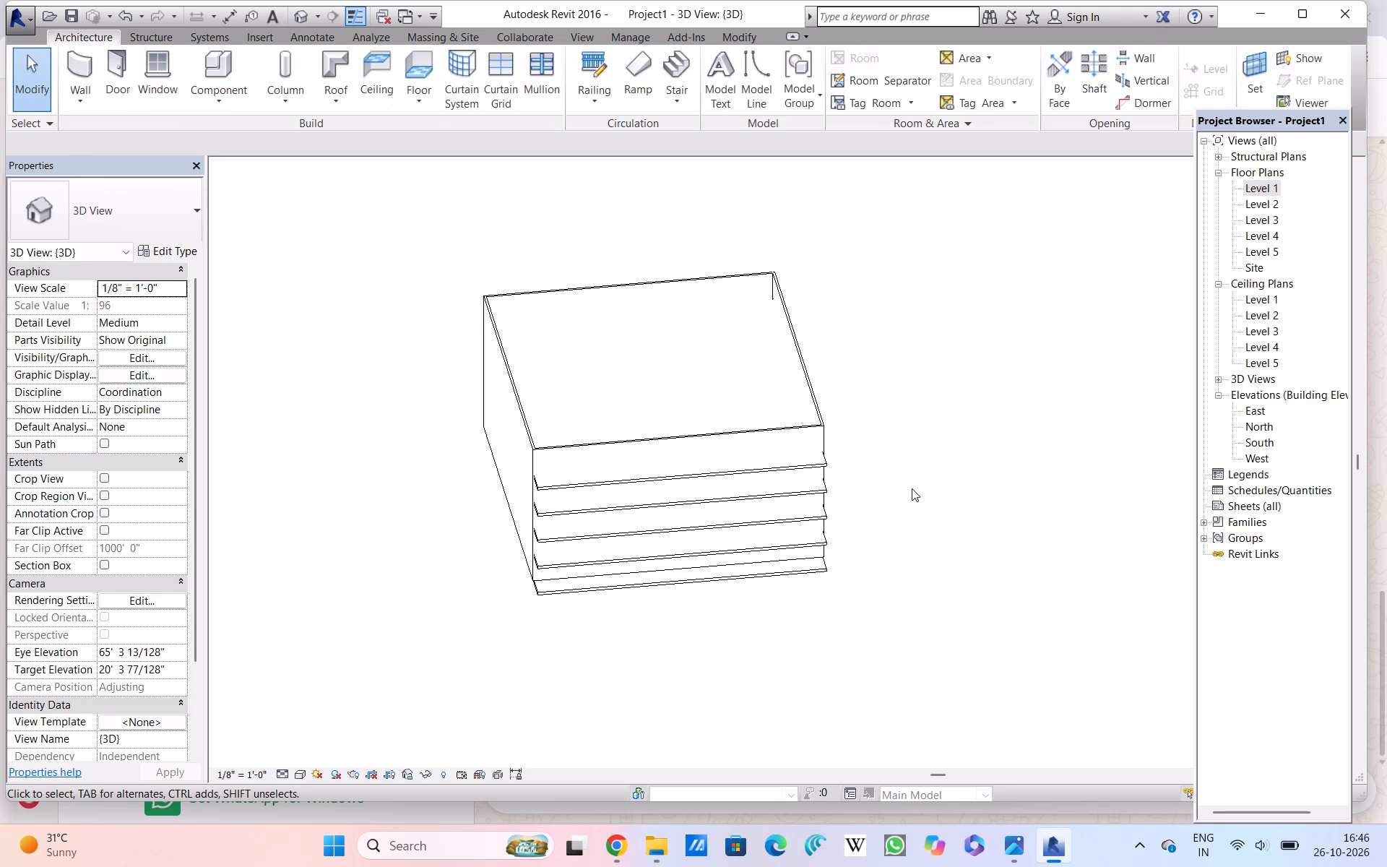
{"action": "middle_click_drag", "start_coordinate": [912, 488], "coordinate": [800, 480], "text": "shift"}
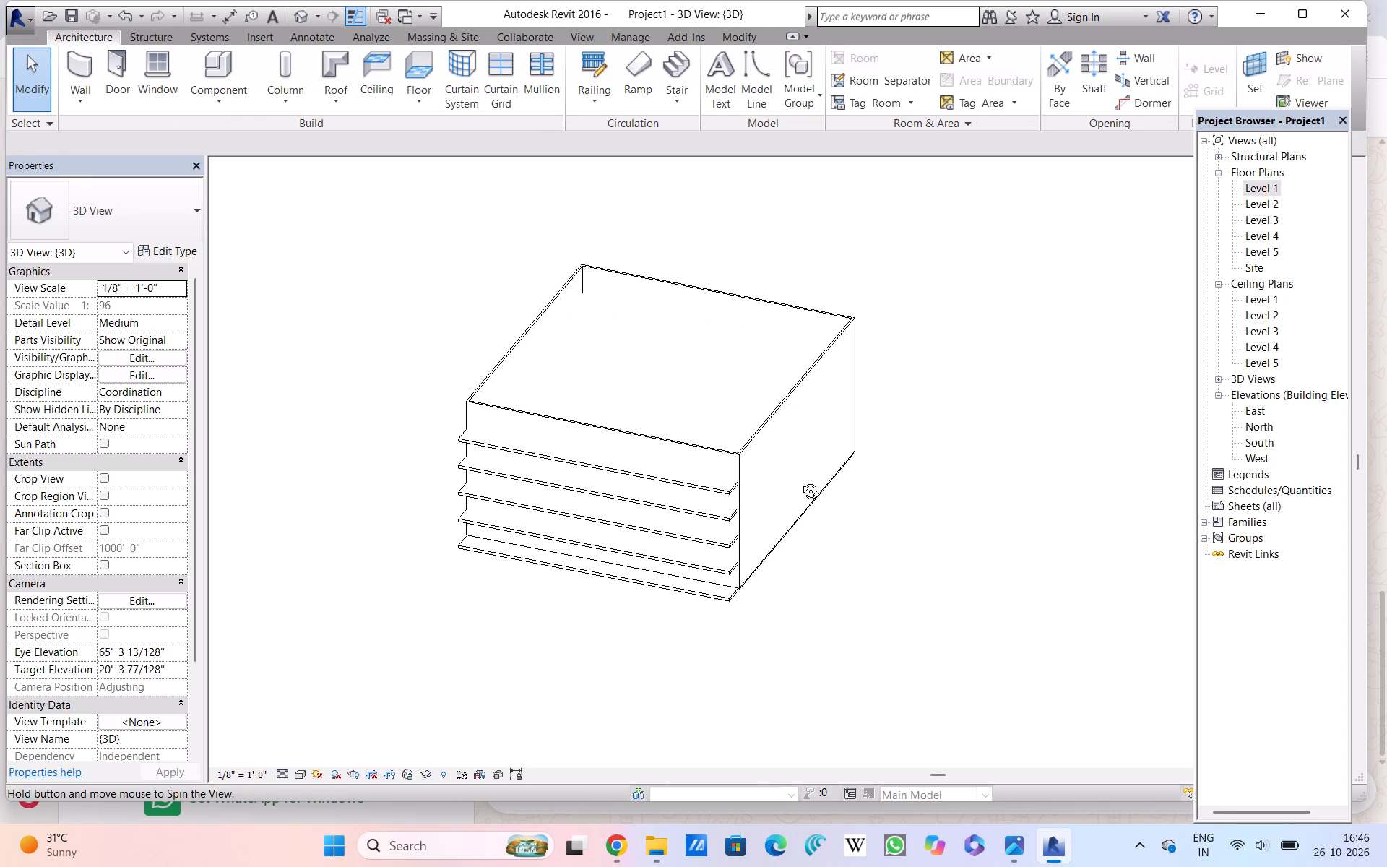
{"action": "middle_click_drag", "start_coordinate": [800, 480], "coordinate": [667, 531], "text": "shift"}
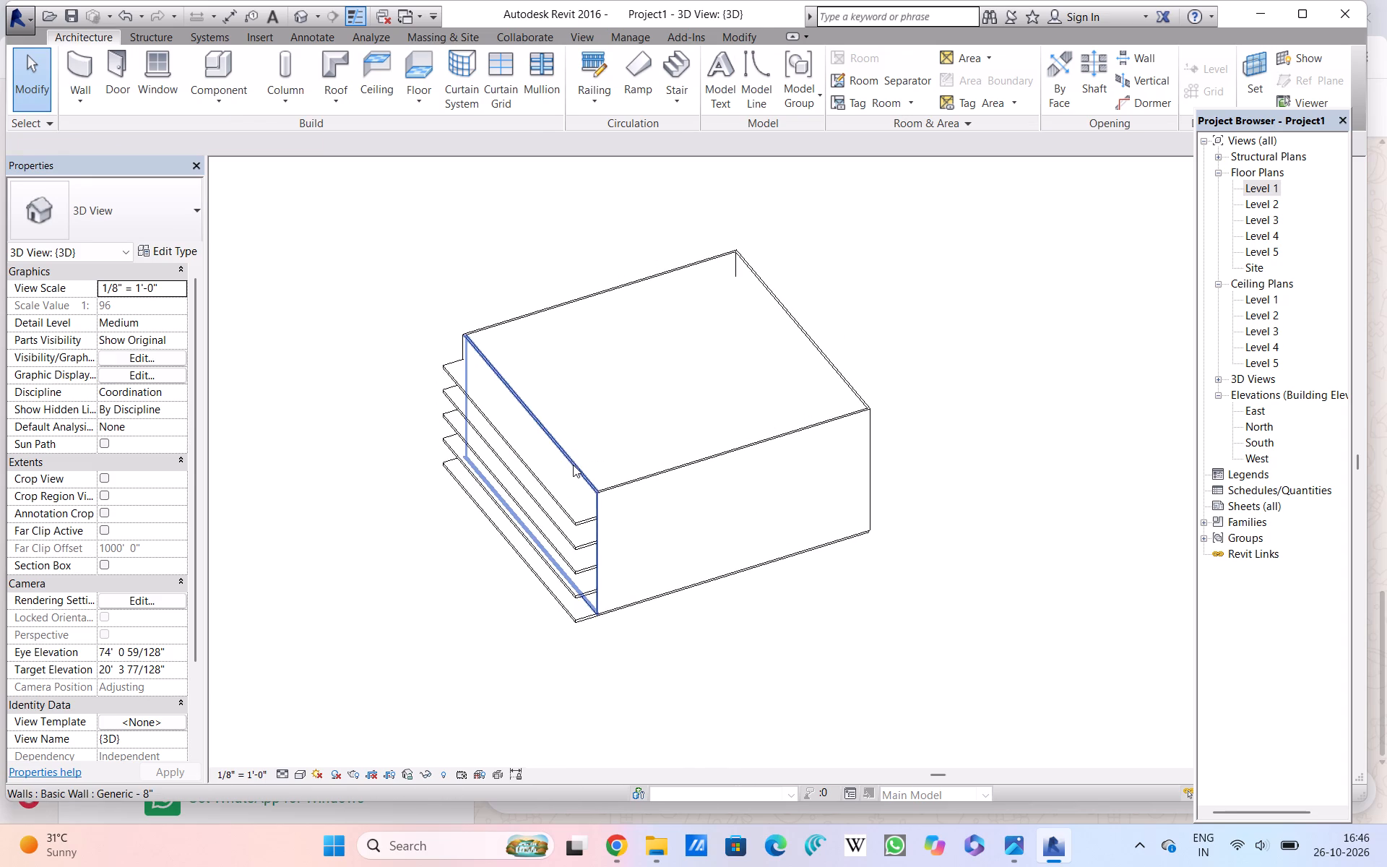
{"action": "left_click", "coordinate": [573, 465]}
{"action": "left_click_drag", "start_coordinate": [572, 464], "coordinate": [595, 461]}
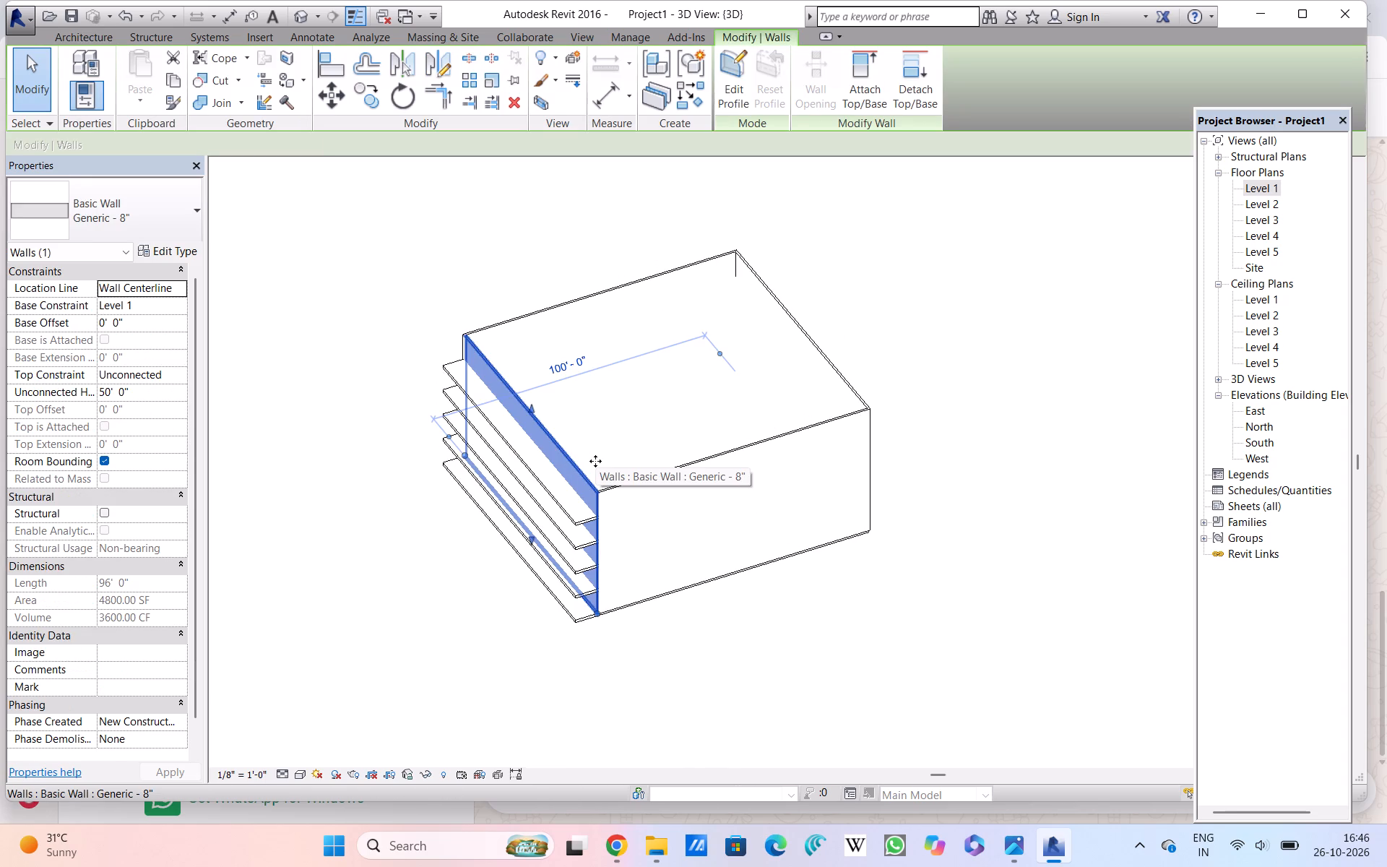
{"action": "left_click_drag", "start_coordinate": [595, 461], "coordinate": [598, 459]}
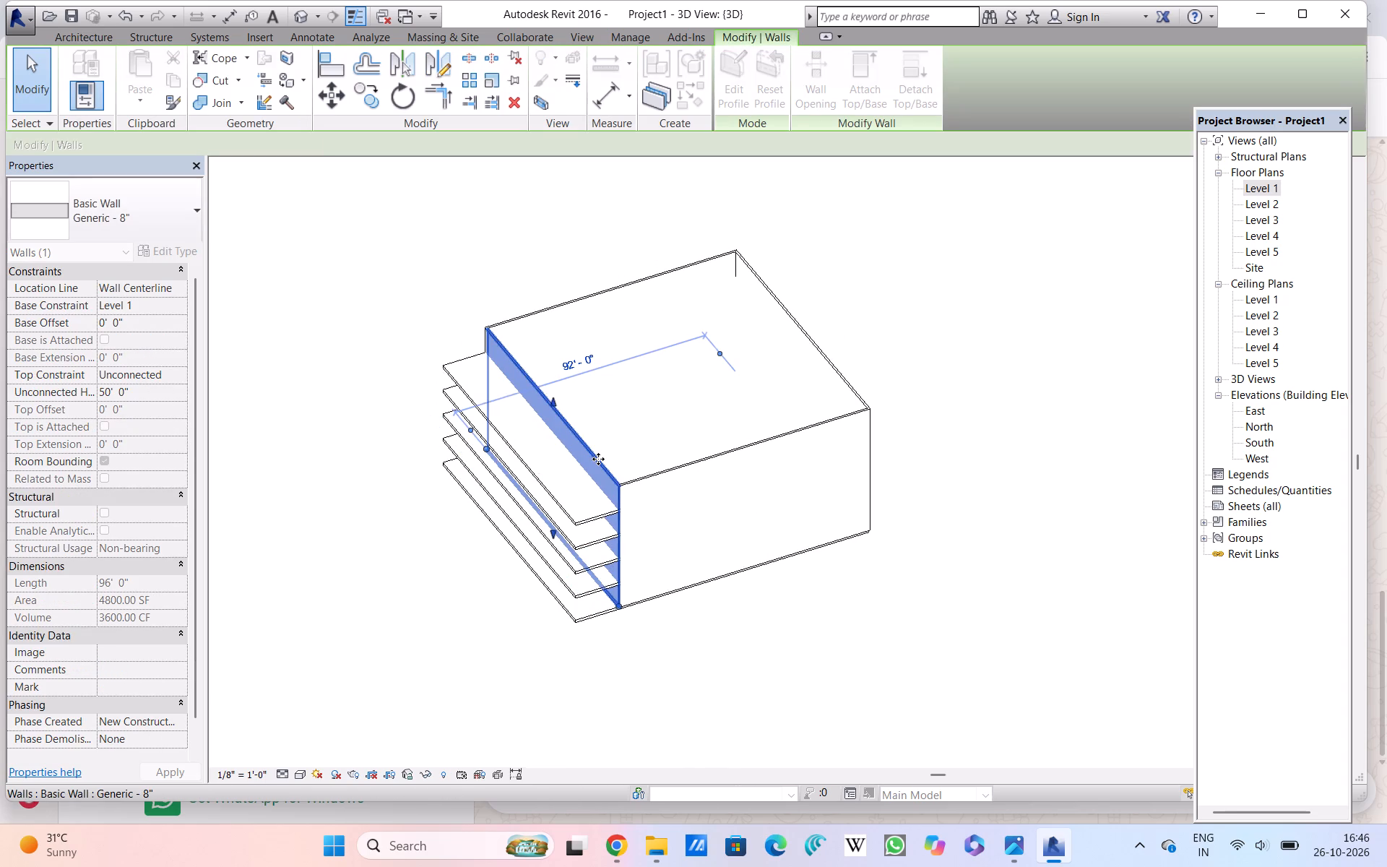
{"action": "left_click", "coordinate": [598, 459]}
{"action": "left_click", "coordinate": [686, 626]}
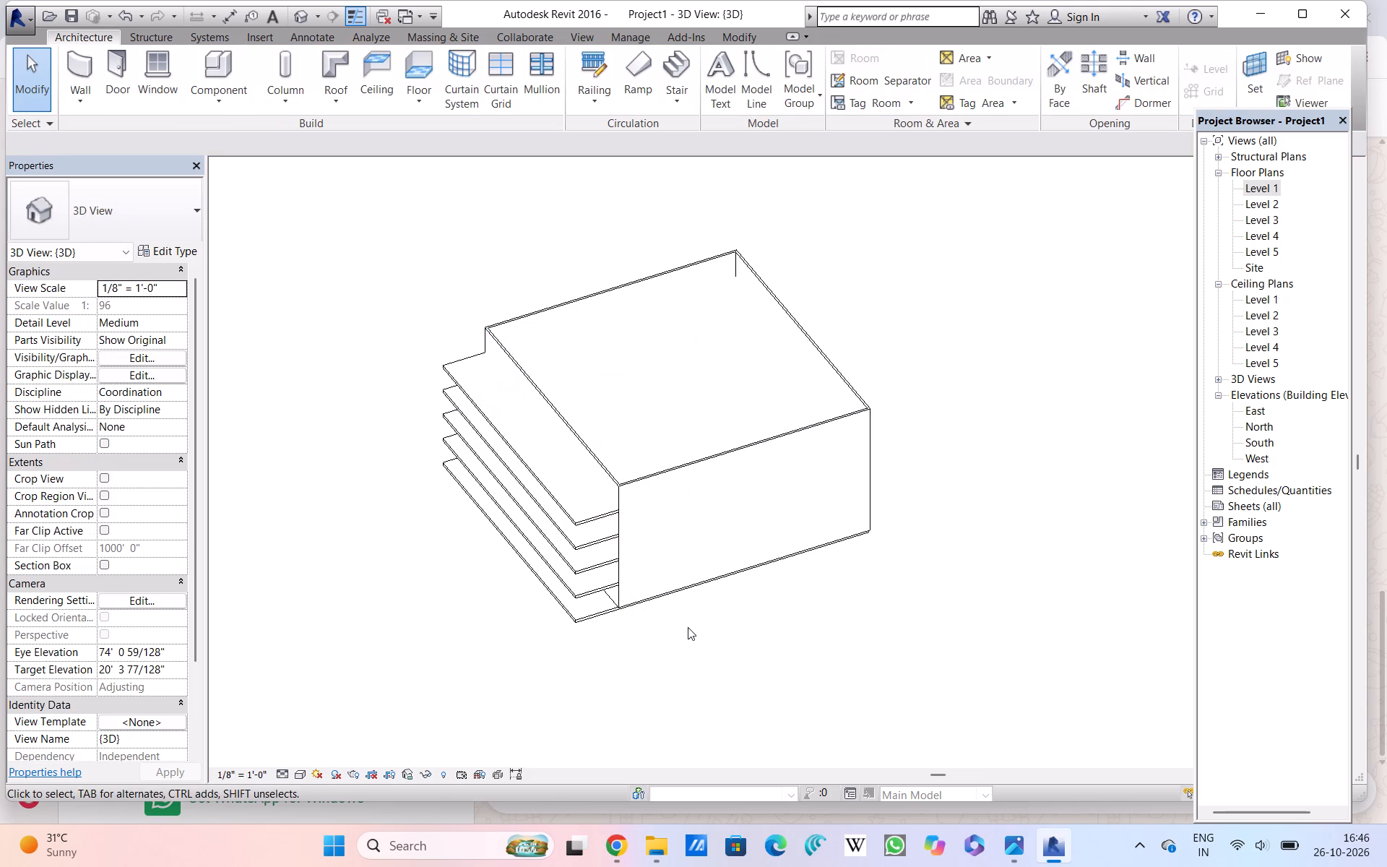
Examine the slabs projecting past the moved wall in 3D and open the Level 1 floor plan.
{"action": "middle_click_drag", "start_coordinate": [724, 607], "coordinate": [930, 599], "text": "shift"}
{"action": "middle_click_drag", "start_coordinate": [966, 570], "coordinate": [982, 555], "text": "shift"}
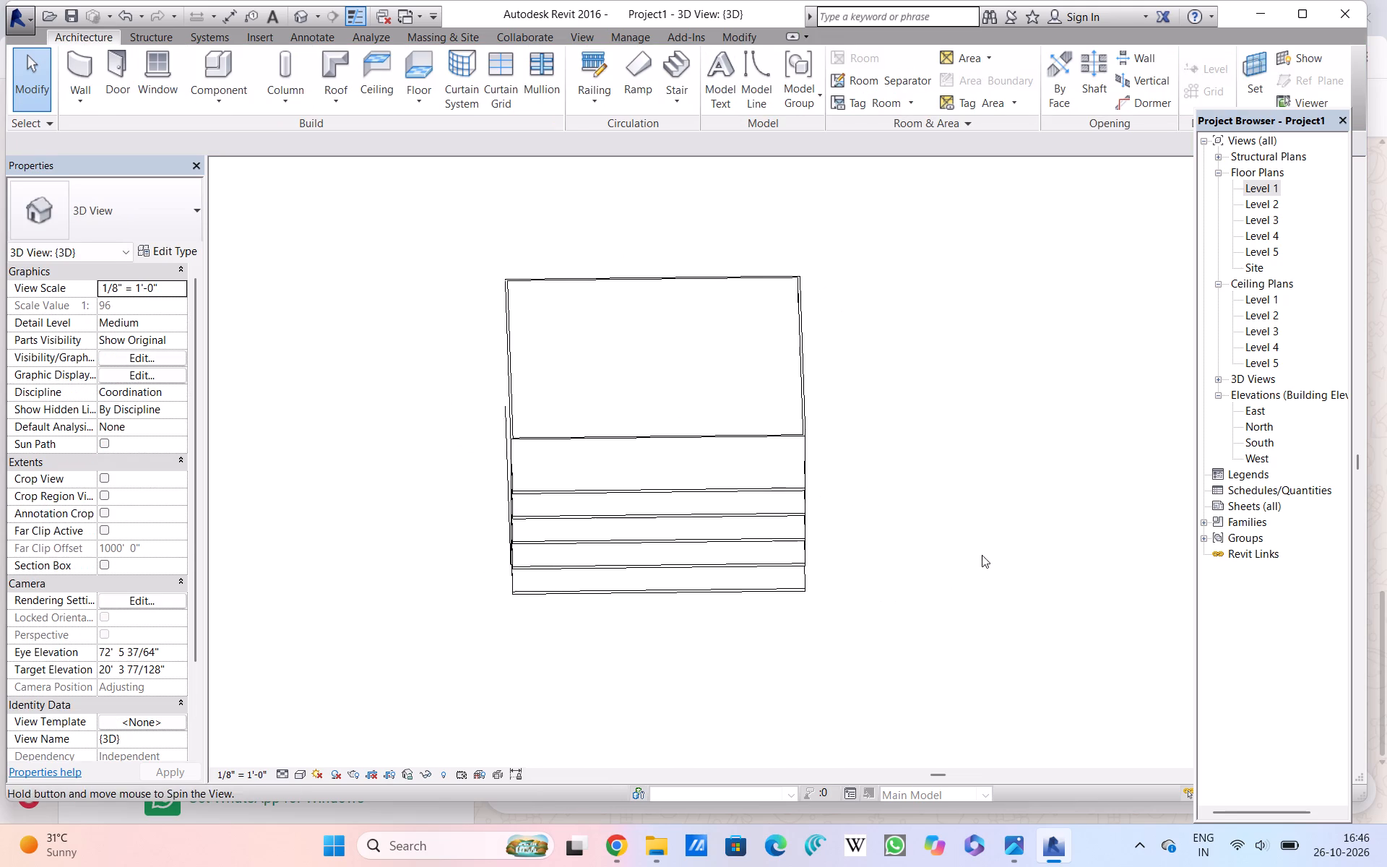
{"action": "middle_click_drag", "start_coordinate": [982, 555], "coordinate": [979, 557], "text": "shift"}
{"action": "middle_click_drag", "start_coordinate": [898, 473], "coordinate": [975, 403], "text": "shift"}
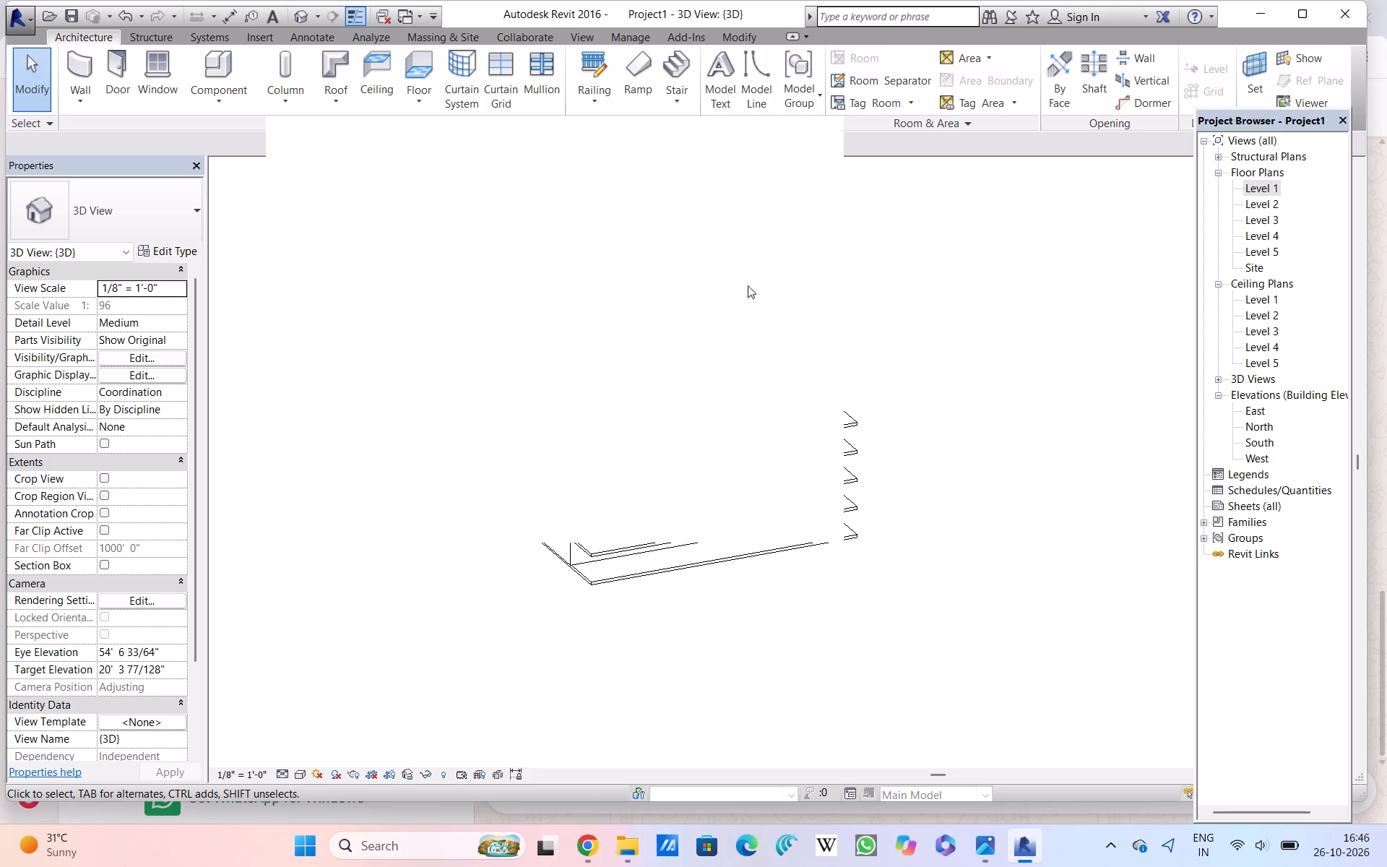
{"action": "double_click", "coordinate": [806, 136]}
{"action": "left_click", "coordinate": [811, 138]}
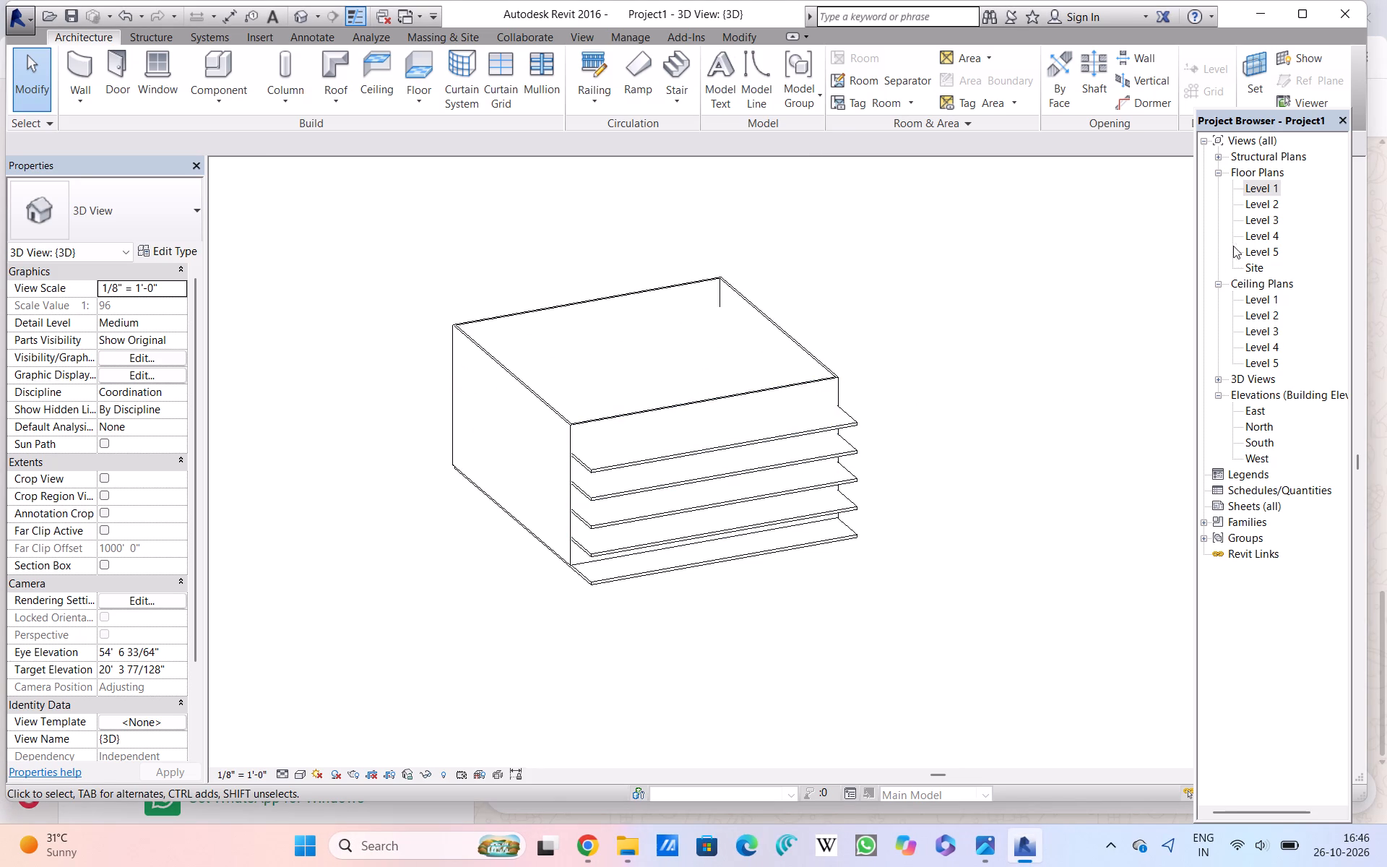
{"action": "double_click", "coordinate": [1268, 187]}
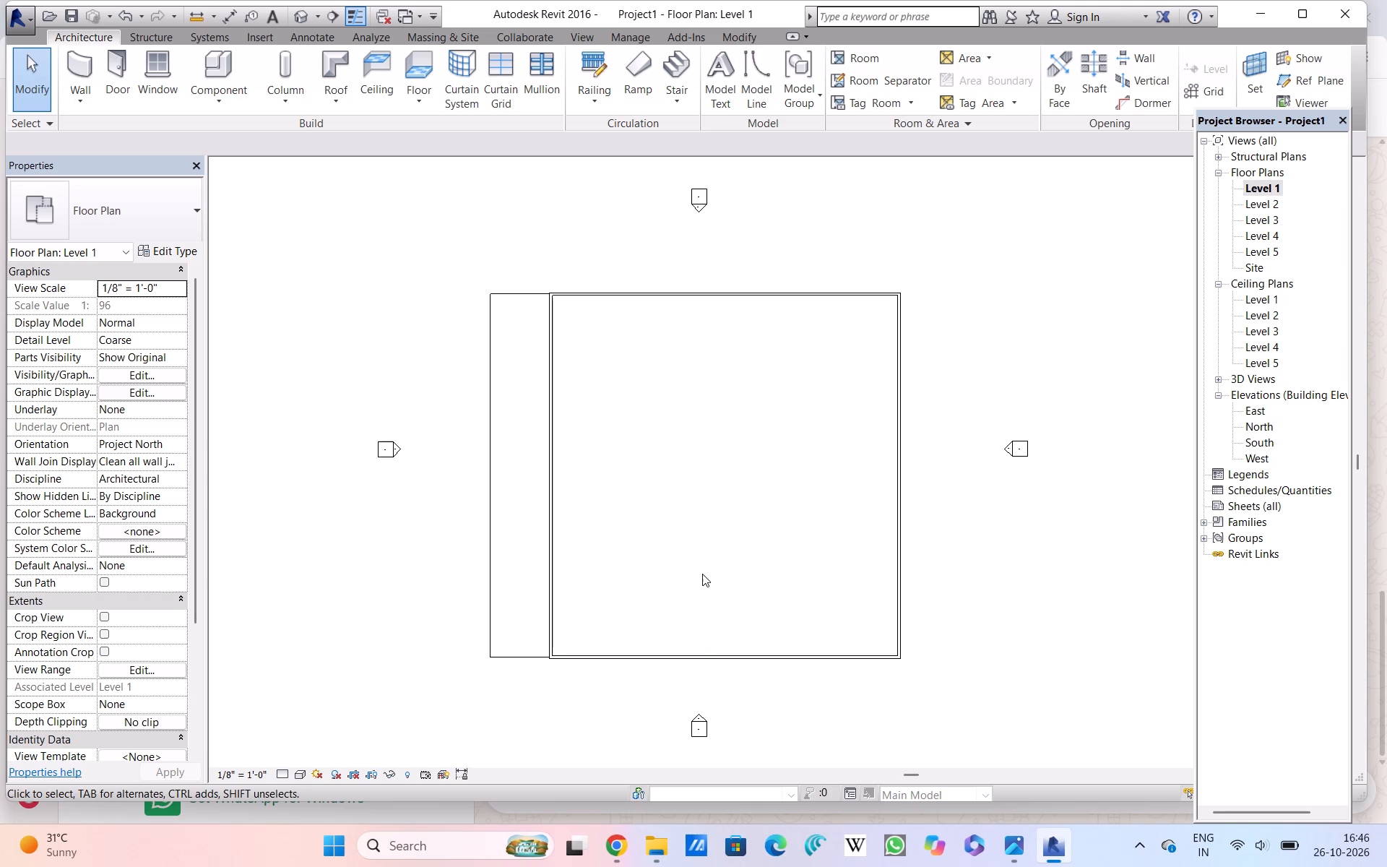
Examine the walls, levels and projecting slabs in the South, North, East and West elevations, finishing in the North elevation.
{"action": "middle_click_drag", "start_coordinate": [688, 573], "coordinate": [766, 583], "text": "shift"}
{"action": "scroll", "coordinate": [711, 578], "scroll_direction": "down", "scroll_amount": 1, "text": "shift"}
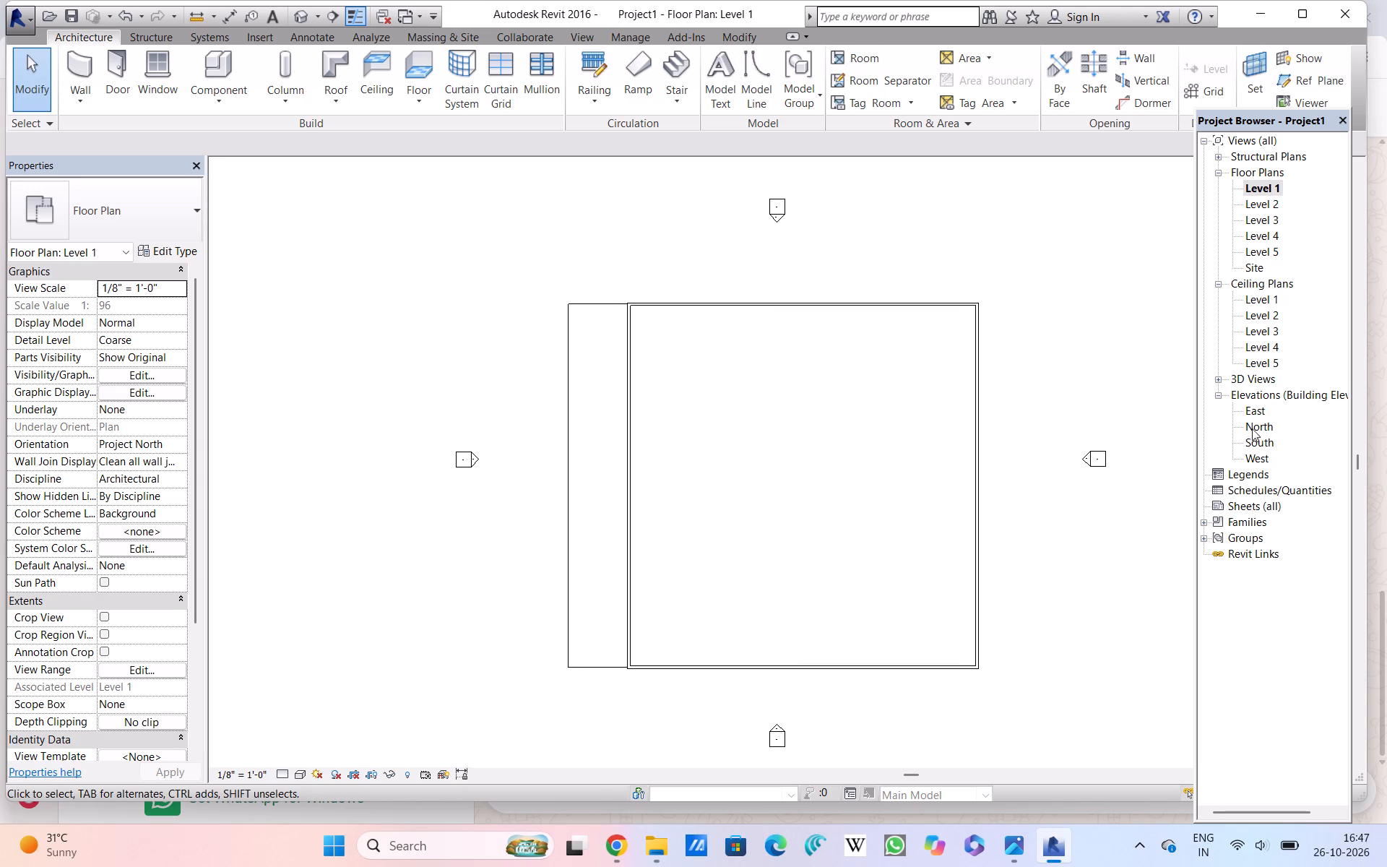
{"action": "left_click", "coordinate": [1255, 437]}
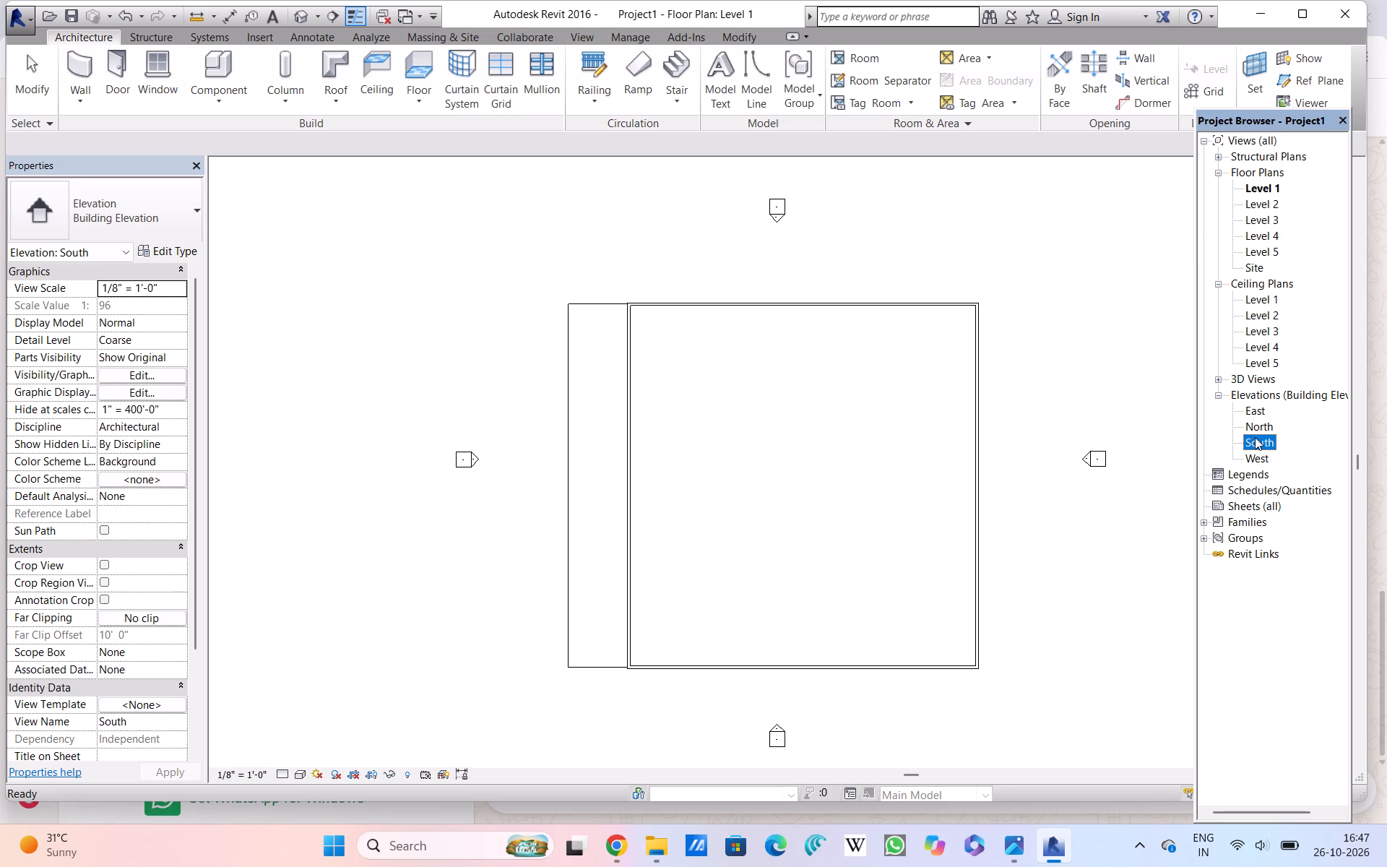
{"action": "left_click", "coordinate": [1255, 437]}
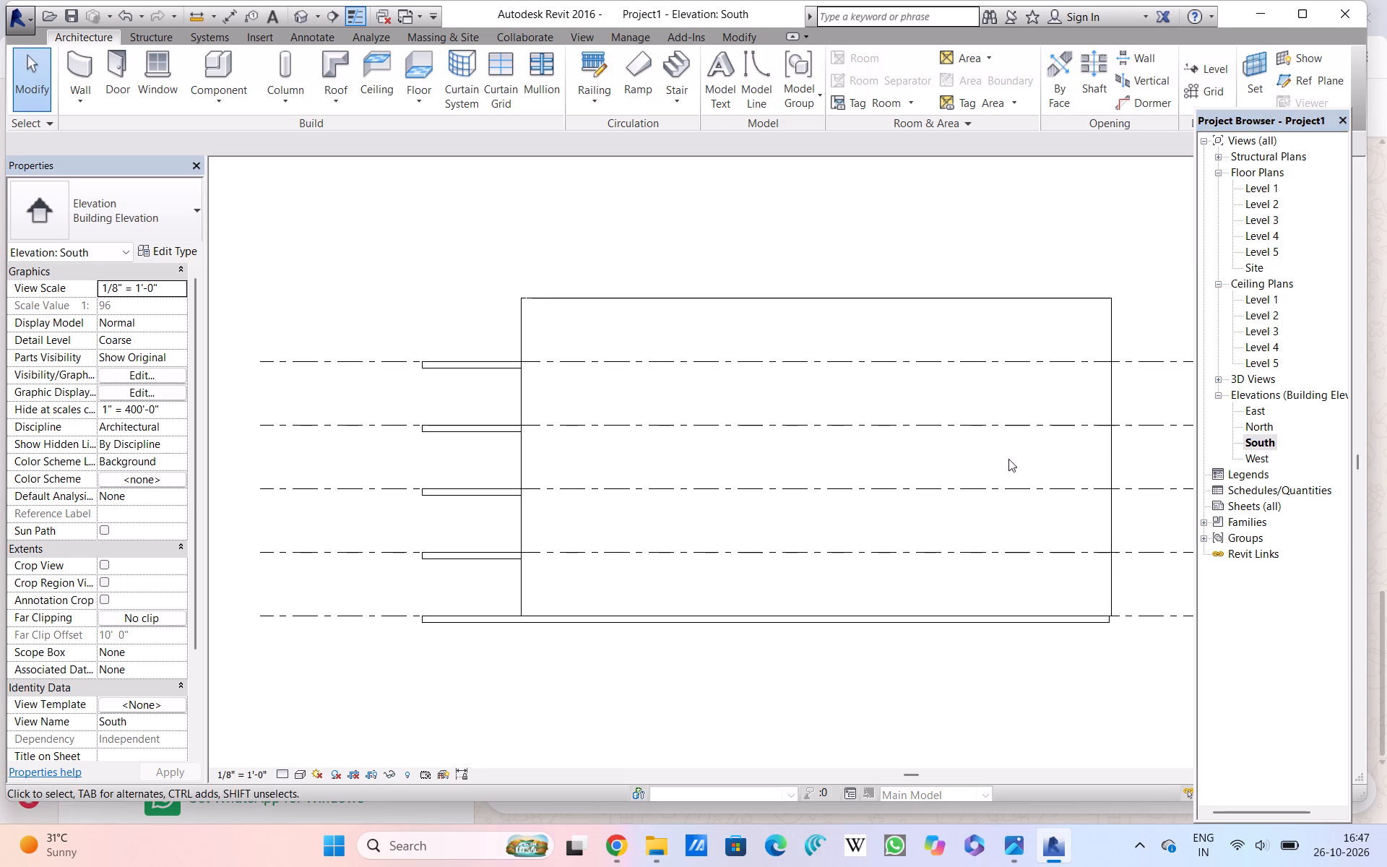
{"action": "double_click", "coordinate": [1269, 428]}
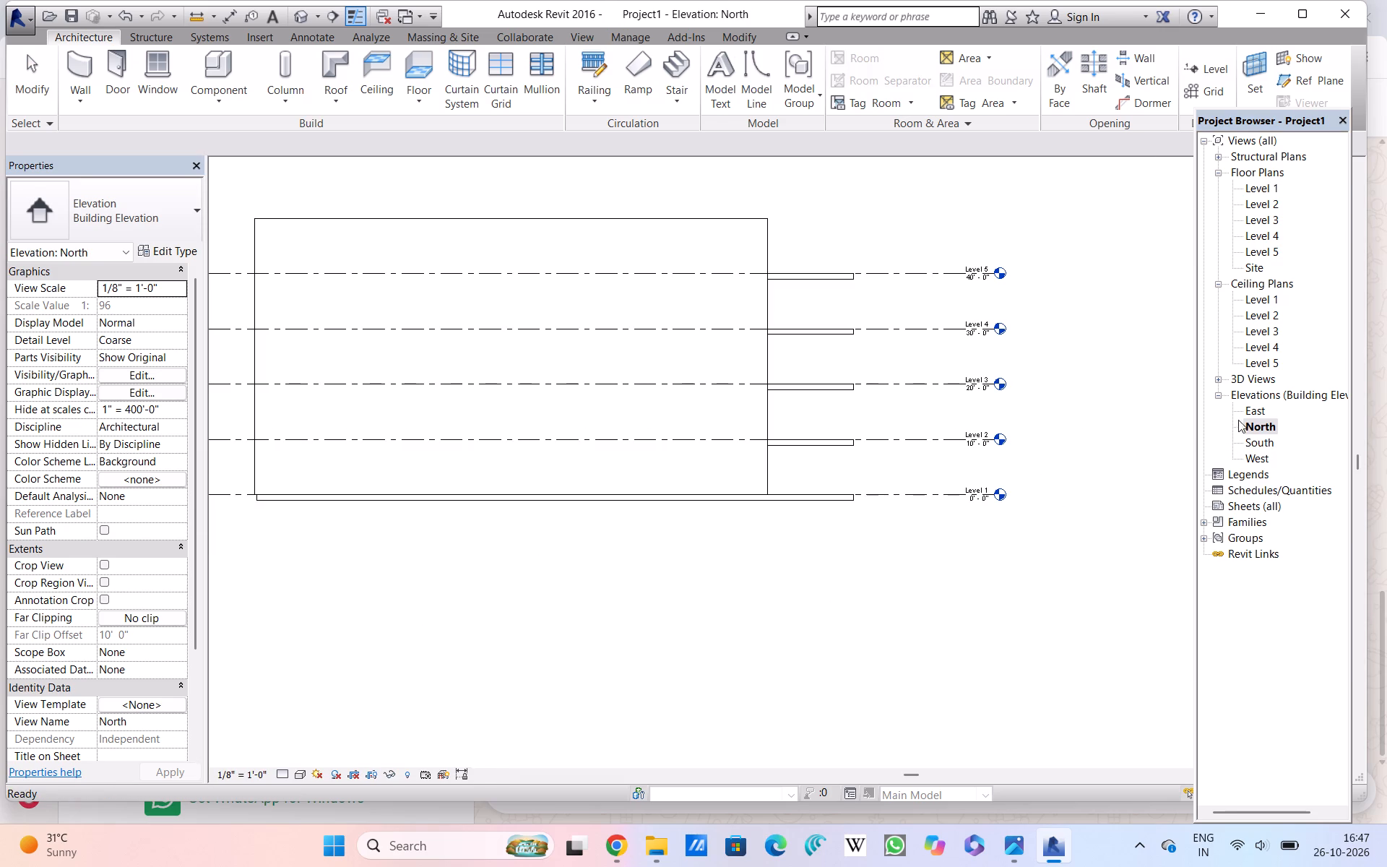
{"action": "left_click", "coordinate": [1253, 408]}
{"action": "double_click", "coordinate": [1253, 408]}
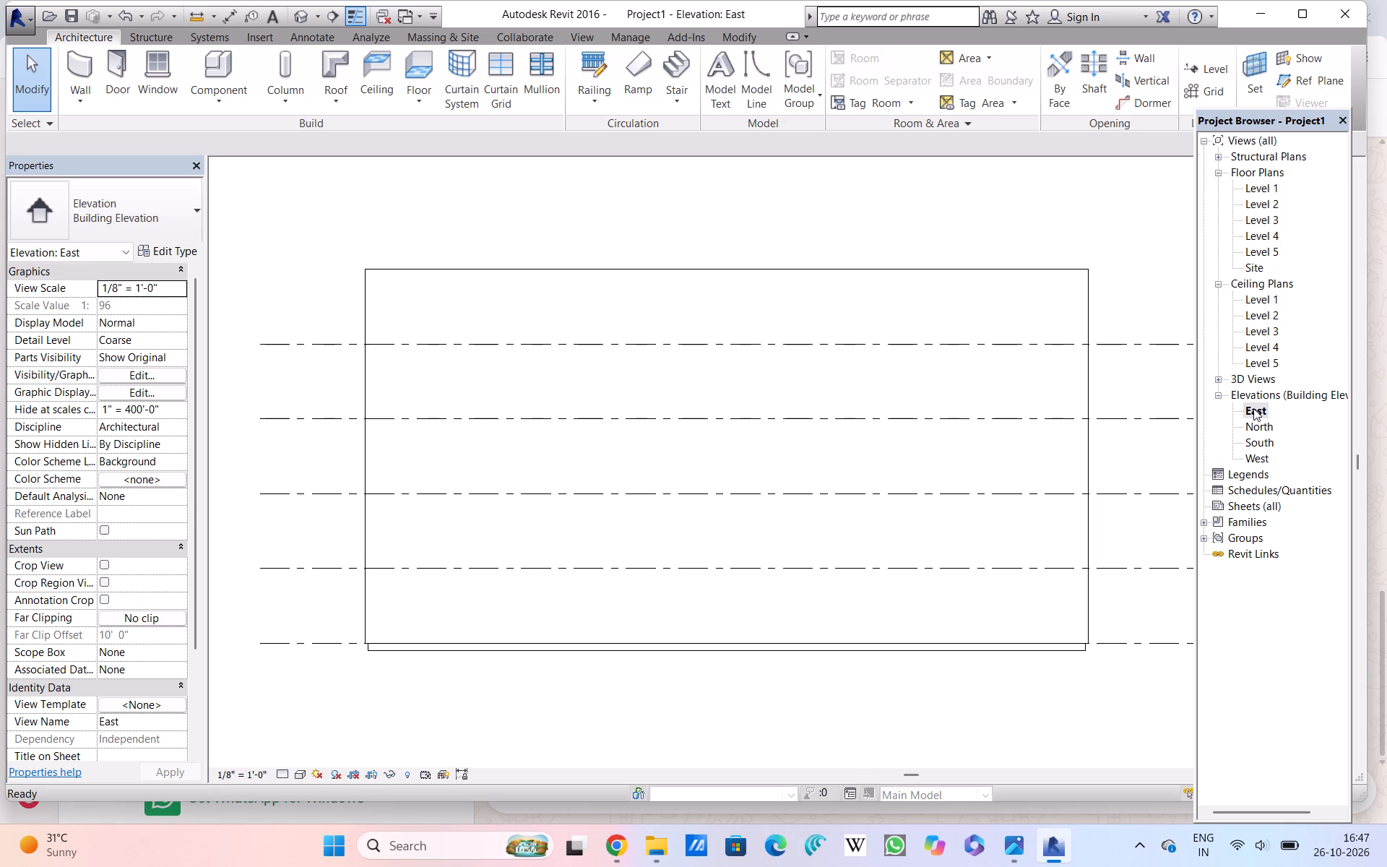
{"action": "double_click", "coordinate": [1253, 457]}
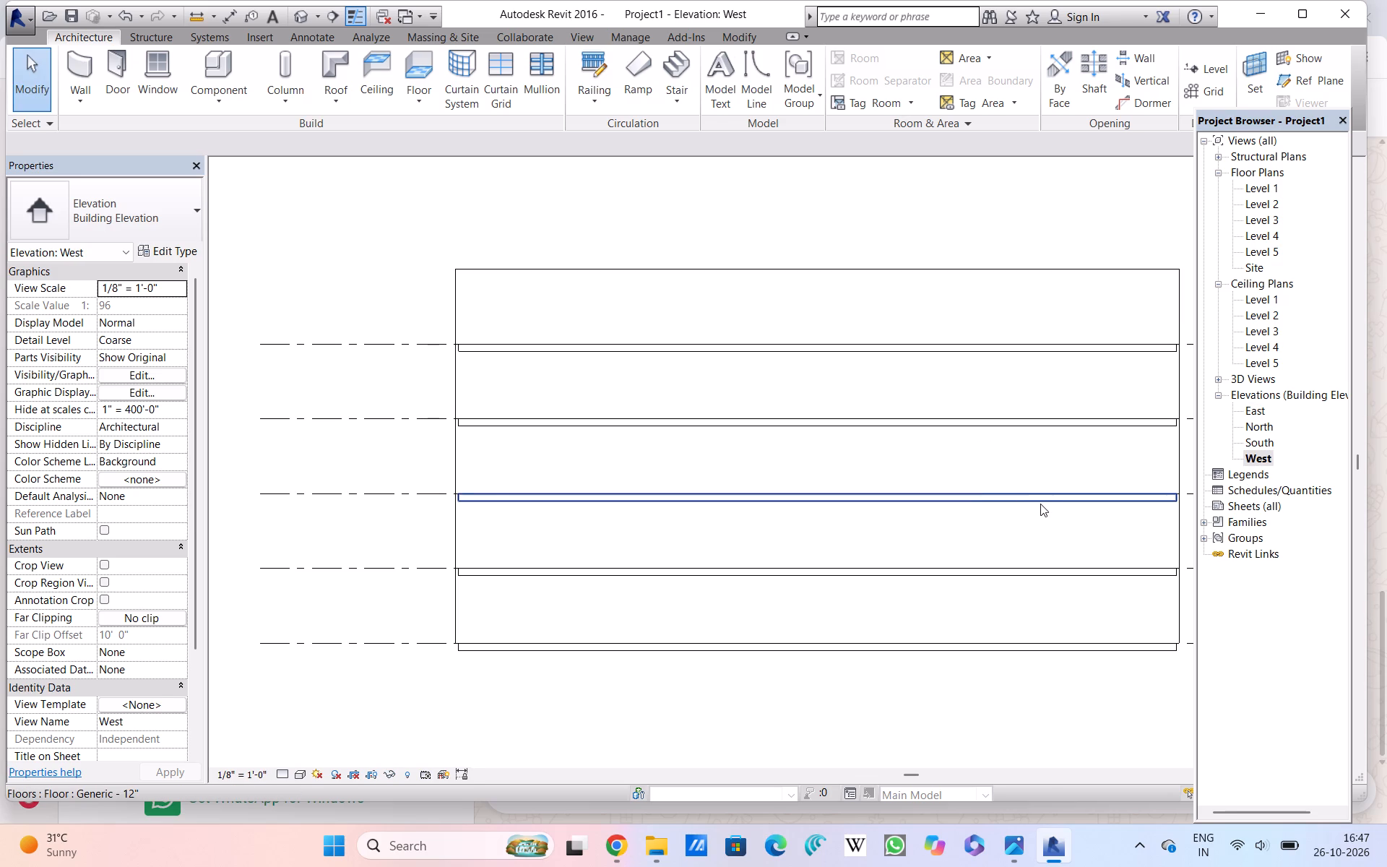
{"action": "scroll", "coordinate": [1041, 506], "scroll_direction": "down", "scroll_amount": 2}
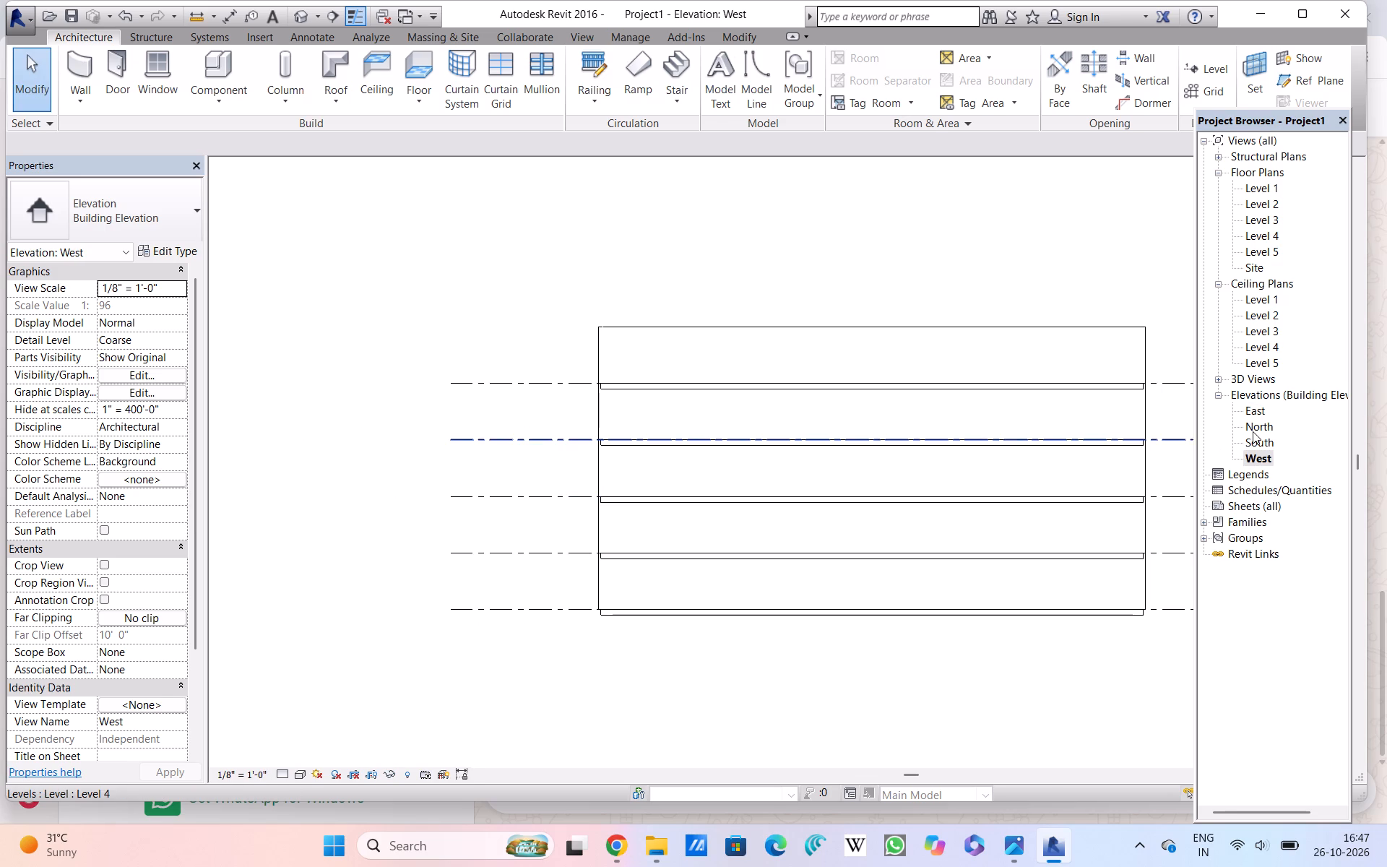
{"action": "left_click", "coordinate": [1258, 424]}
{"action": "left_click", "coordinate": [1258, 424]}
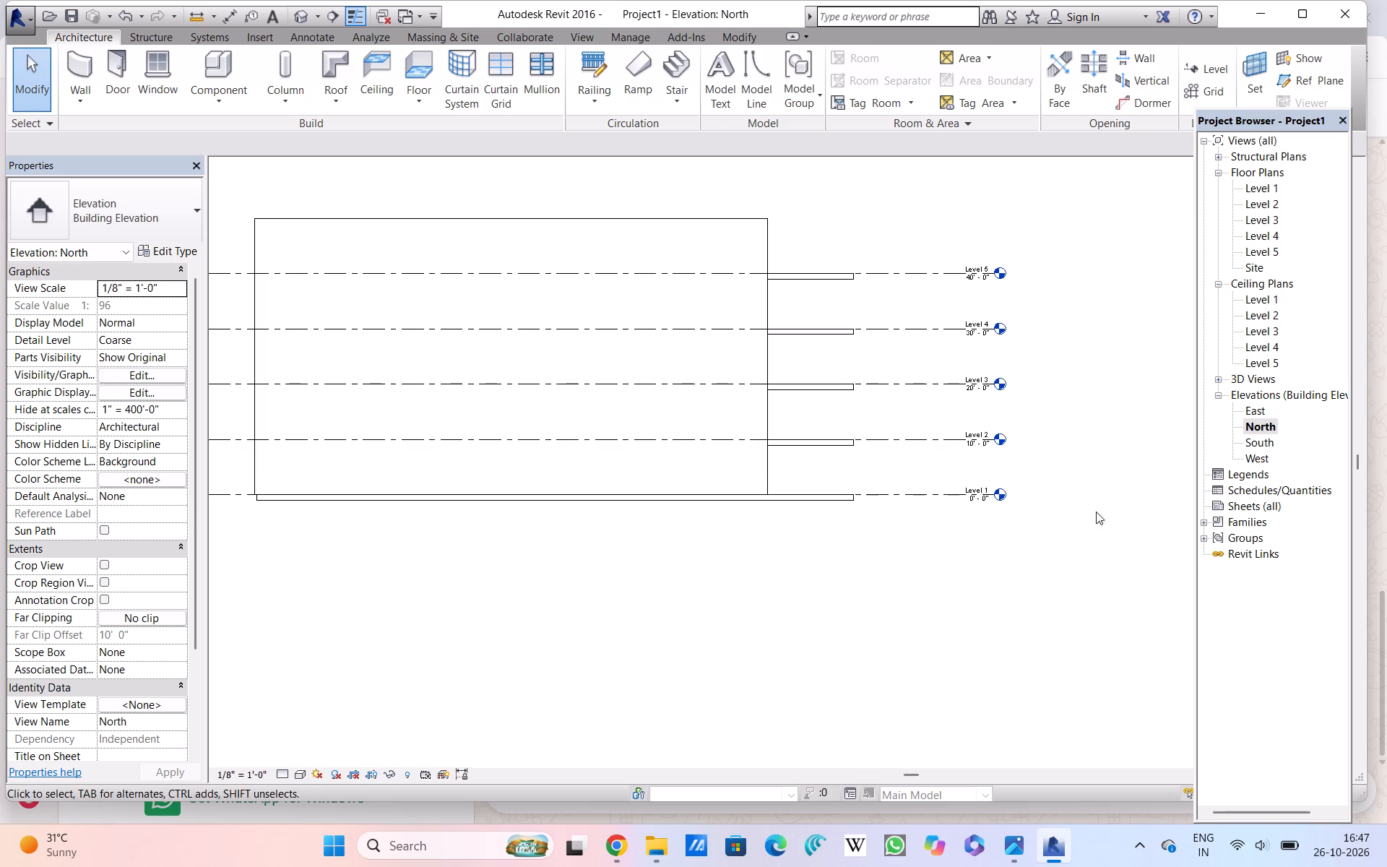
Examine the recessed west wall and projecting slabs from several angles in the default 3D view and return to the Level 1 floor plan.
{"action": "left_click", "coordinate": [298, 10]}
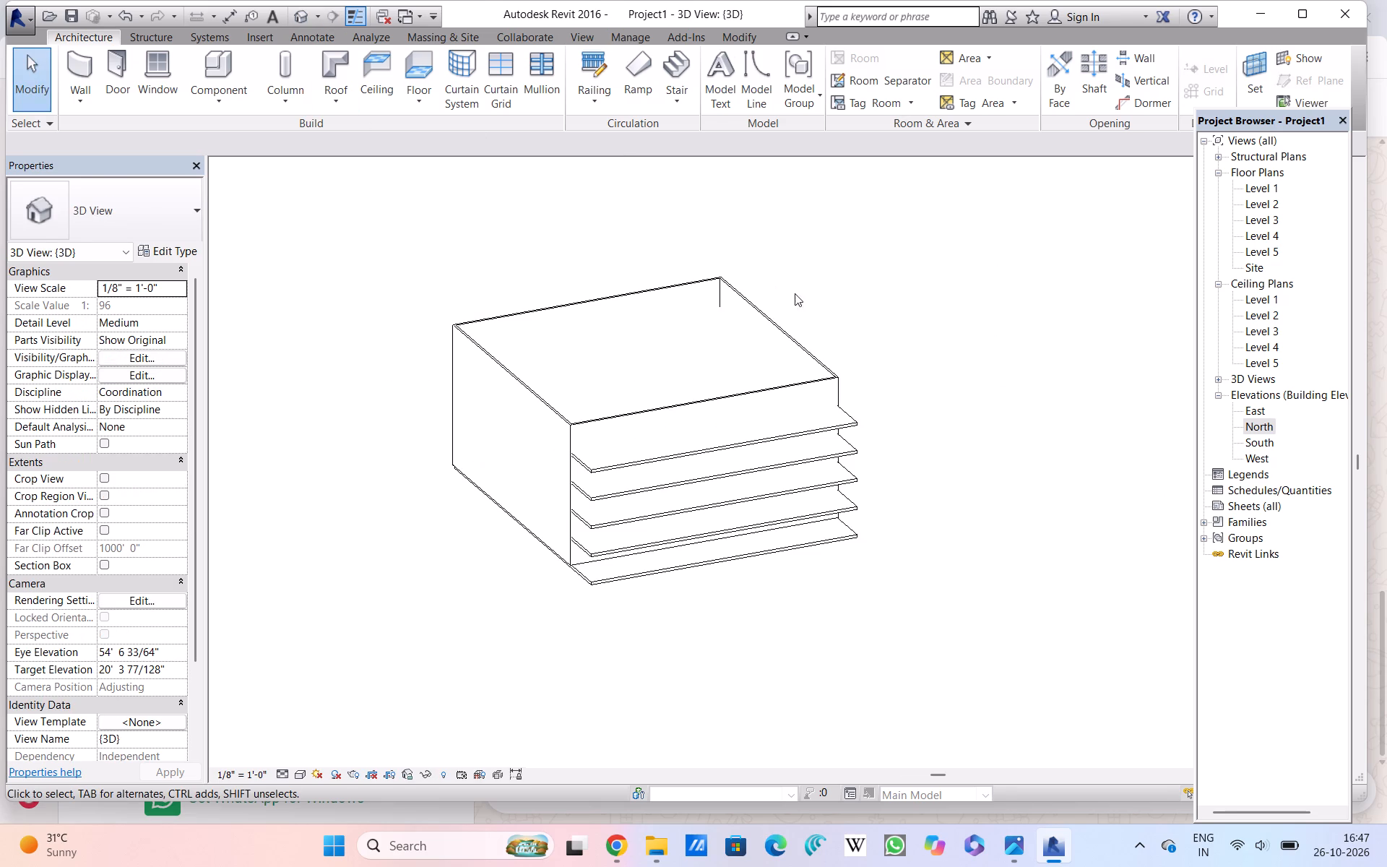
{"action": "middle_click_drag", "start_coordinate": [866, 338], "coordinate": [842, 350], "text": "shift"}
{"action": "scroll", "coordinate": [866, 338], "scroll_direction": "down", "scroll_amount": 1, "text": "shift"}
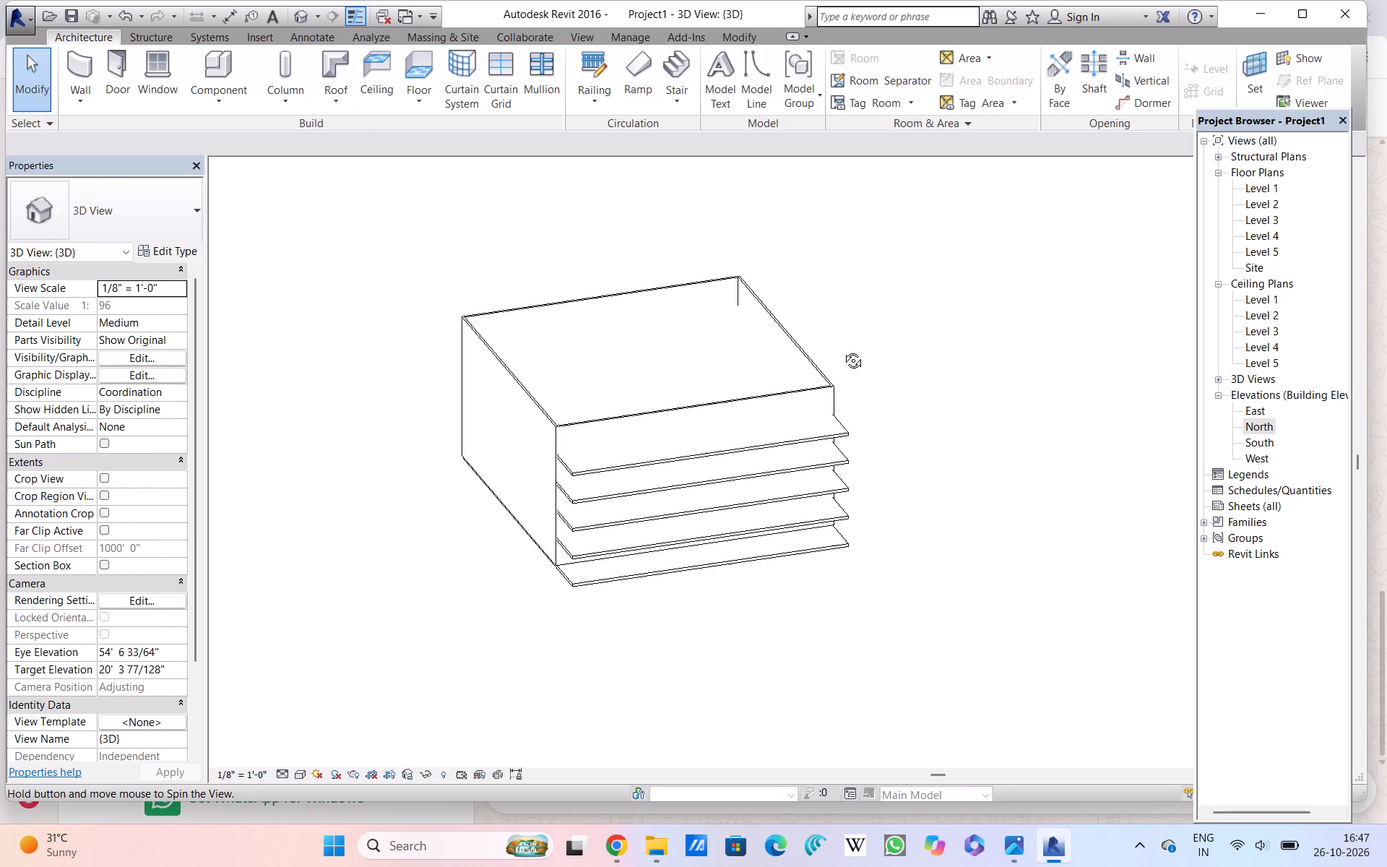
{"action": "middle_click_drag", "start_coordinate": [842, 350], "coordinate": [772, 430], "text": "shift"}
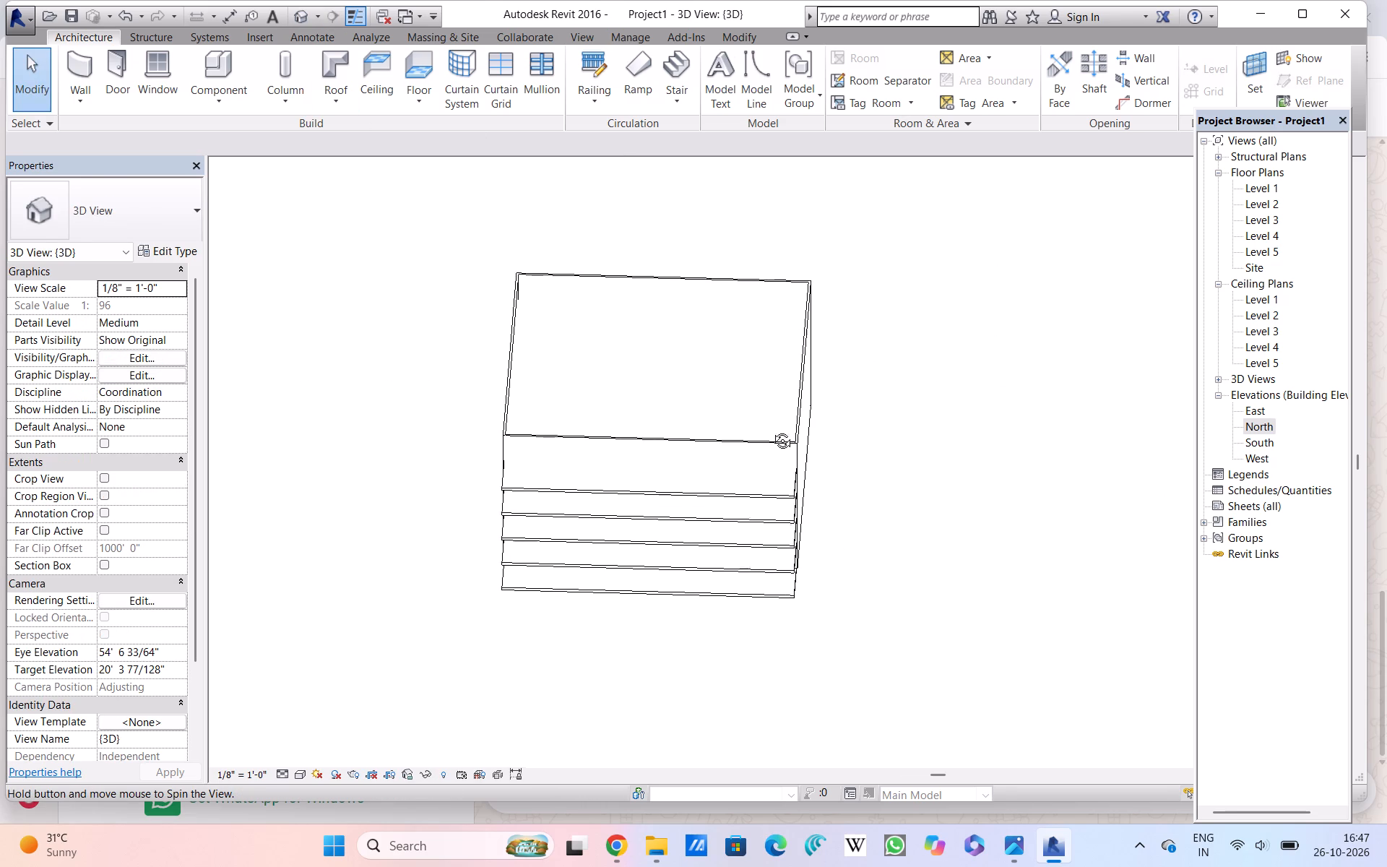
{"action": "middle_click_drag", "start_coordinate": [772, 430], "coordinate": [776, 322], "text": "shift"}
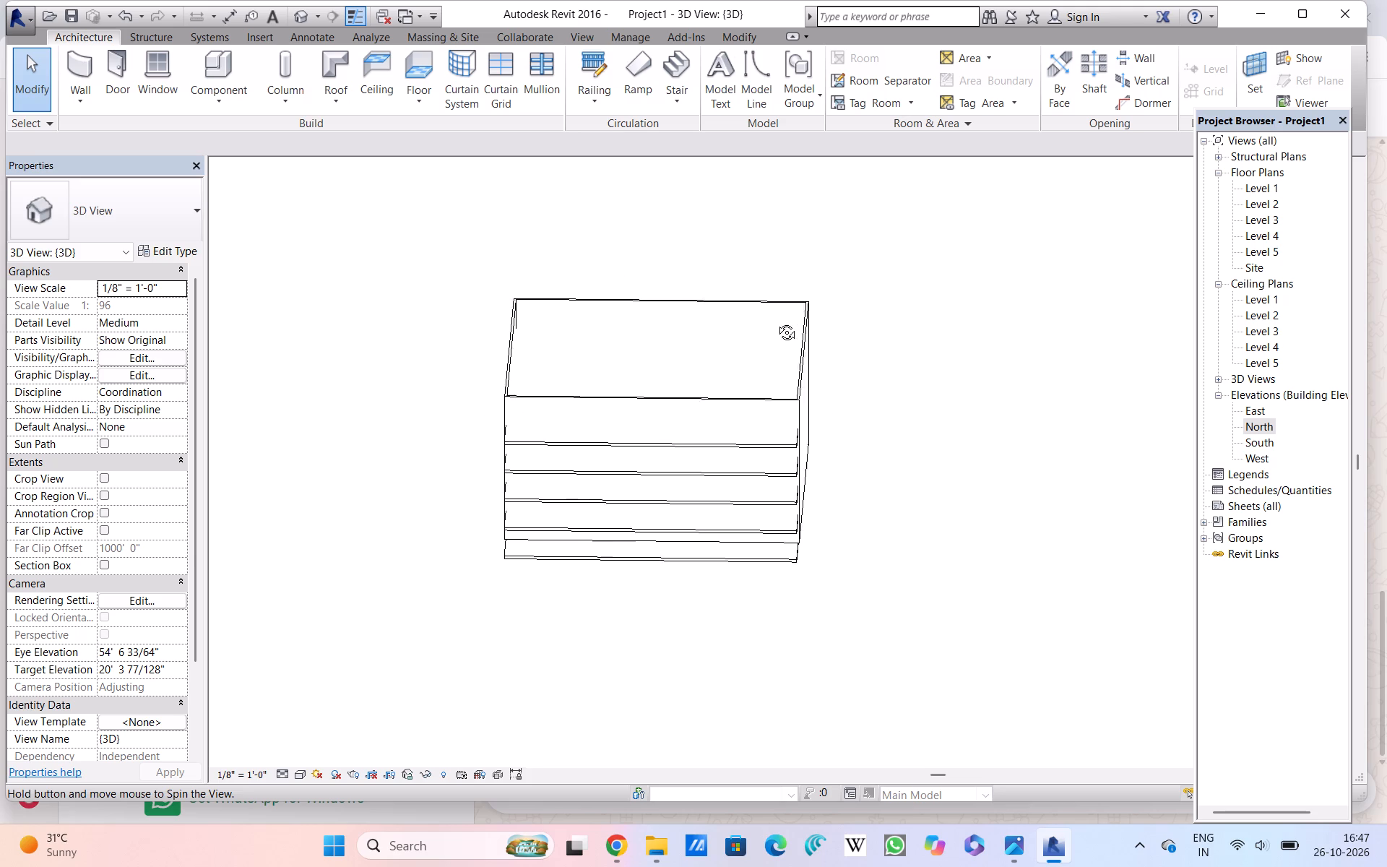
{"action": "middle_click_drag", "start_coordinate": [776, 322], "coordinate": [776, 460], "text": "shift"}
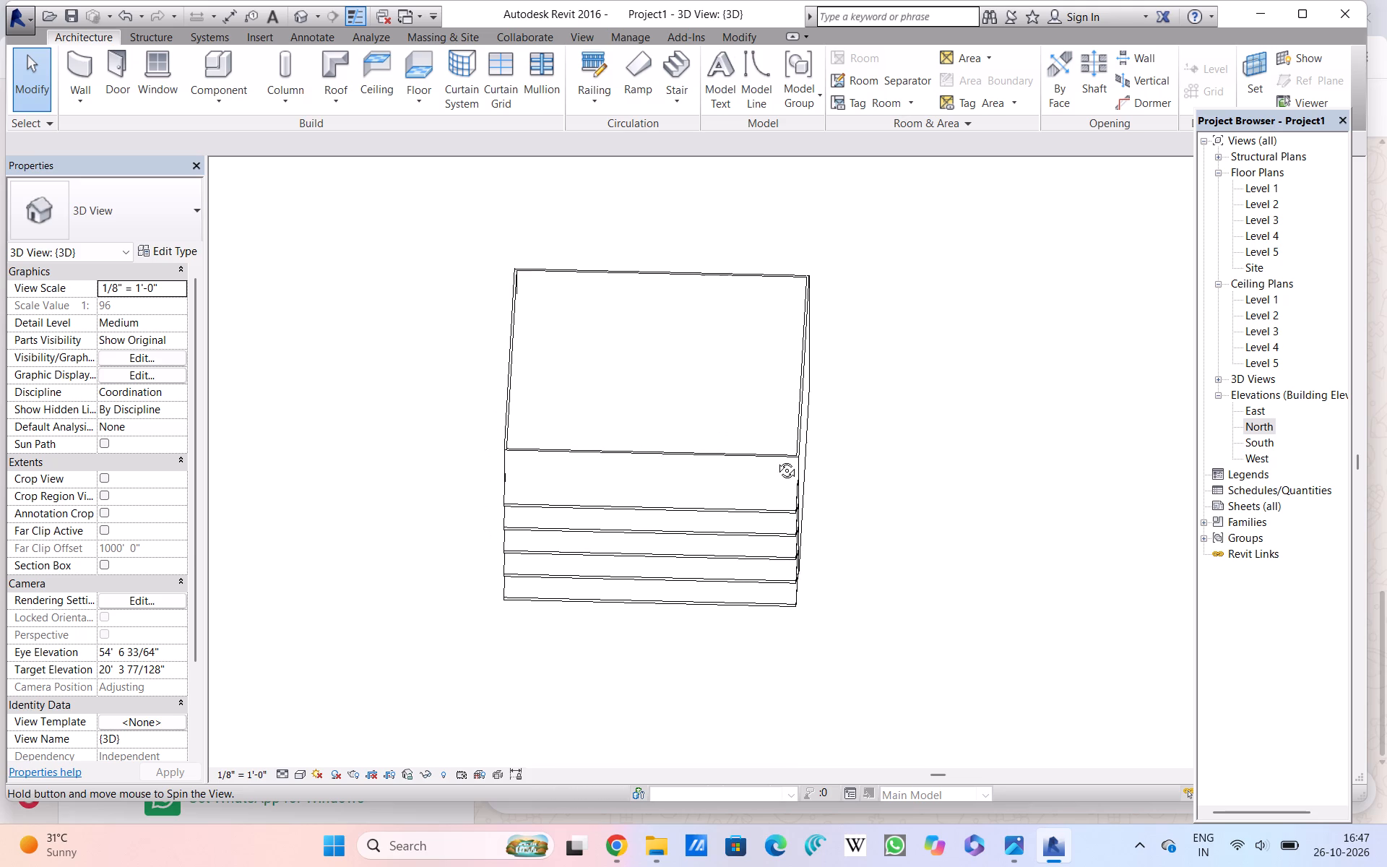
{"action": "middle_click_drag", "start_coordinate": [776, 460], "coordinate": [776, 470], "text": "shift"}
{"action": "left_click", "coordinate": [1263, 180]}
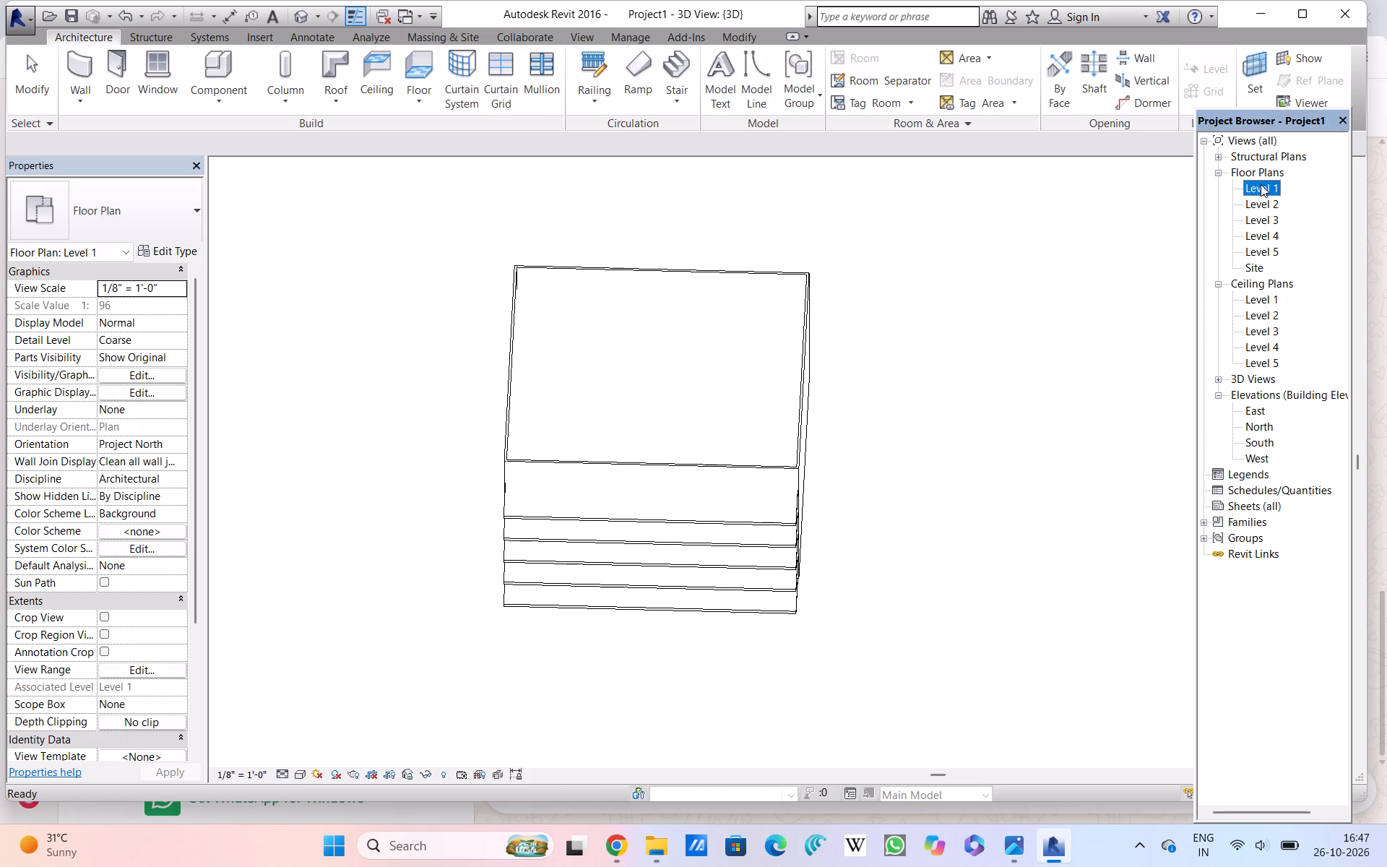
{"action": "left_click", "coordinate": [1261, 184]}
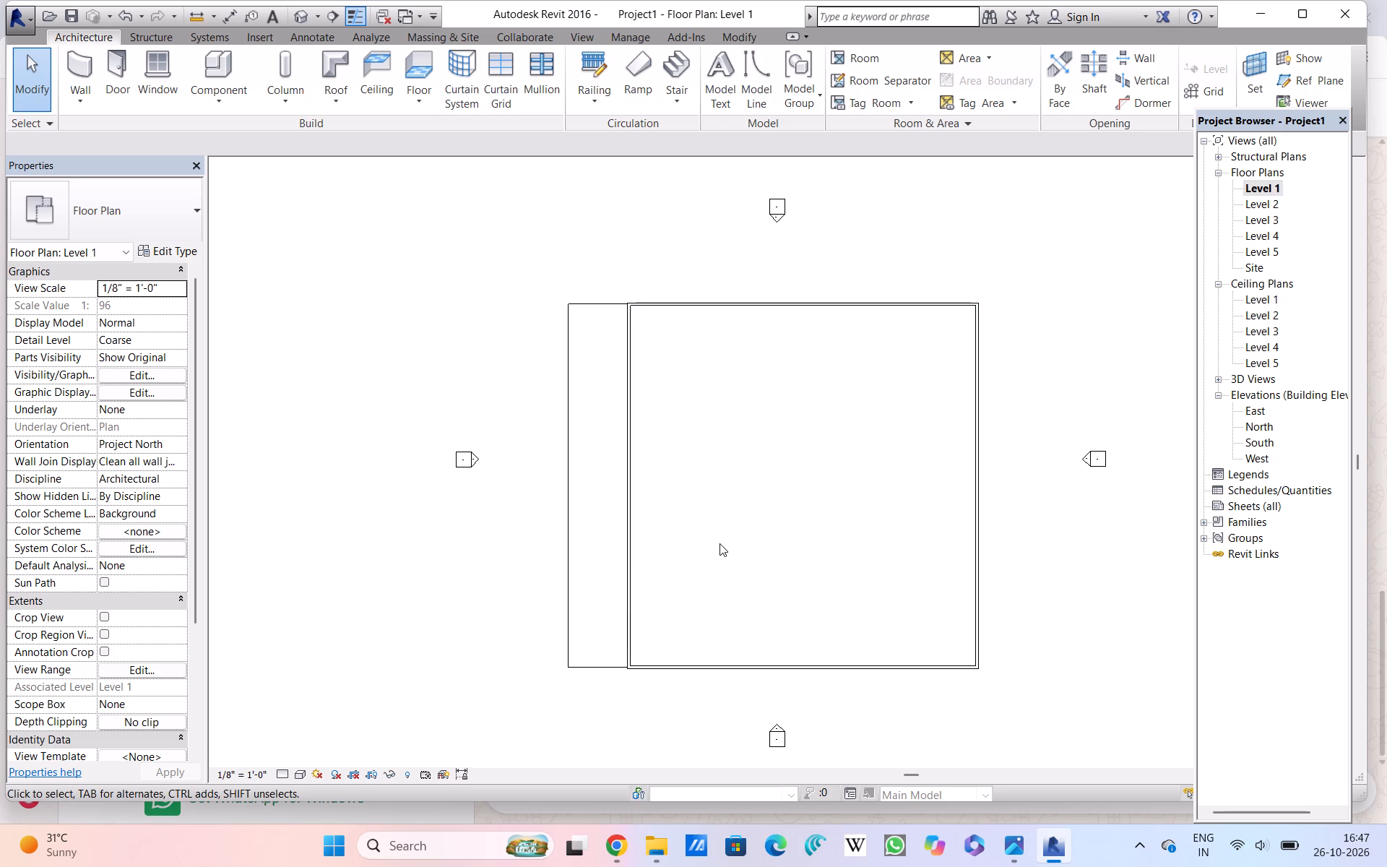
Draw two parallel Generic - 8" walls, 50' high and 16' long, from the slab's west edge to the recessed wall, about 16' apart and centred.
{"action": "middle_click_drag", "start_coordinate": [714, 537], "coordinate": [756, 521], "text": "shift"}
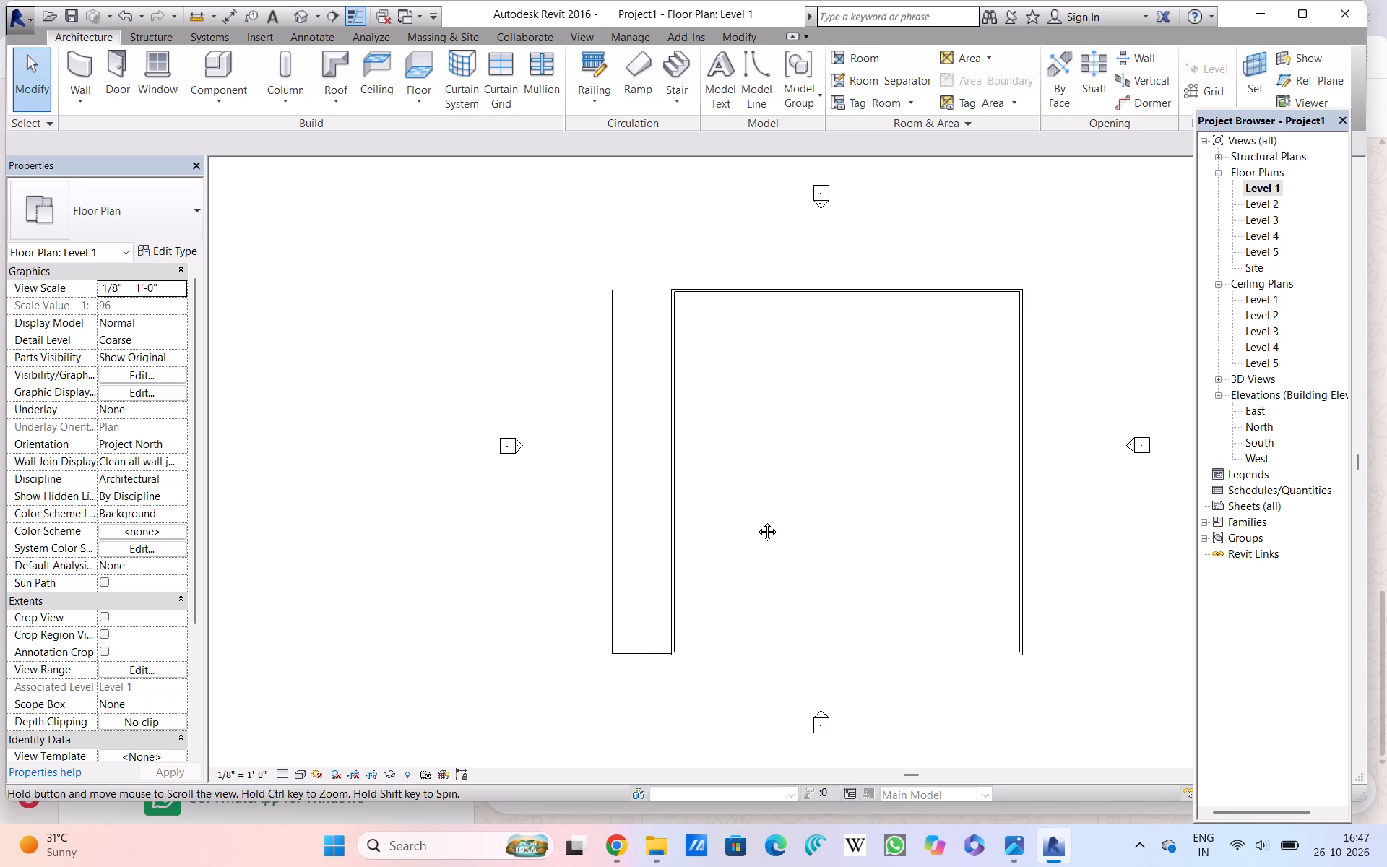
{"action": "middle_click_drag", "start_coordinate": [756, 521], "coordinate": [753, 517], "text": "shift"}
{"action": "middle_click_drag", "start_coordinate": [749, 516], "coordinate": [688, 510]}
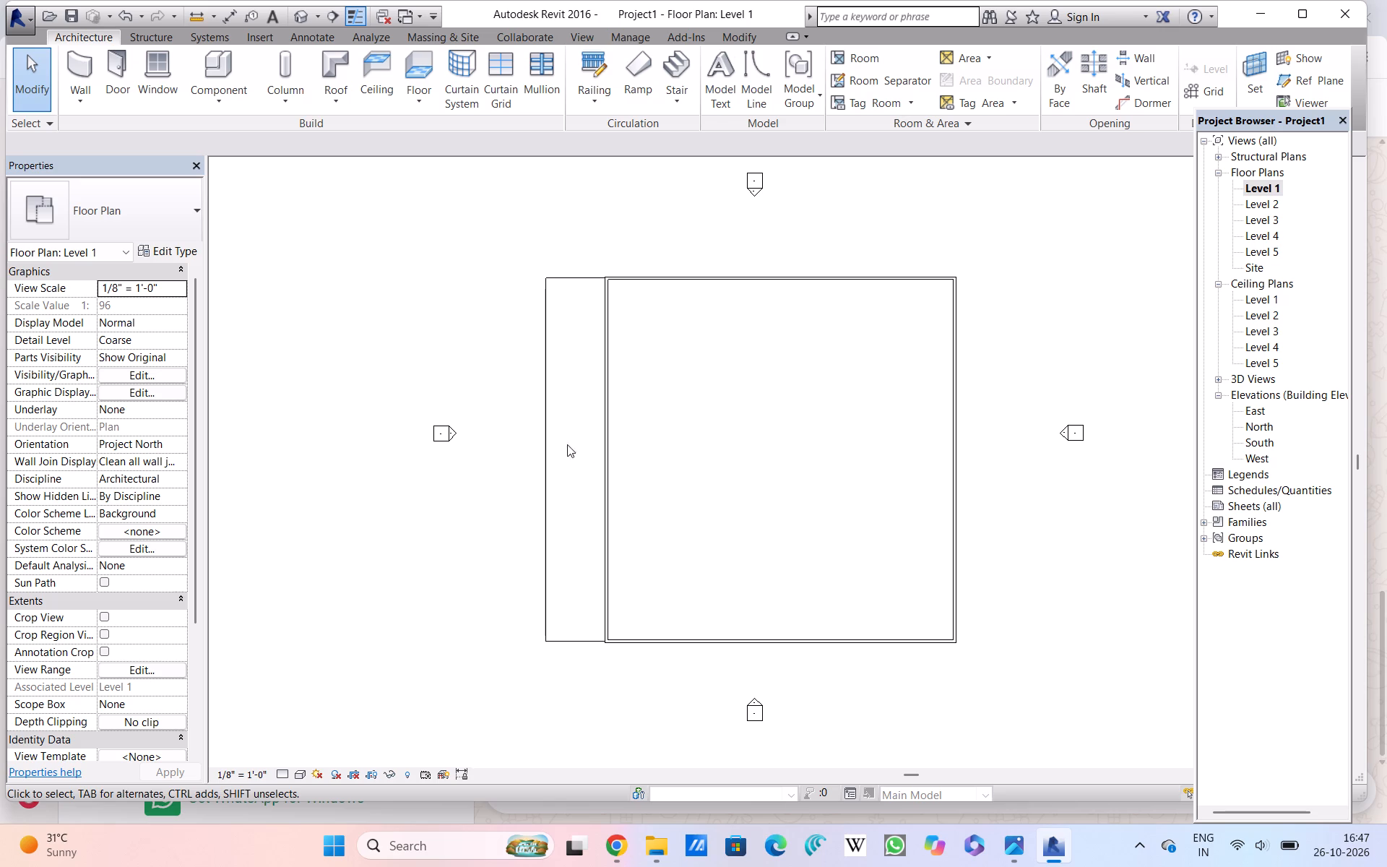
{"action": "left_click", "coordinate": [80, 59]}
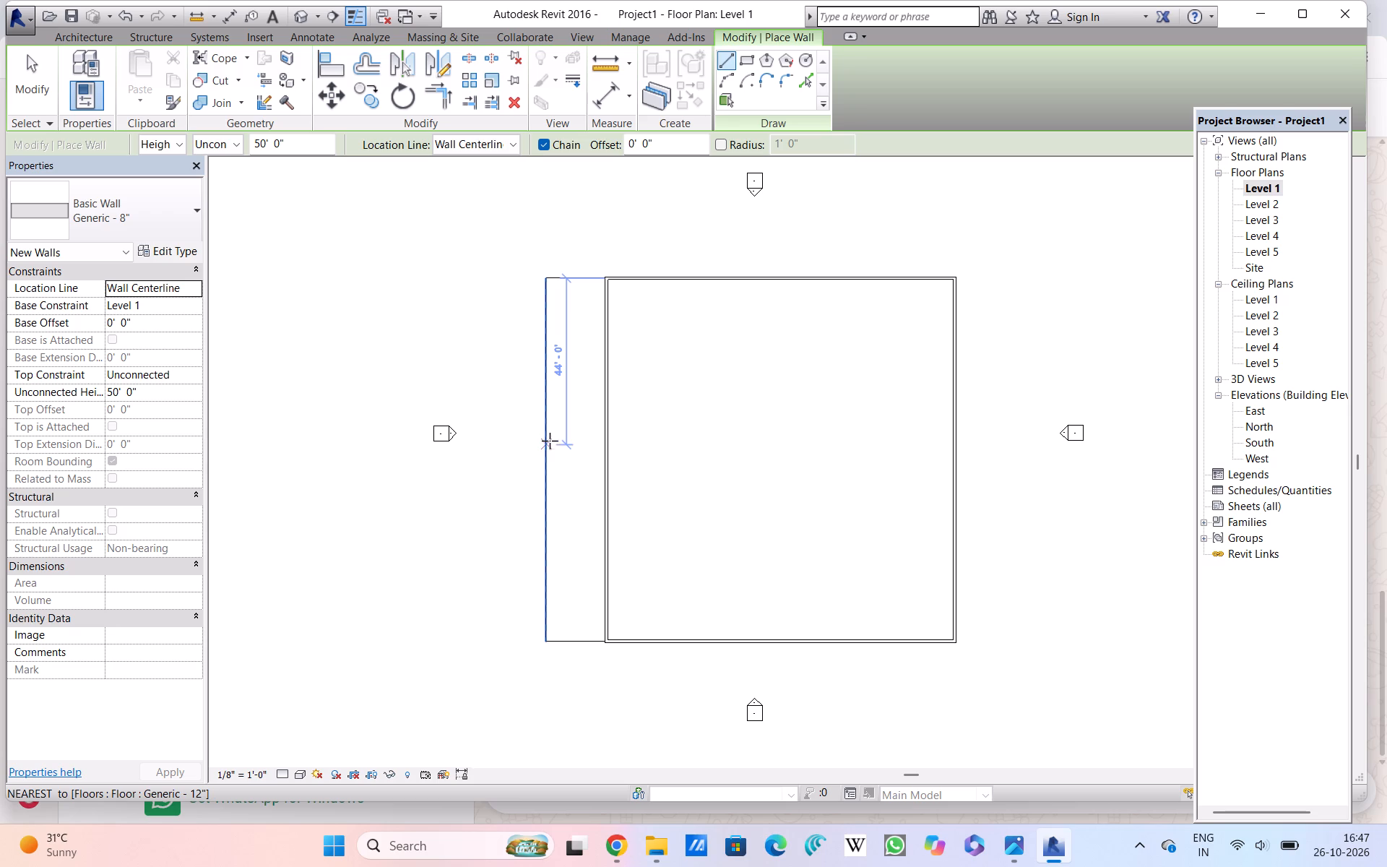
{"action": "left_click", "coordinate": [547, 430]}
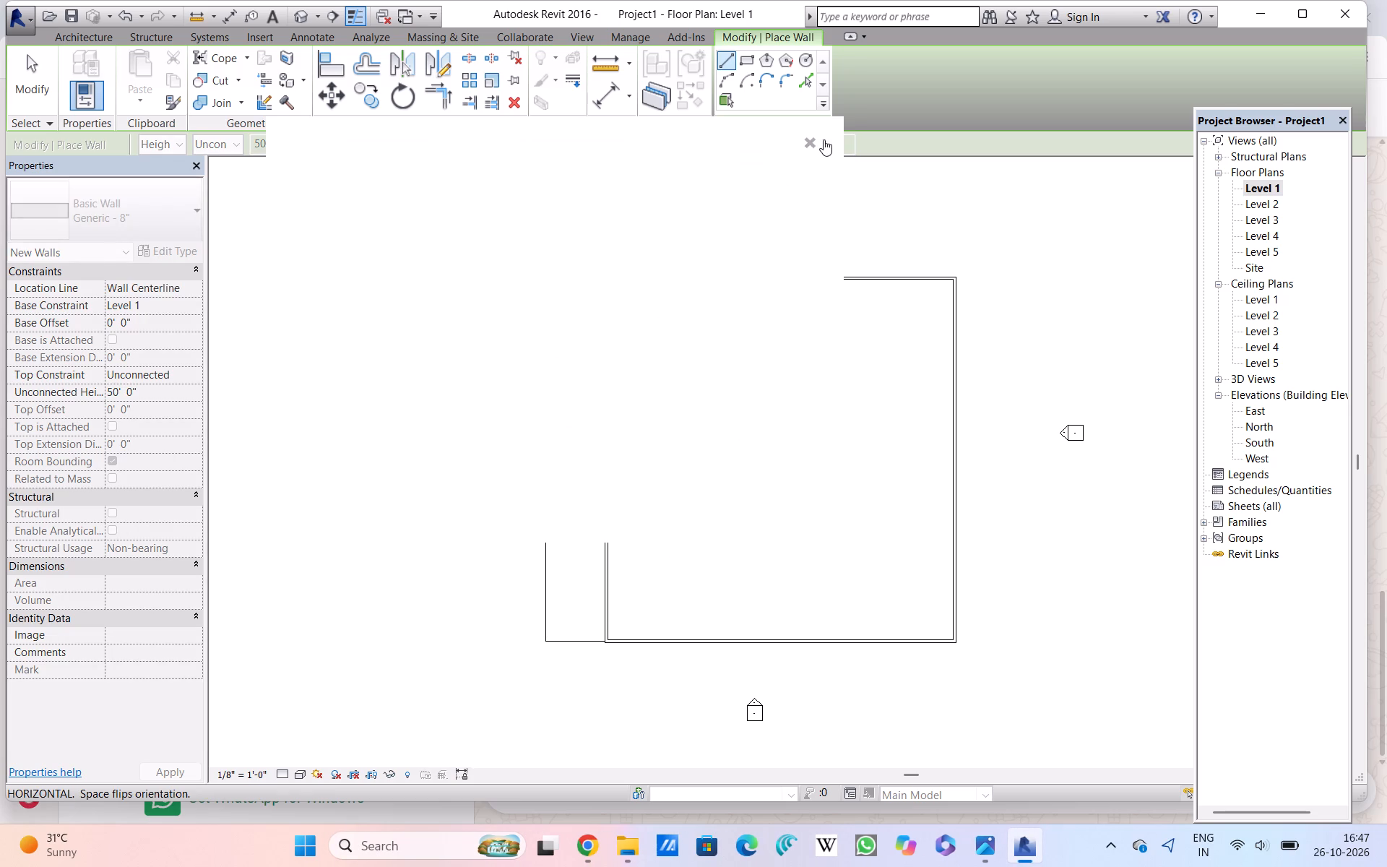
{"action": "double_click", "coordinate": [811, 142]}
{"action": "left_click", "coordinate": [811, 142]}
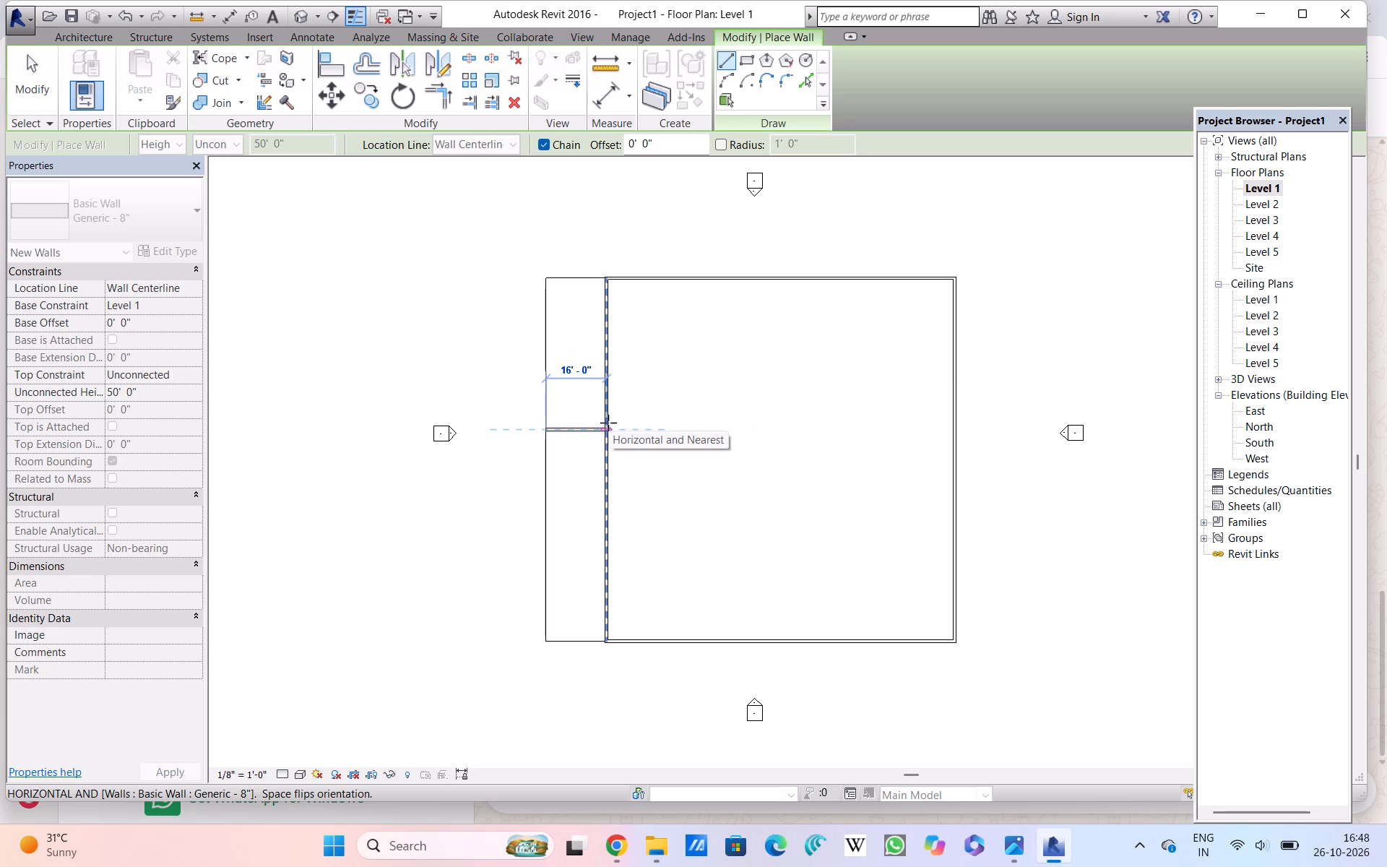
{"action": "left_click", "coordinate": [608, 423]}
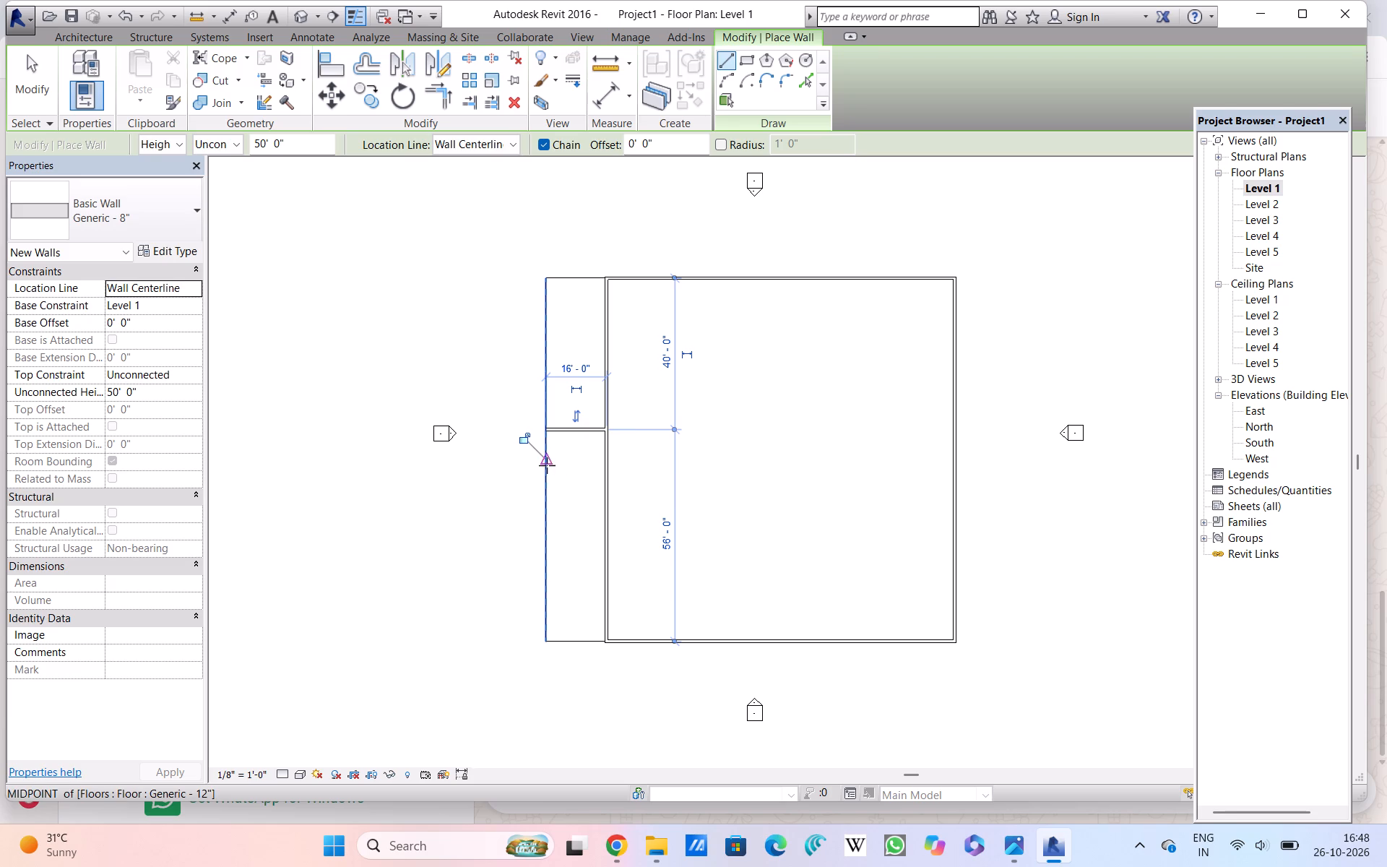
{"action": "left_click", "coordinate": [543, 491]}
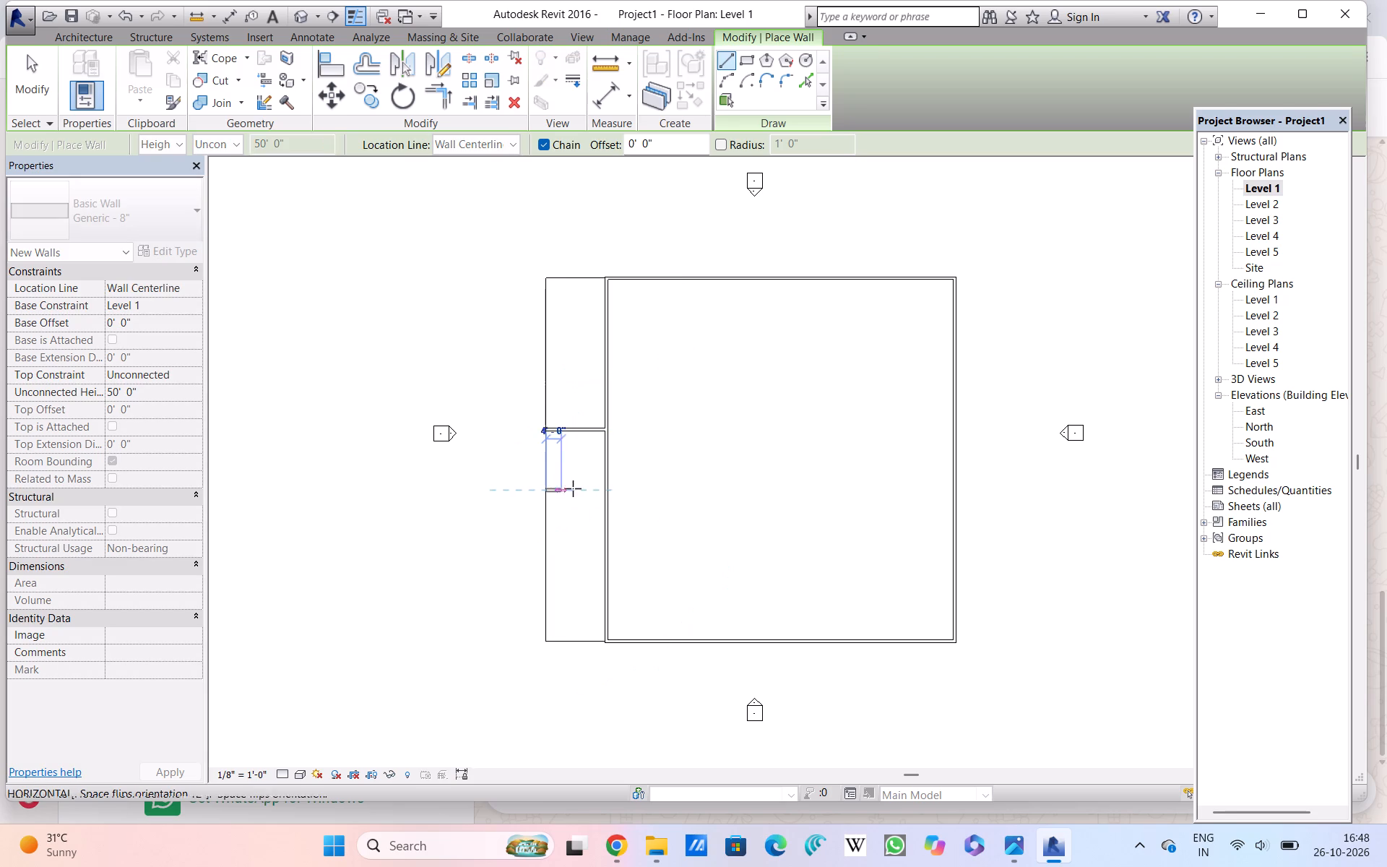
{"action": "left_click", "coordinate": [601, 490]}
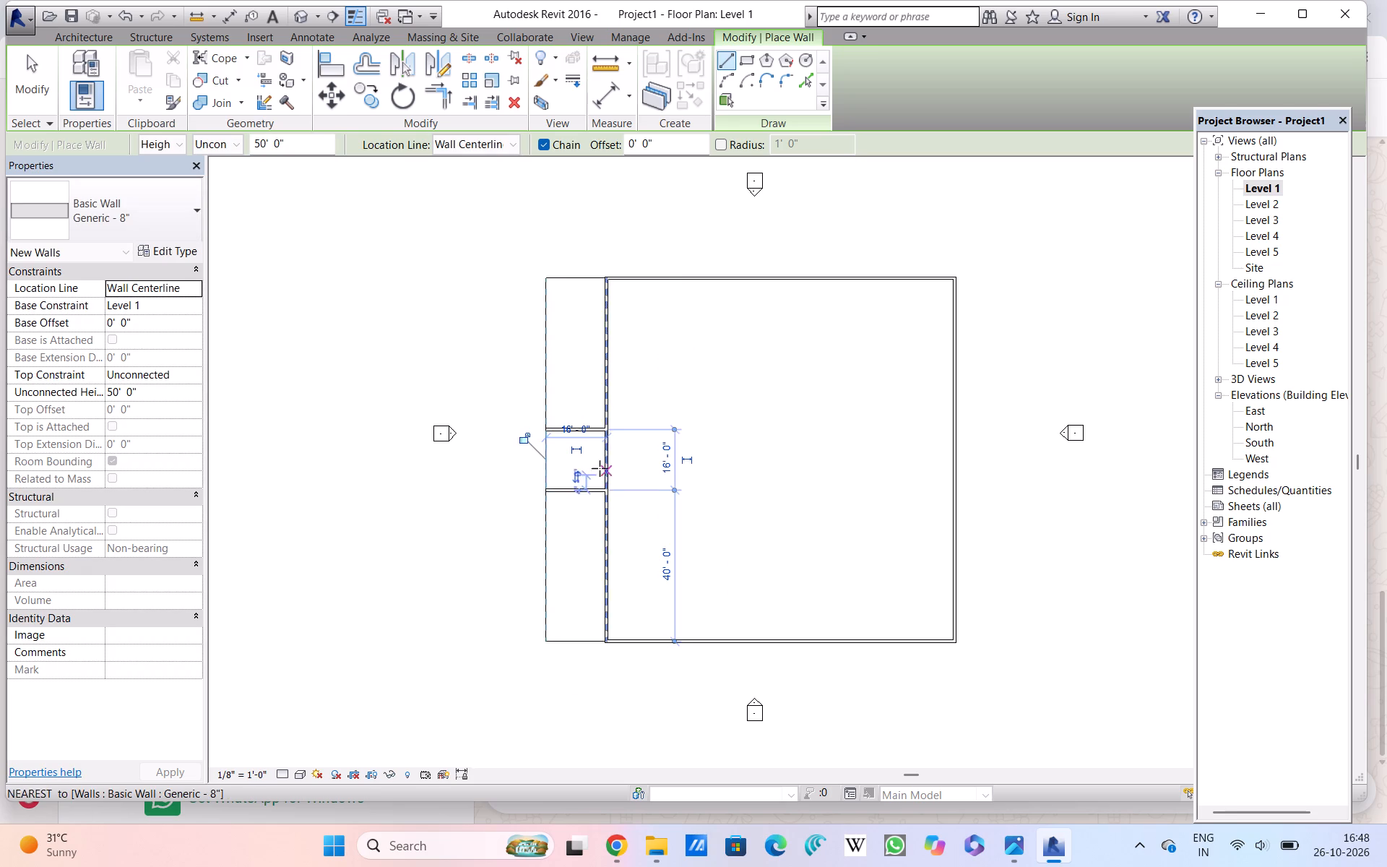
{"action": "key", "text": "Escape"}
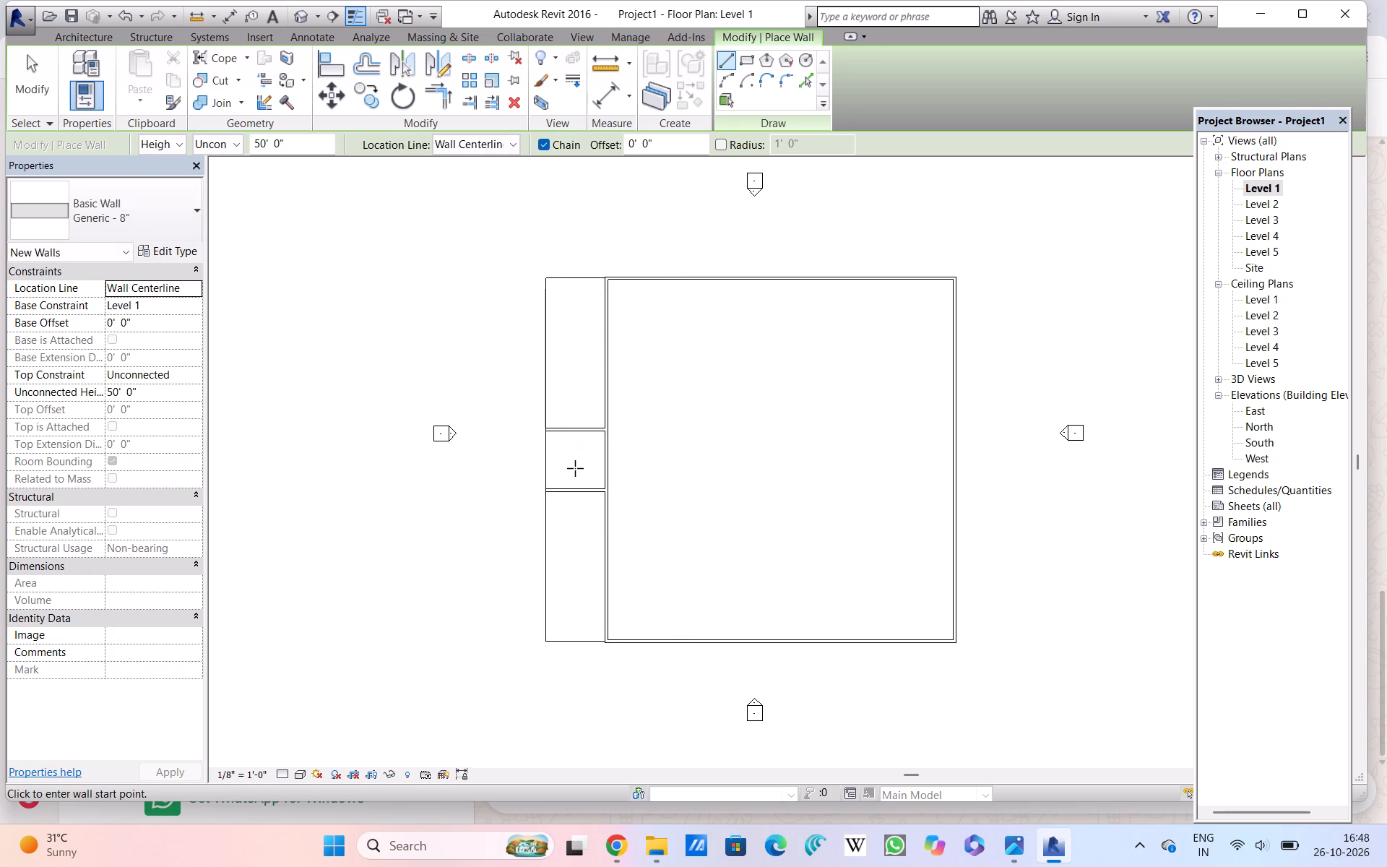
{"action": "key", "text": "Escape"}
Examine the two new cross walls between the projecting slabs in the default 3D view and reopen the Level 1 floor plan.
{"action": "left_click", "coordinate": [576, 426]}
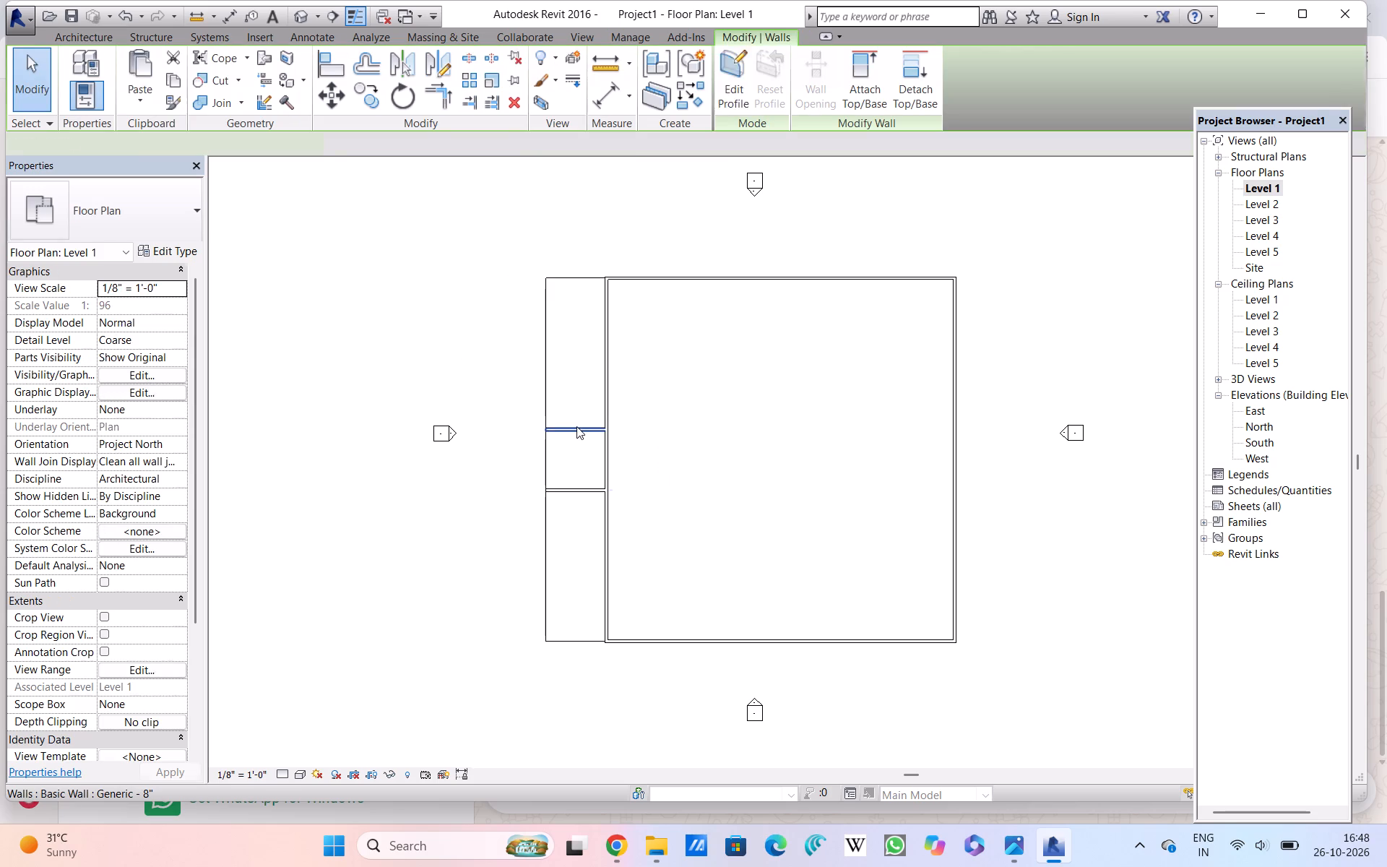
{"action": "left_click", "coordinate": [575, 484], "text": "ctrl"}
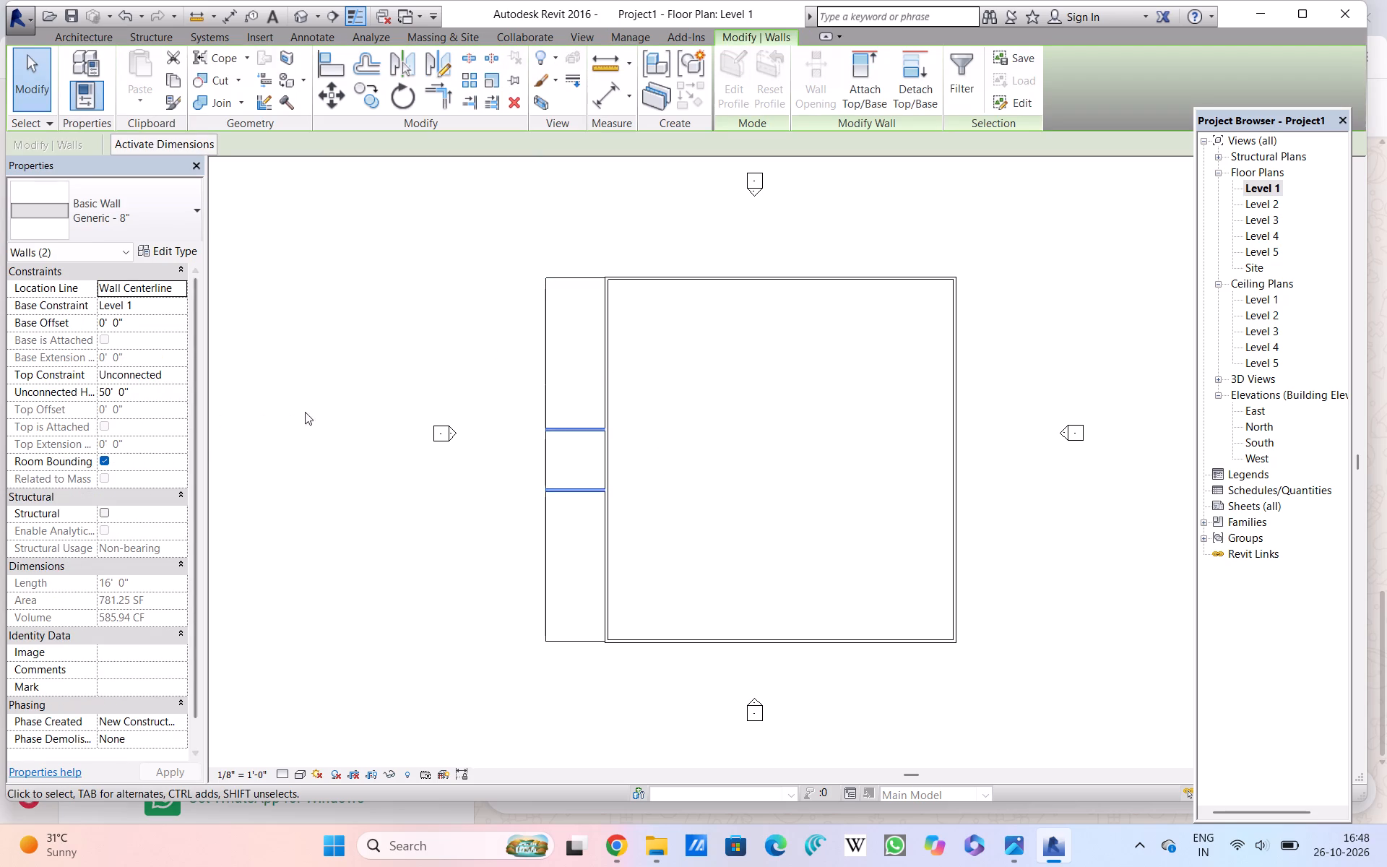
{"action": "left_click", "coordinate": [268, 14]}
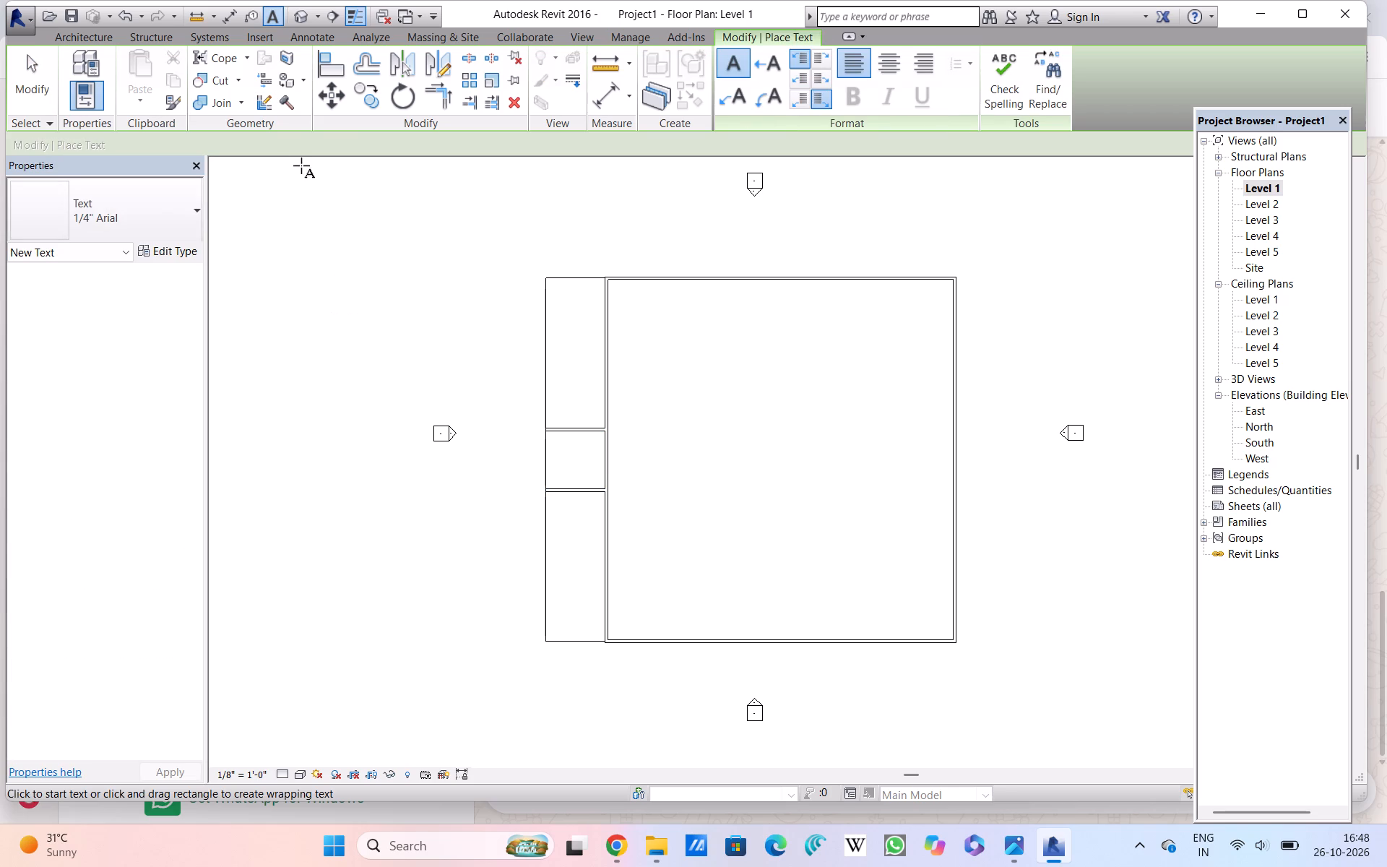
{"action": "double_click", "coordinate": [298, 11]}
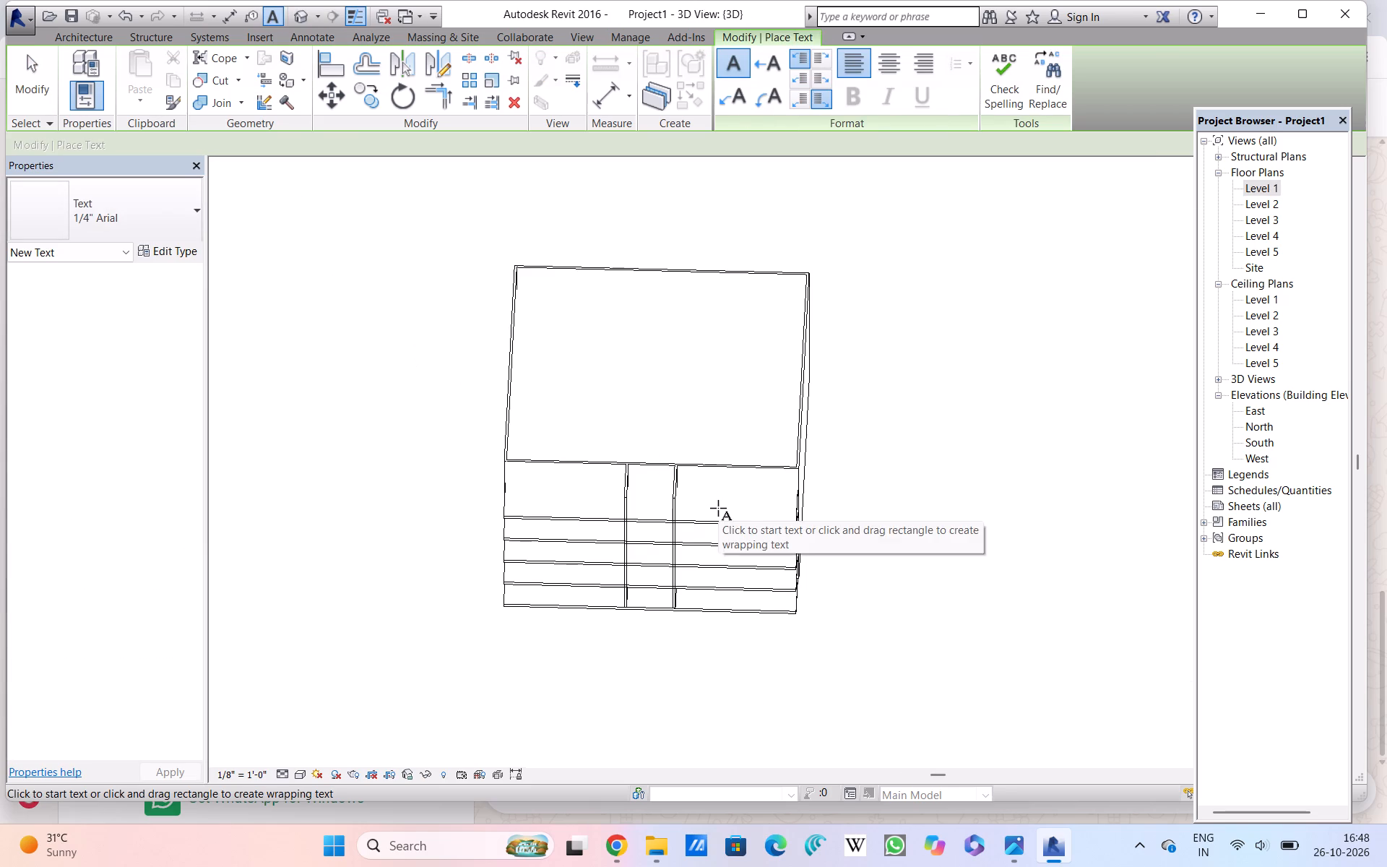
{"action": "middle_click_drag", "start_coordinate": [718, 508], "coordinate": [578, 285]}
{"action": "middle_click_drag", "start_coordinate": [630, 296], "coordinate": [675, 306], "text": "shift"}
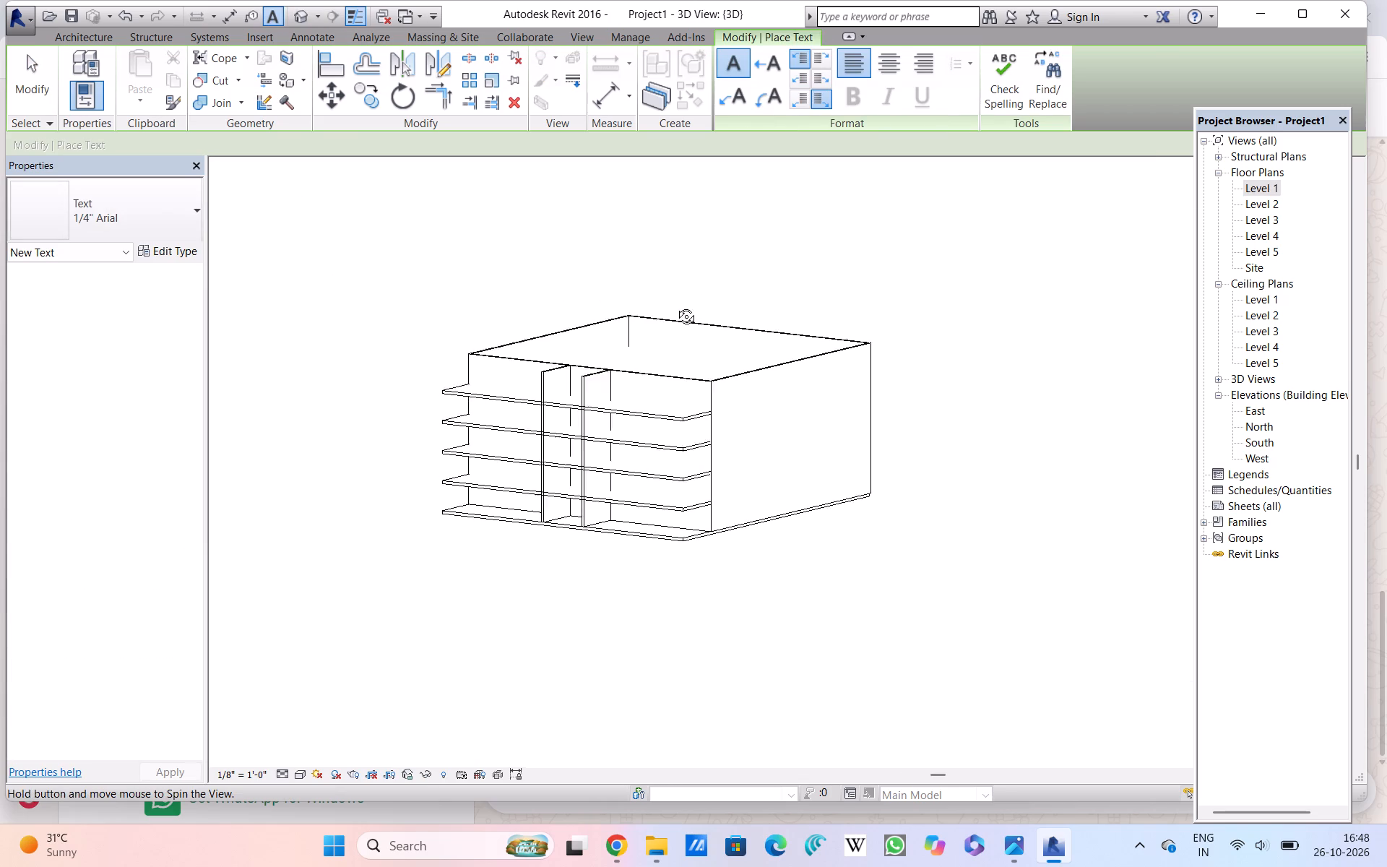
{"action": "middle_click_drag", "start_coordinate": [675, 306], "coordinate": [622, 337], "text": "shift"}
{"action": "scroll", "coordinate": [691, 309], "scroll_direction": "down", "scroll_amount": 1, "text": "shift"}
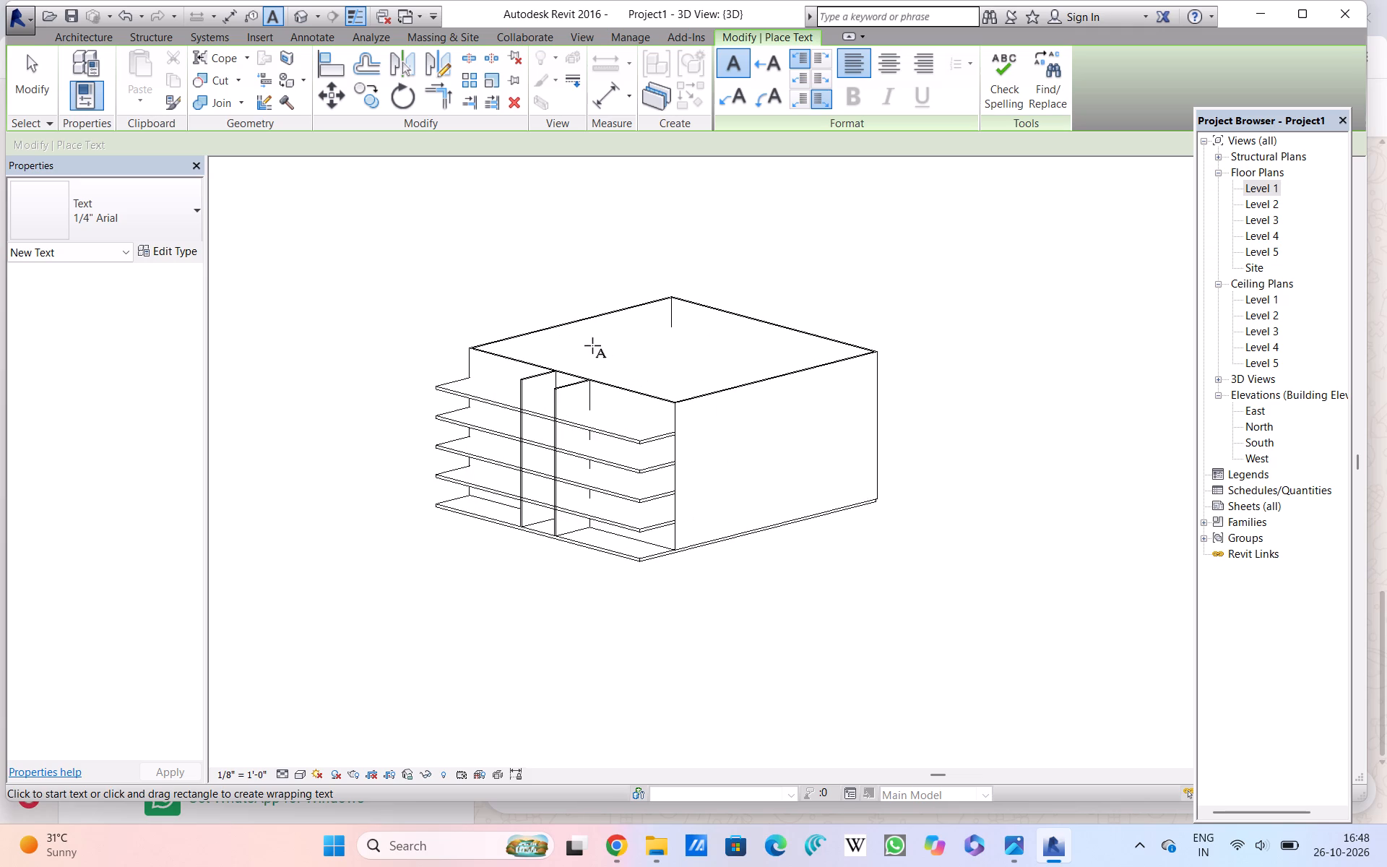
{"action": "middle_click_drag", "start_coordinate": [657, 348], "coordinate": [792, 342], "text": "shift"}
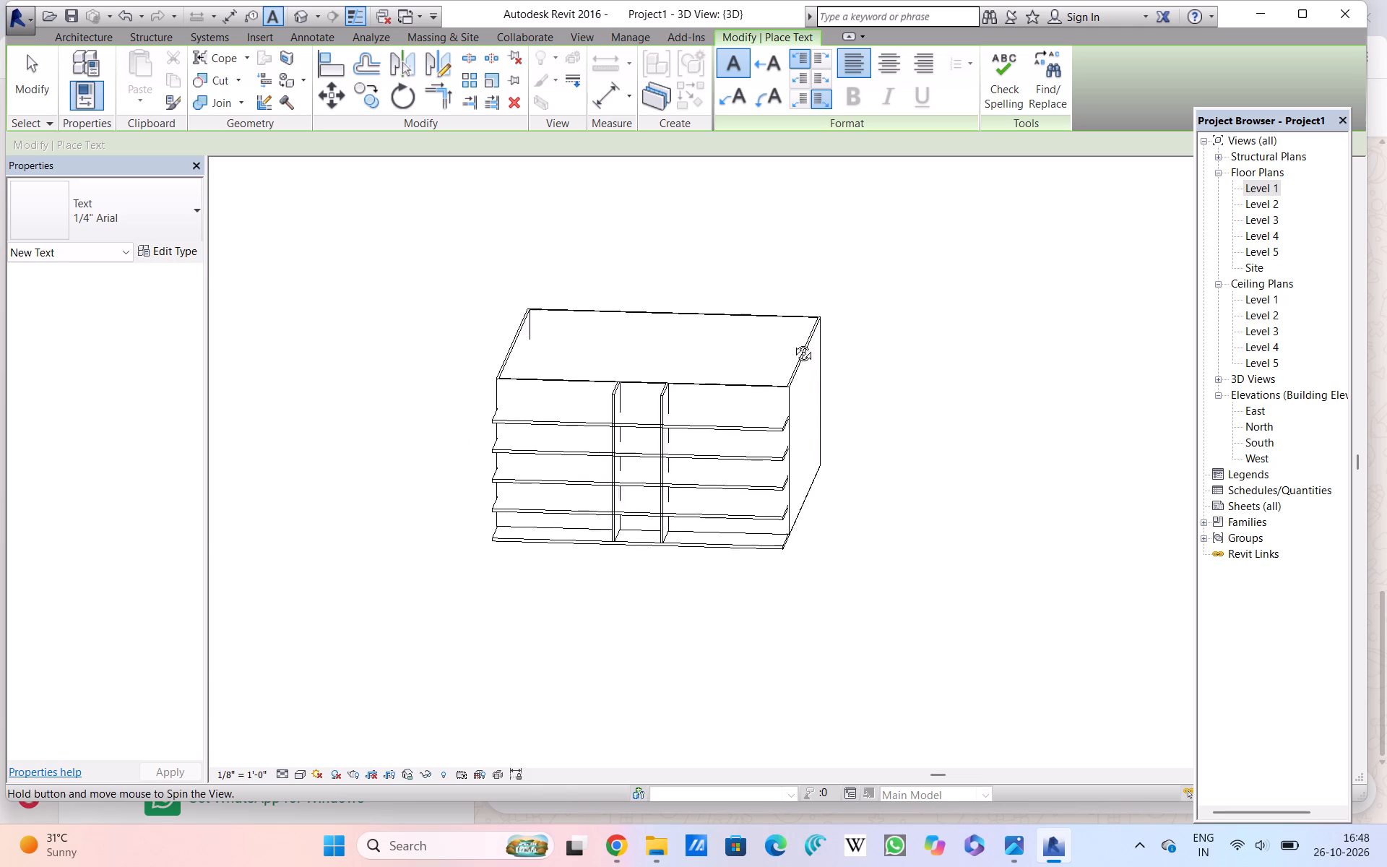
{"action": "middle_click_drag", "start_coordinate": [792, 342], "coordinate": [805, 335], "text": "shift"}
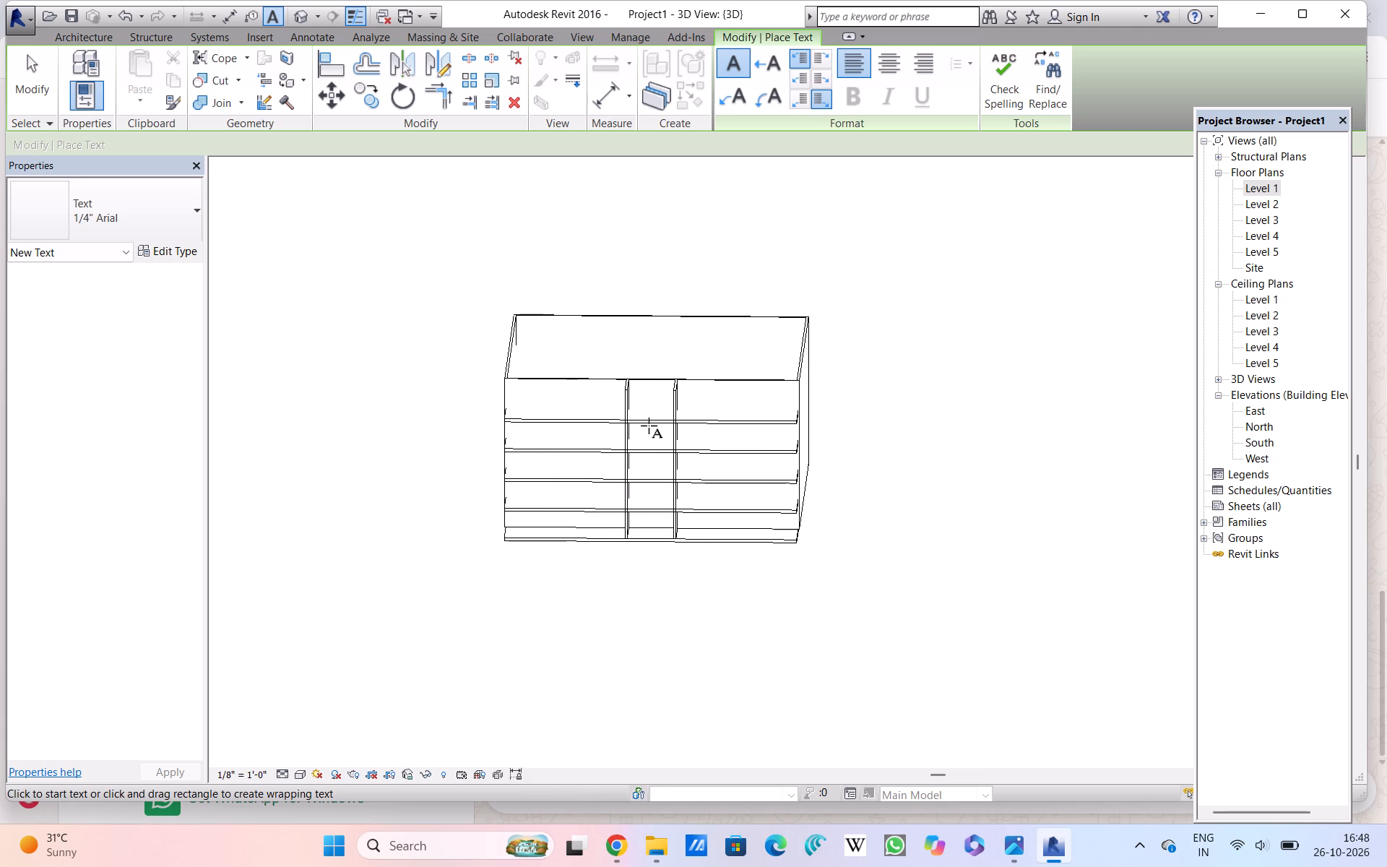
{"action": "scroll", "coordinate": [646, 424], "scroll_direction": "up", "scroll_amount": 7}
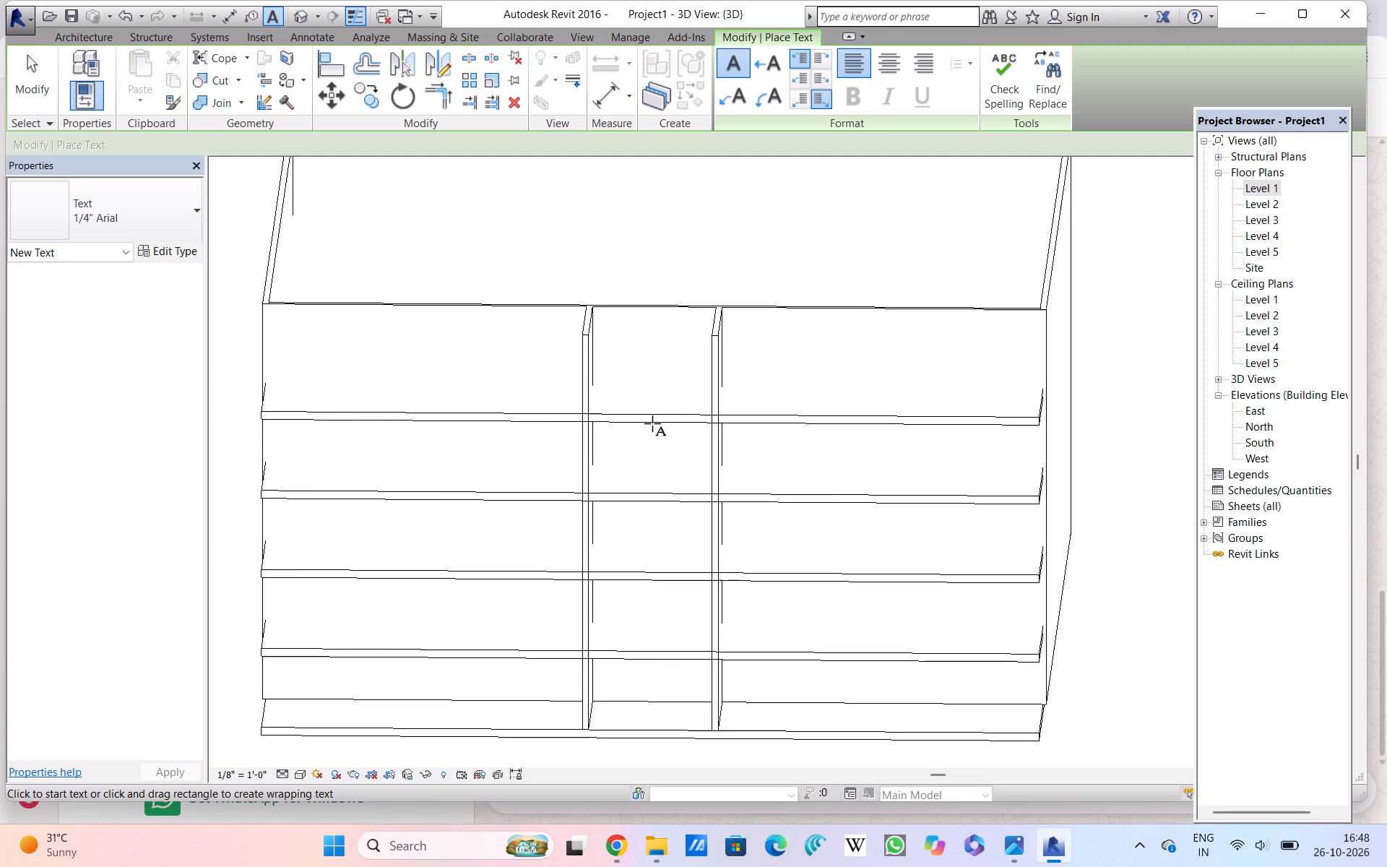
{"action": "scroll", "coordinate": [652, 423], "scroll_direction": "up", "scroll_amount": 3}
{"action": "scroll", "coordinate": [655, 420], "scroll_direction": "down", "scroll_amount": 8}
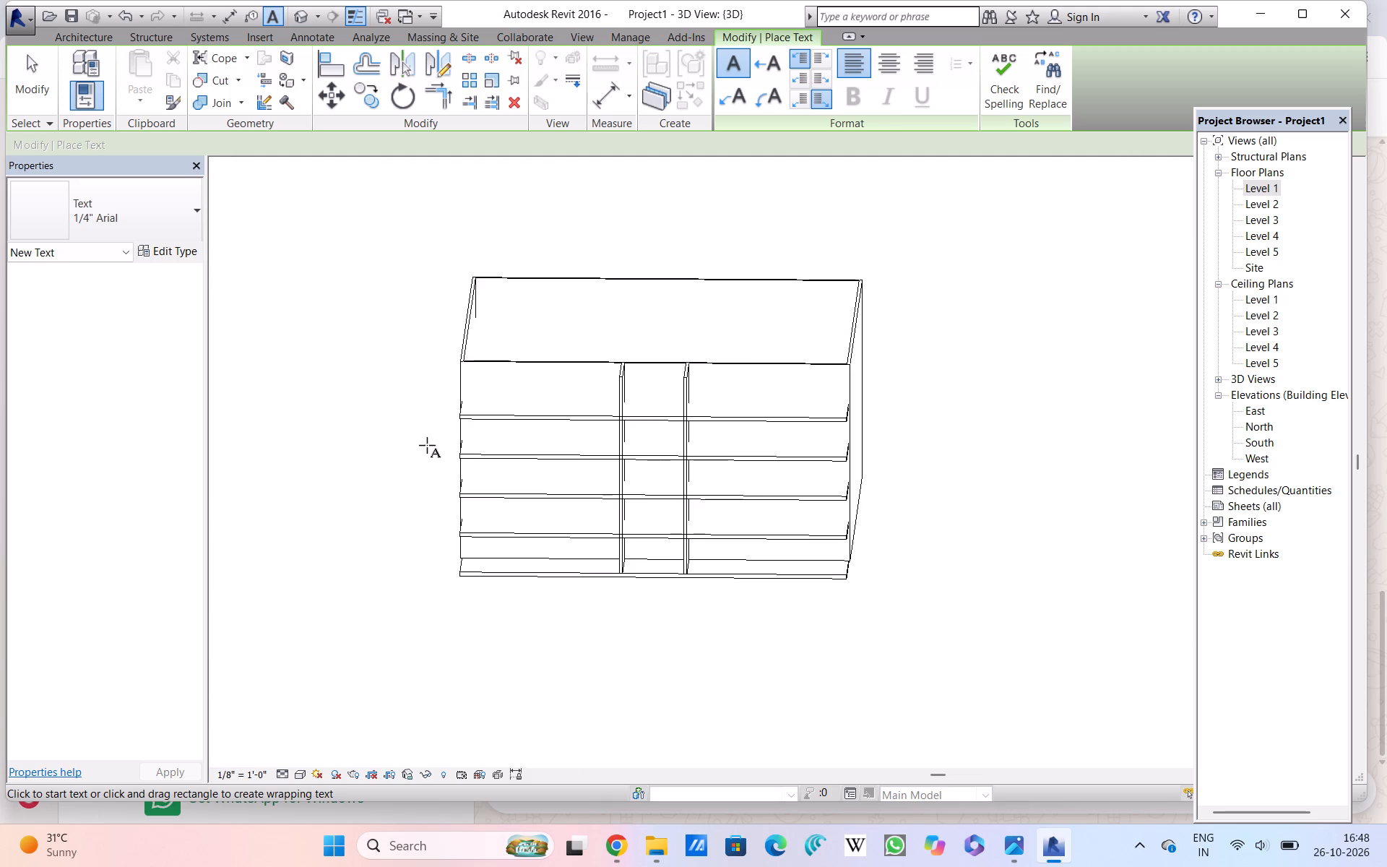
{"action": "double_click", "coordinate": [1256, 184]}
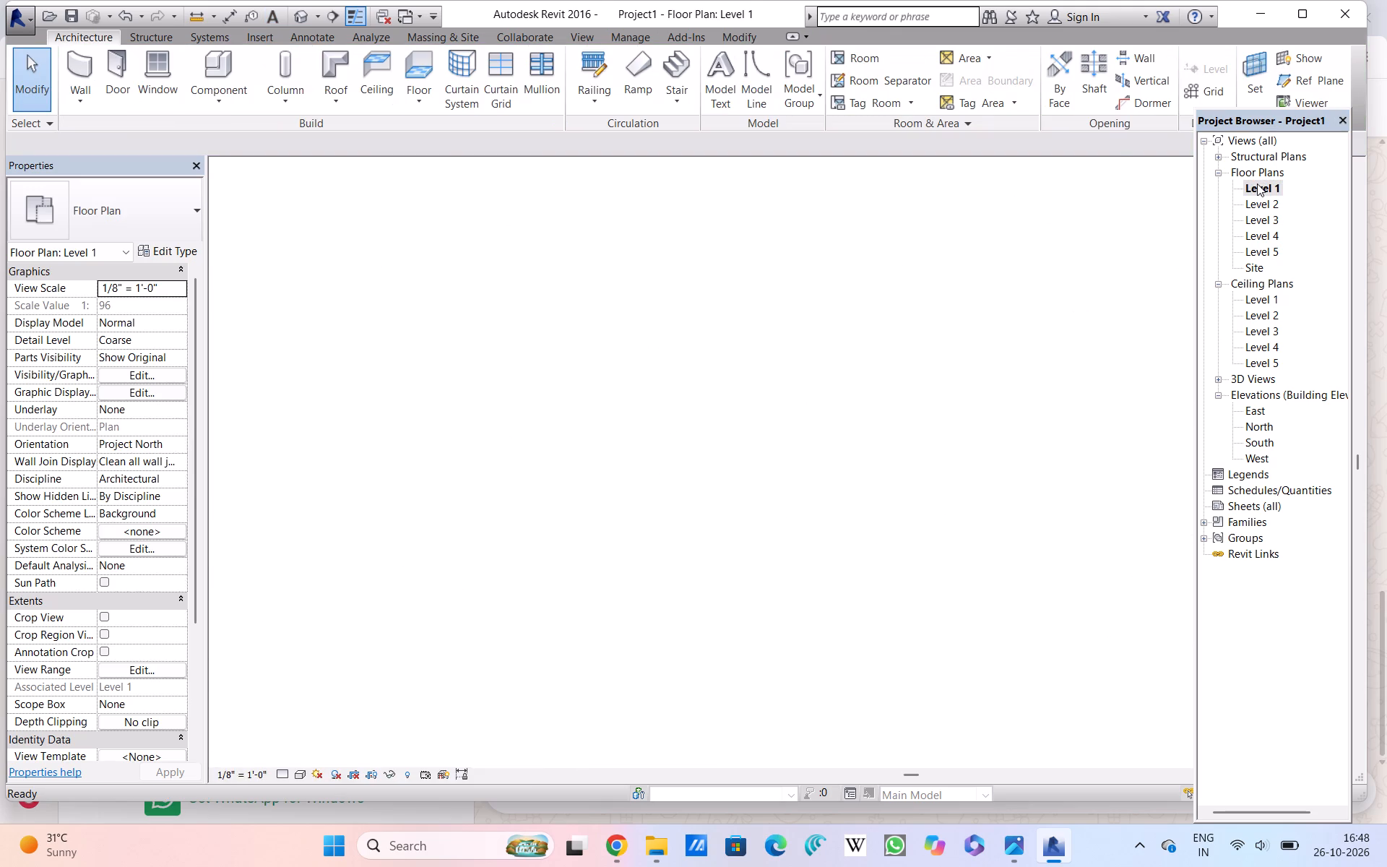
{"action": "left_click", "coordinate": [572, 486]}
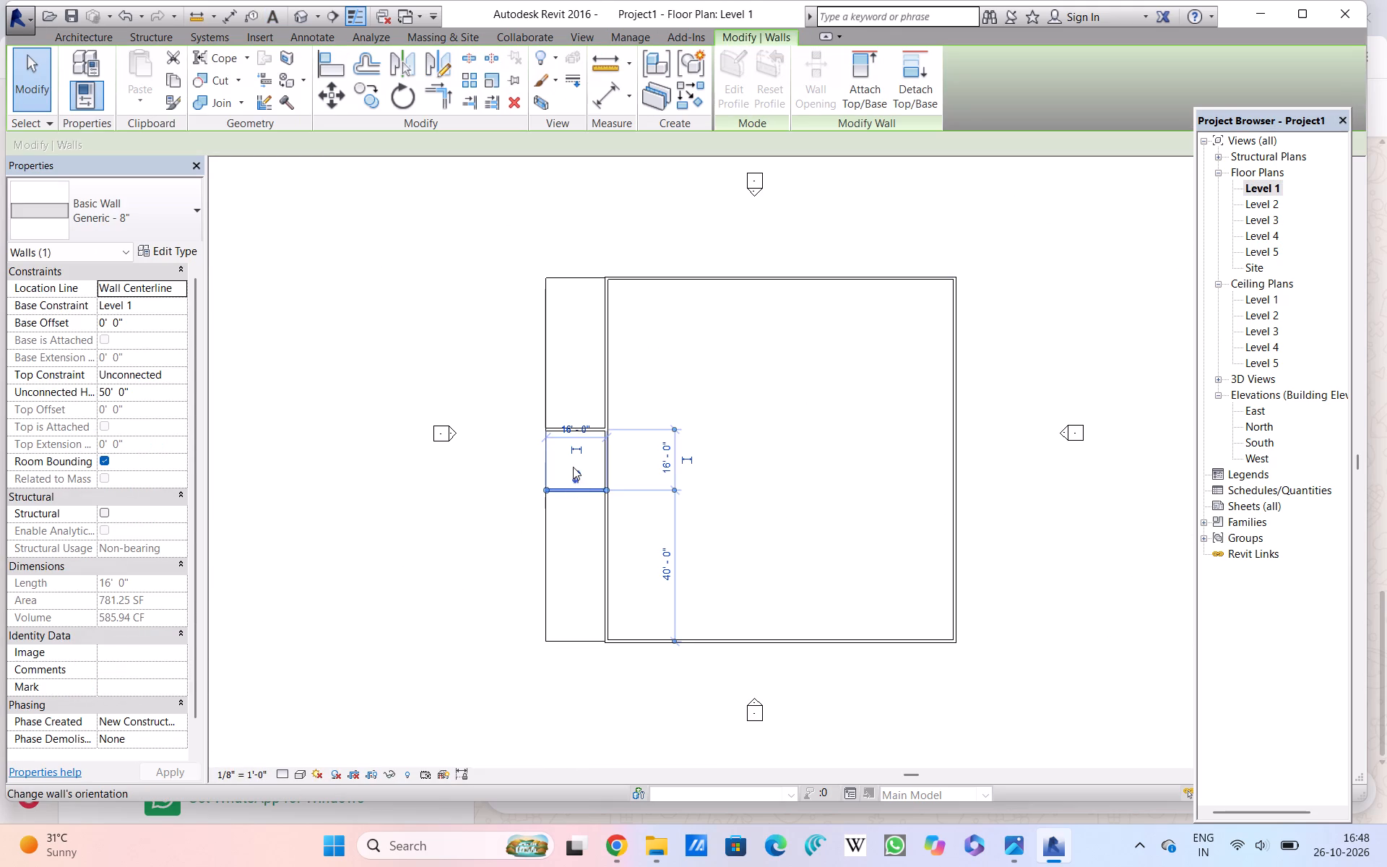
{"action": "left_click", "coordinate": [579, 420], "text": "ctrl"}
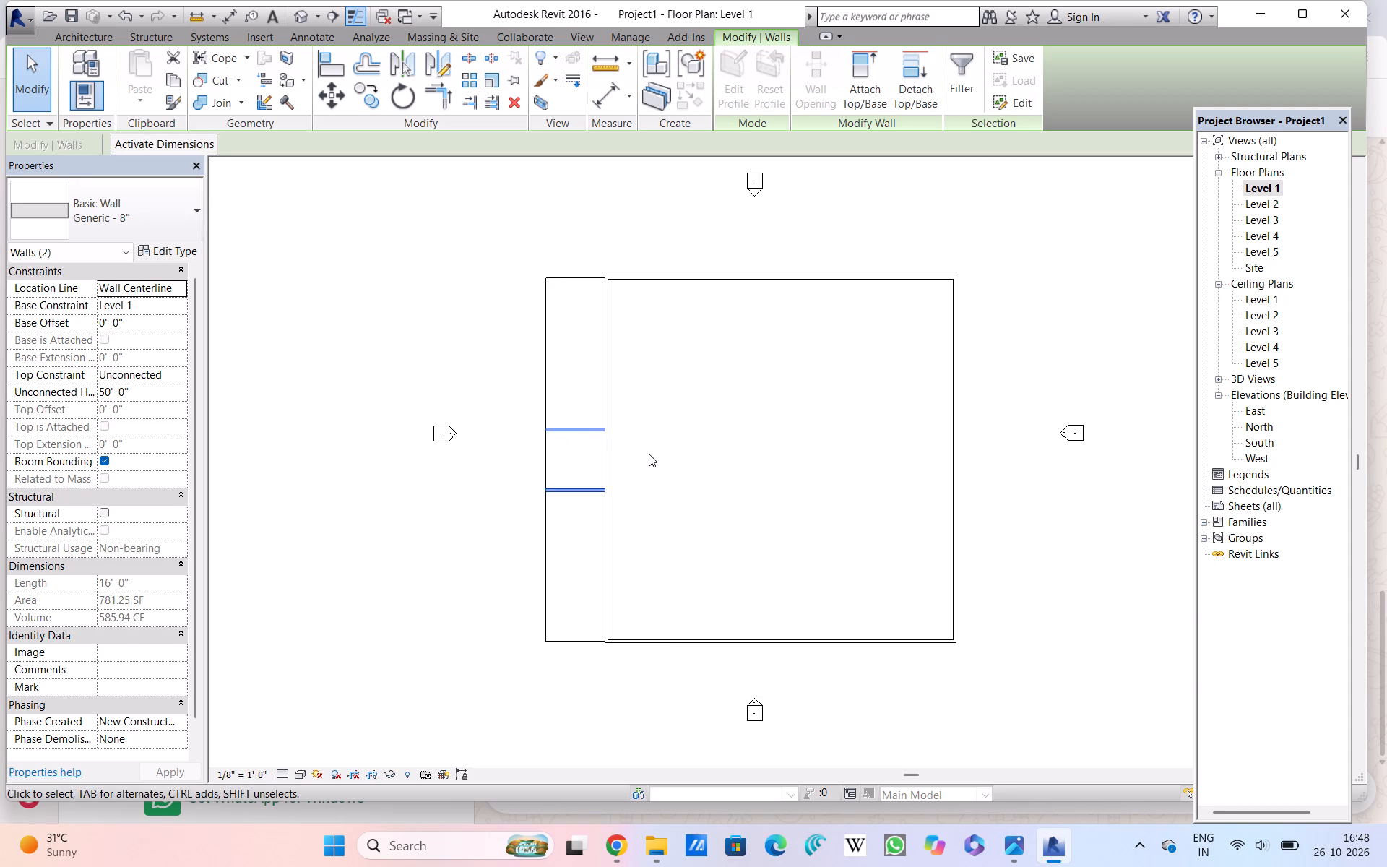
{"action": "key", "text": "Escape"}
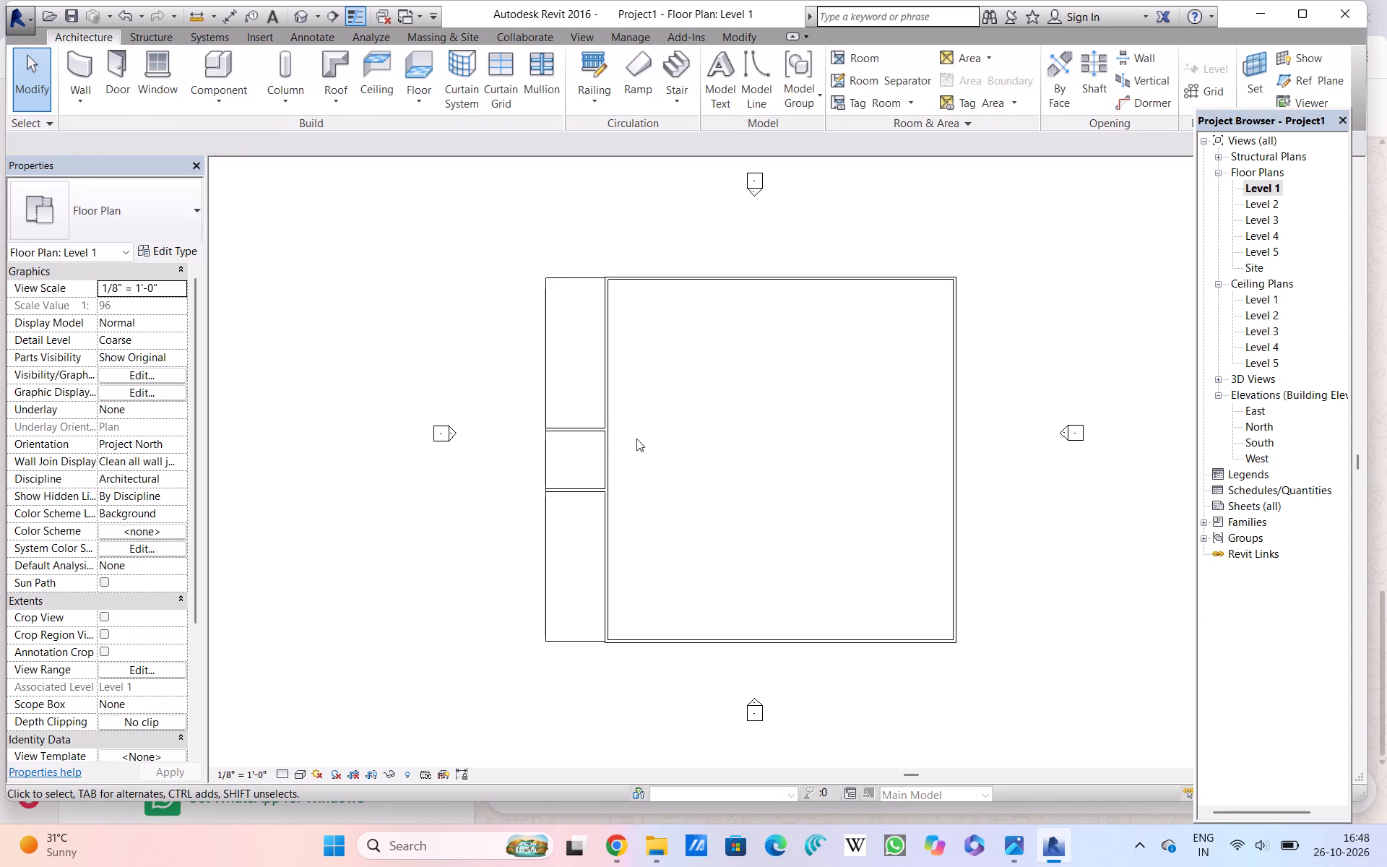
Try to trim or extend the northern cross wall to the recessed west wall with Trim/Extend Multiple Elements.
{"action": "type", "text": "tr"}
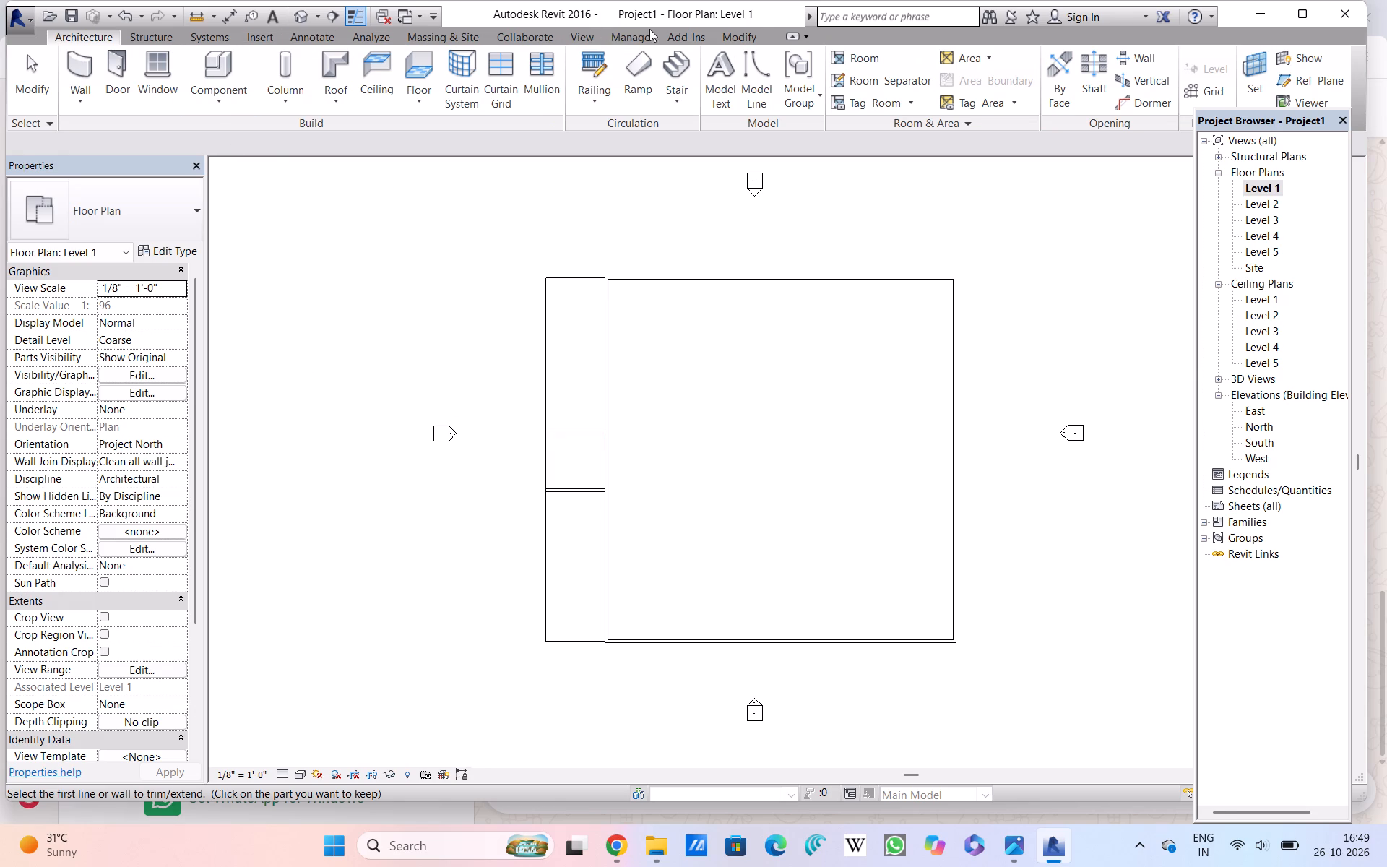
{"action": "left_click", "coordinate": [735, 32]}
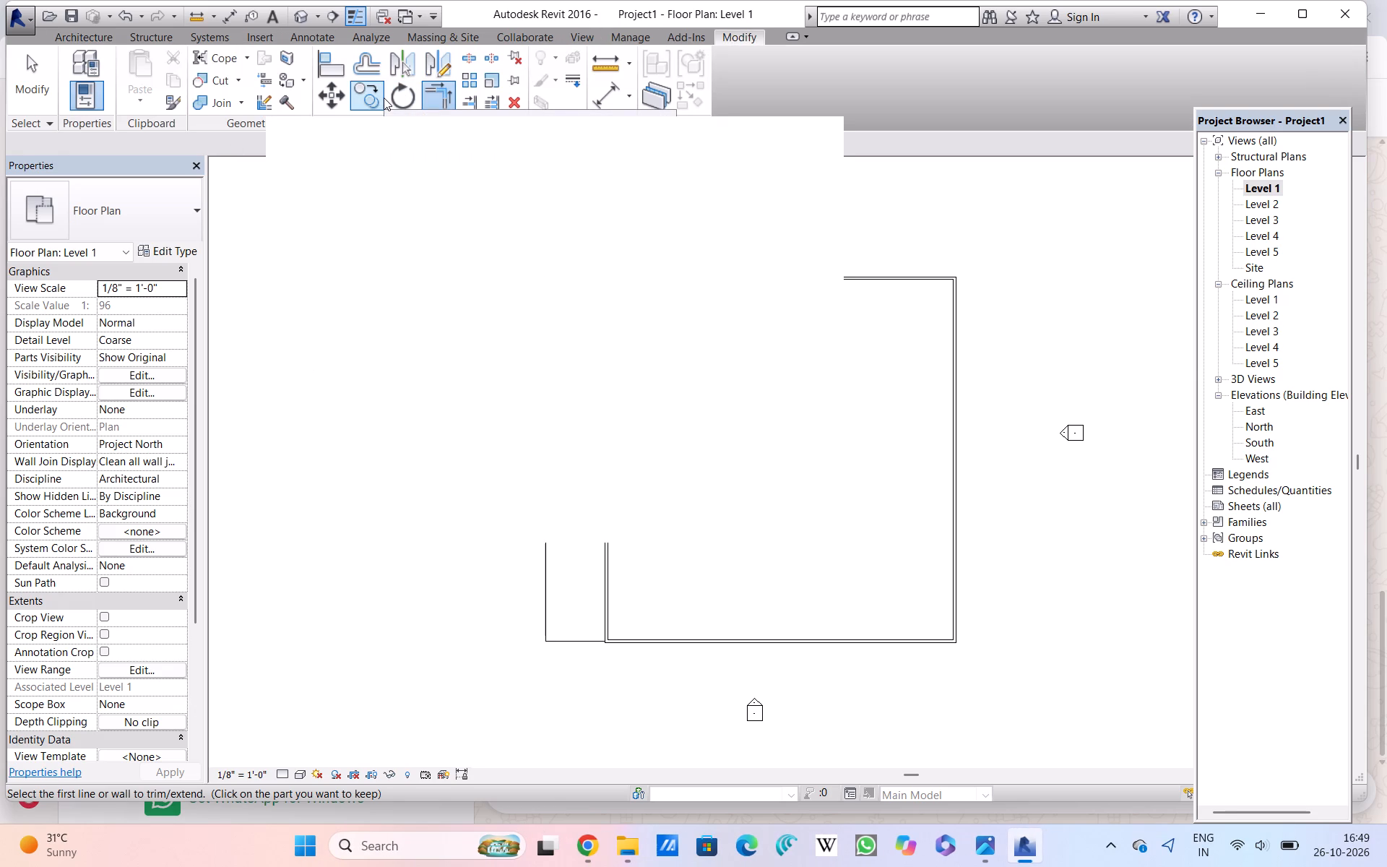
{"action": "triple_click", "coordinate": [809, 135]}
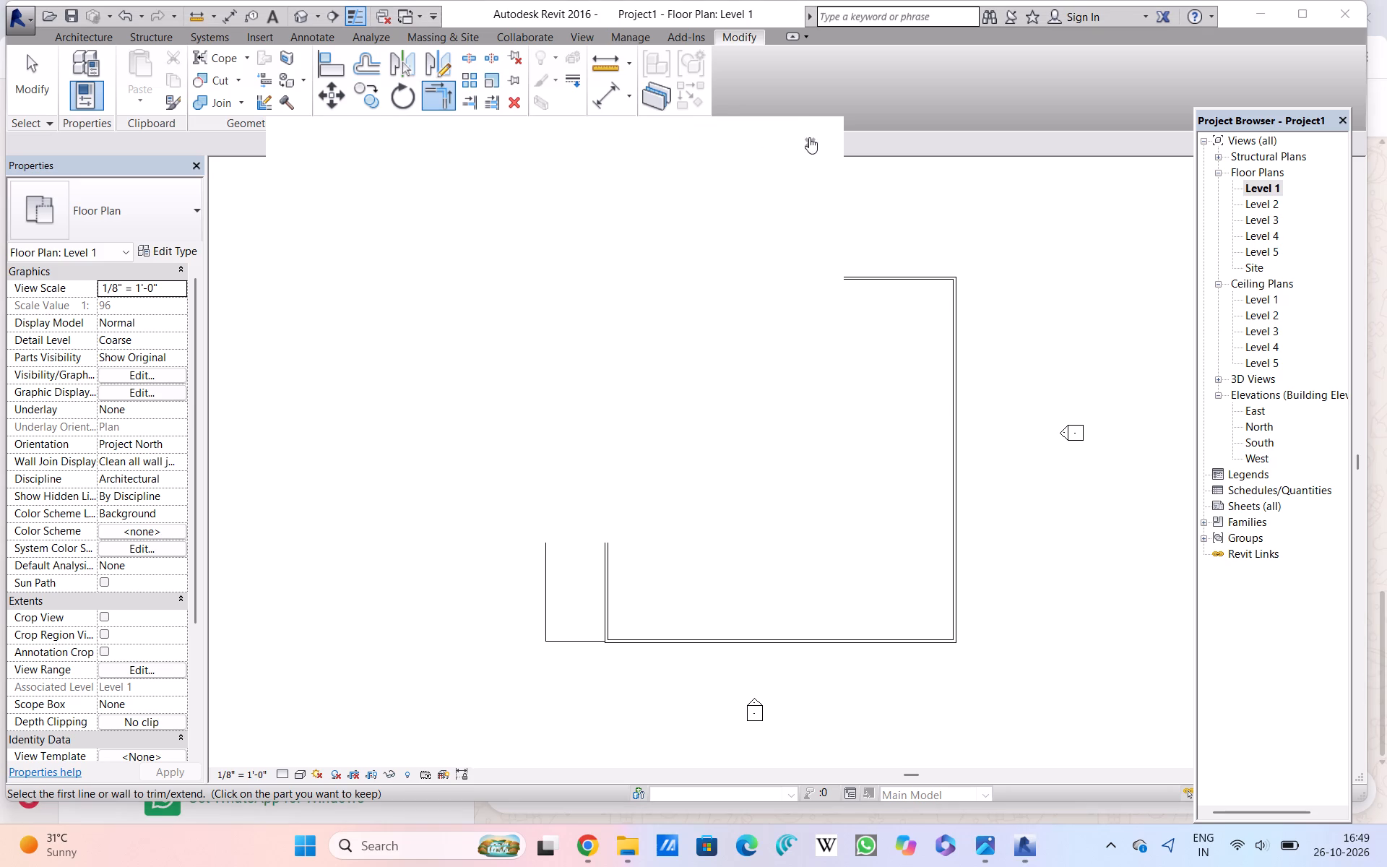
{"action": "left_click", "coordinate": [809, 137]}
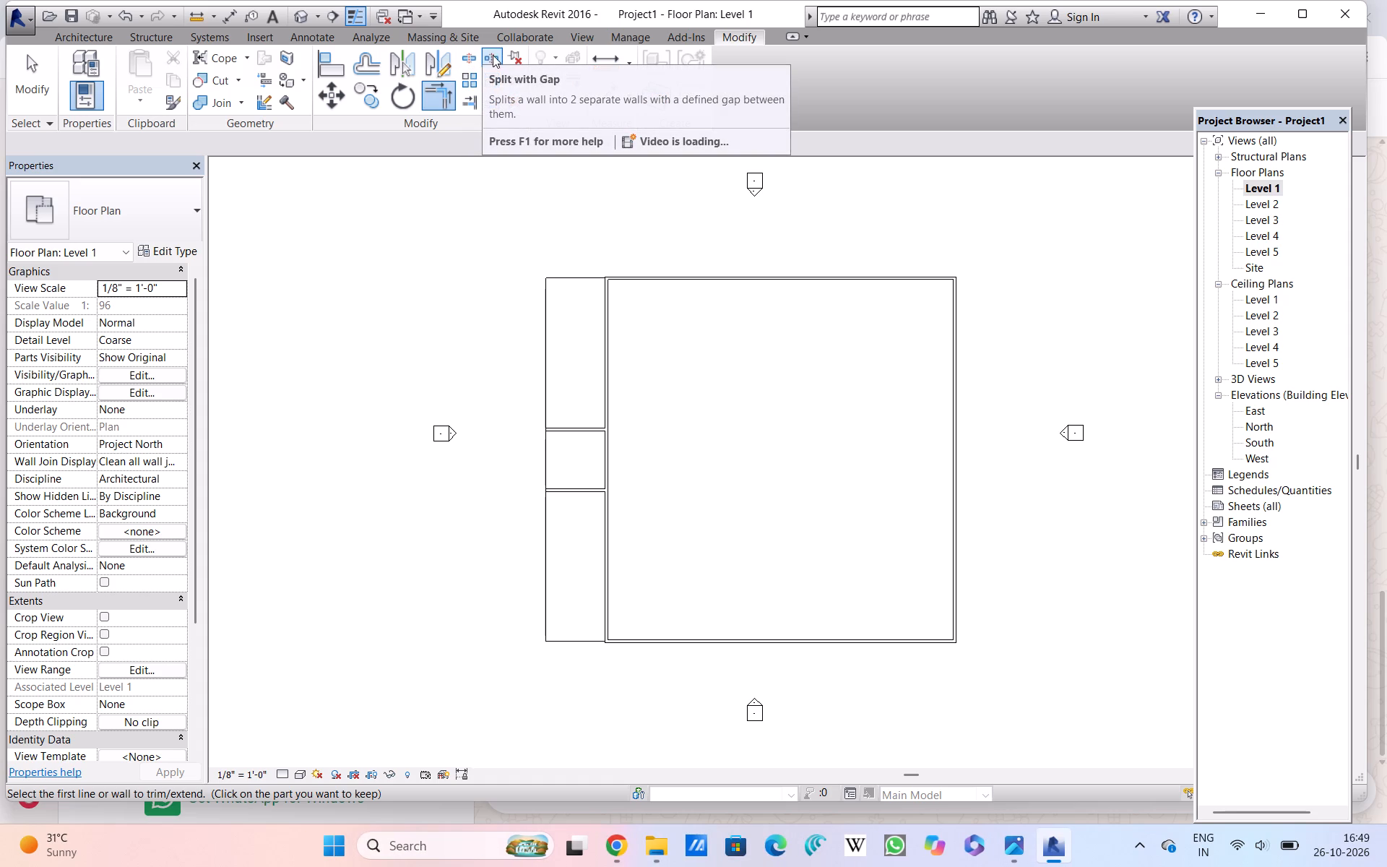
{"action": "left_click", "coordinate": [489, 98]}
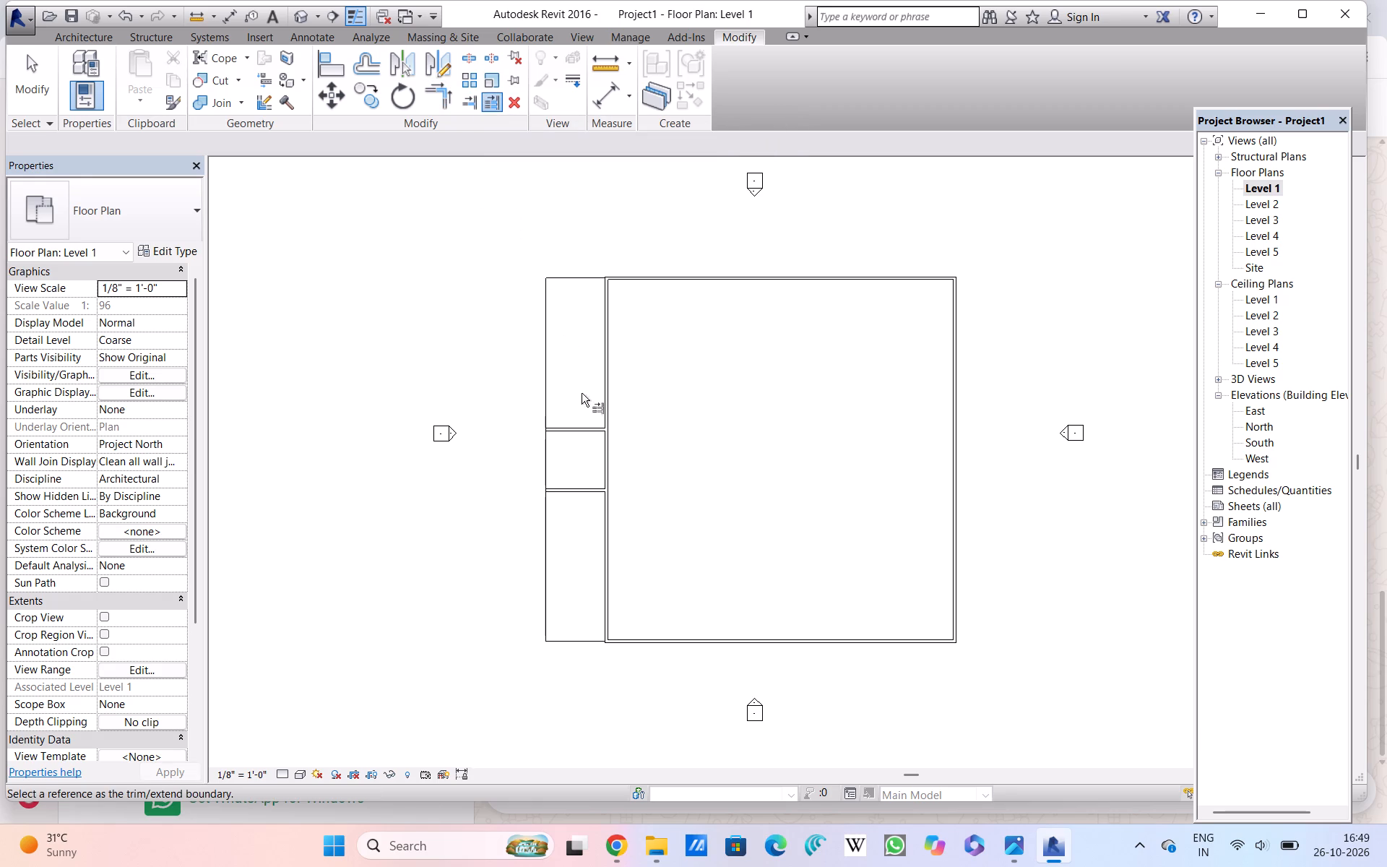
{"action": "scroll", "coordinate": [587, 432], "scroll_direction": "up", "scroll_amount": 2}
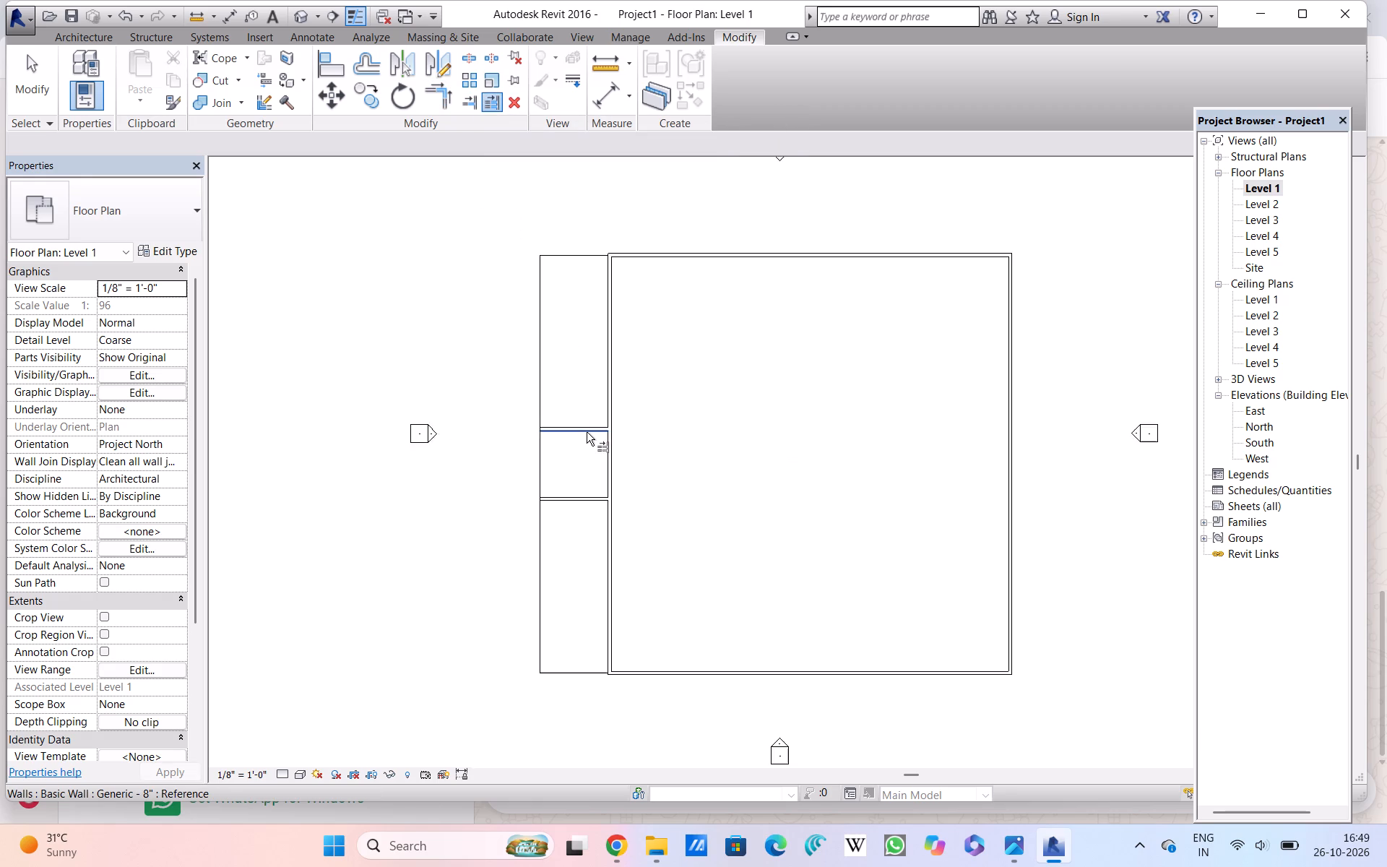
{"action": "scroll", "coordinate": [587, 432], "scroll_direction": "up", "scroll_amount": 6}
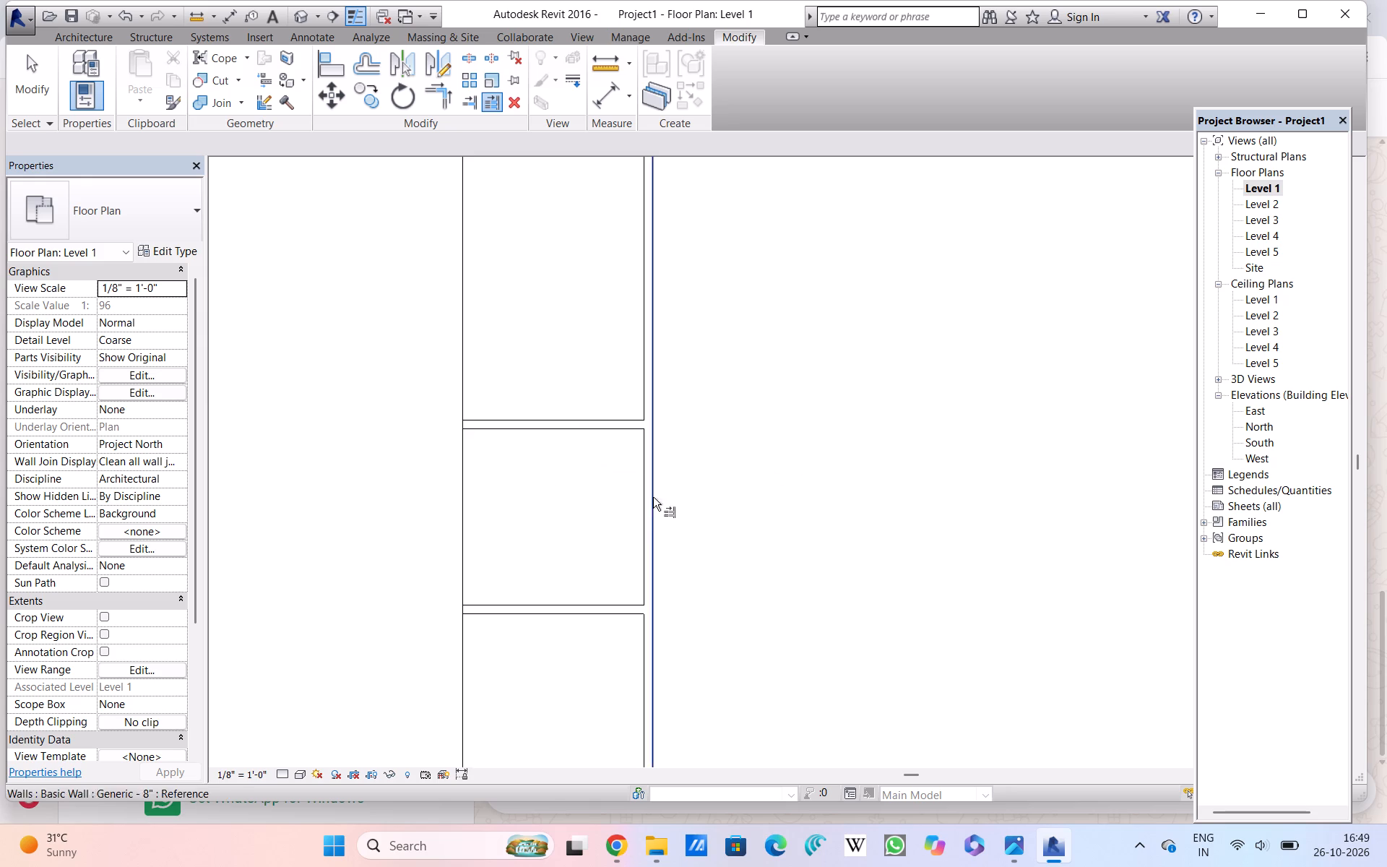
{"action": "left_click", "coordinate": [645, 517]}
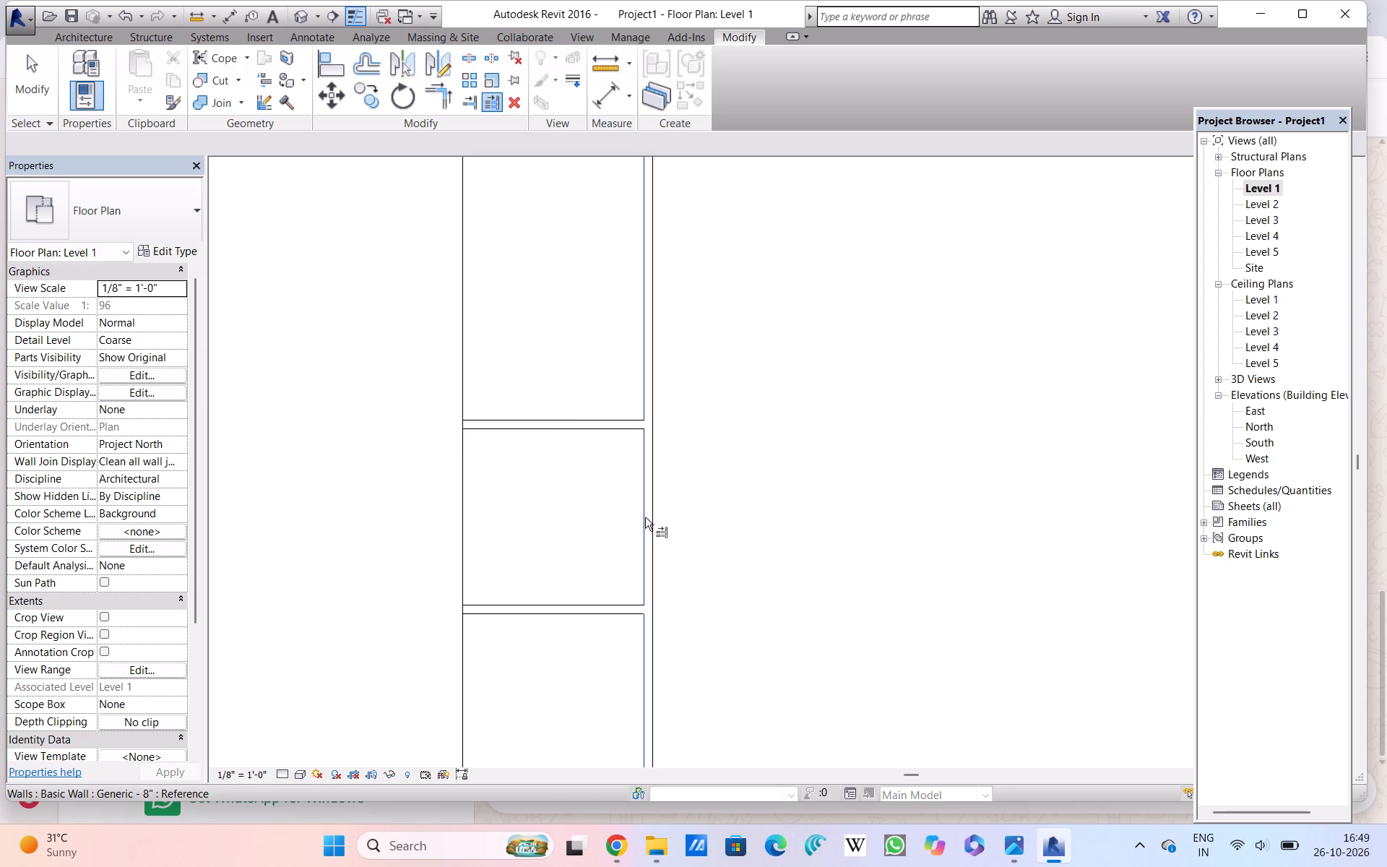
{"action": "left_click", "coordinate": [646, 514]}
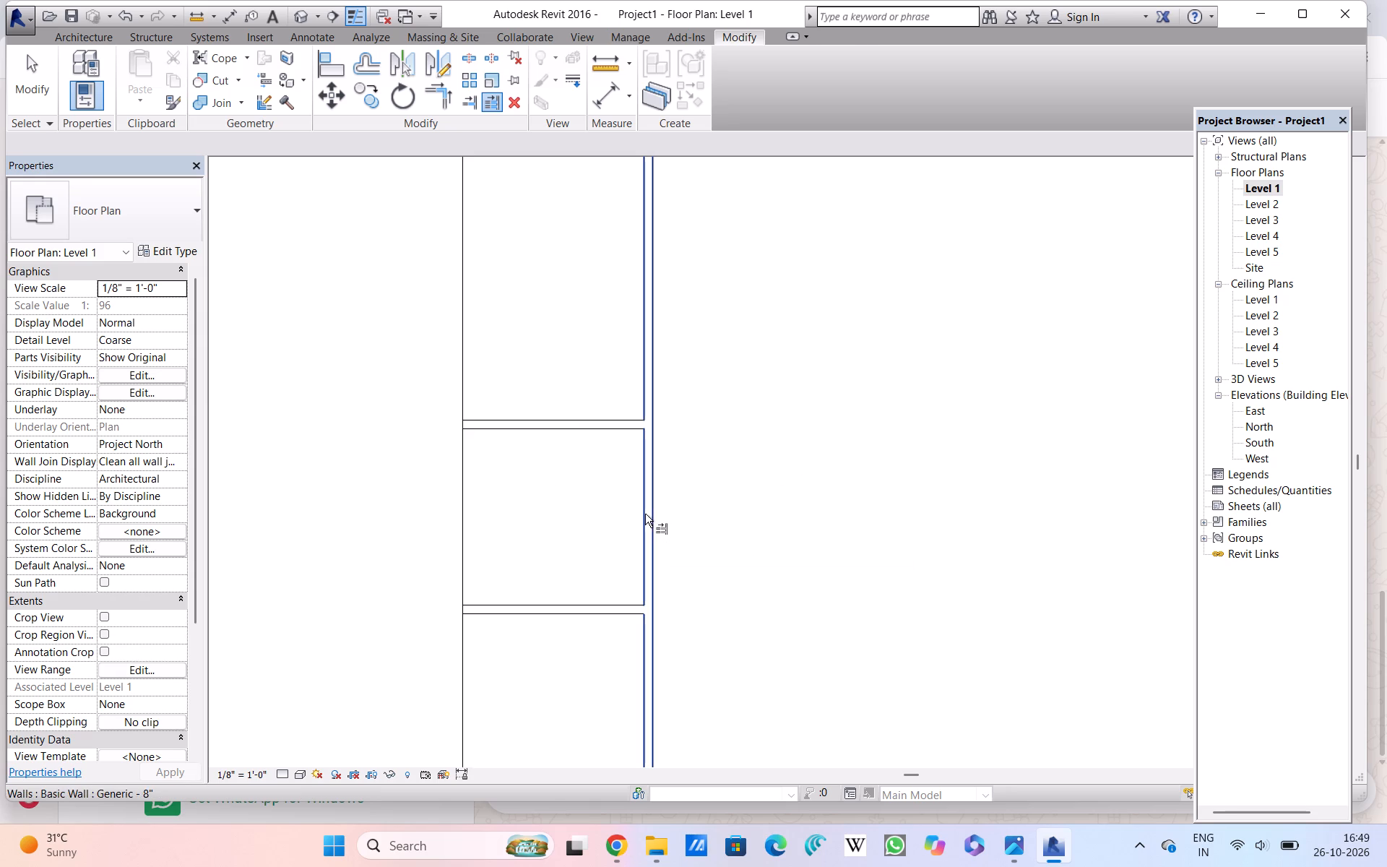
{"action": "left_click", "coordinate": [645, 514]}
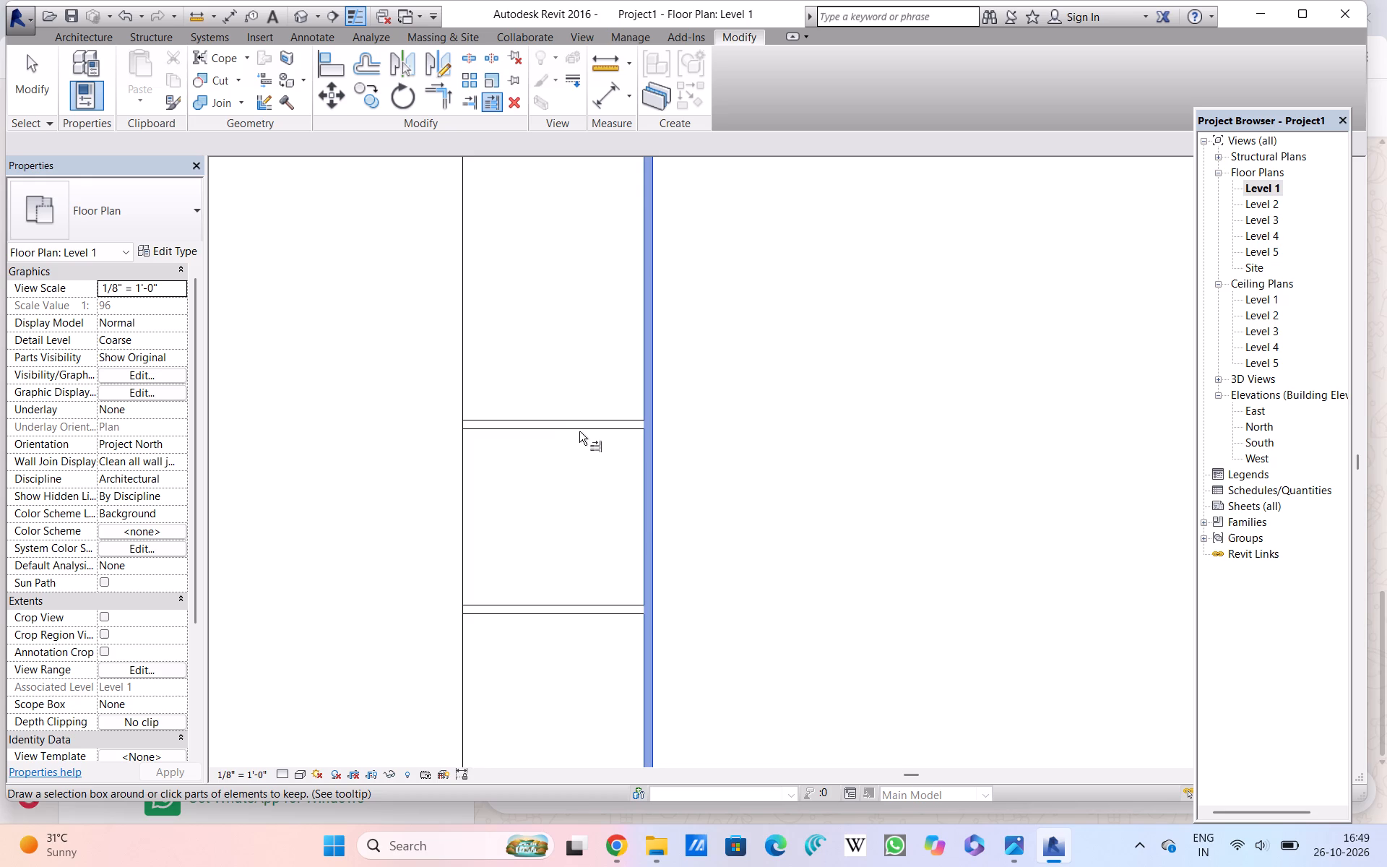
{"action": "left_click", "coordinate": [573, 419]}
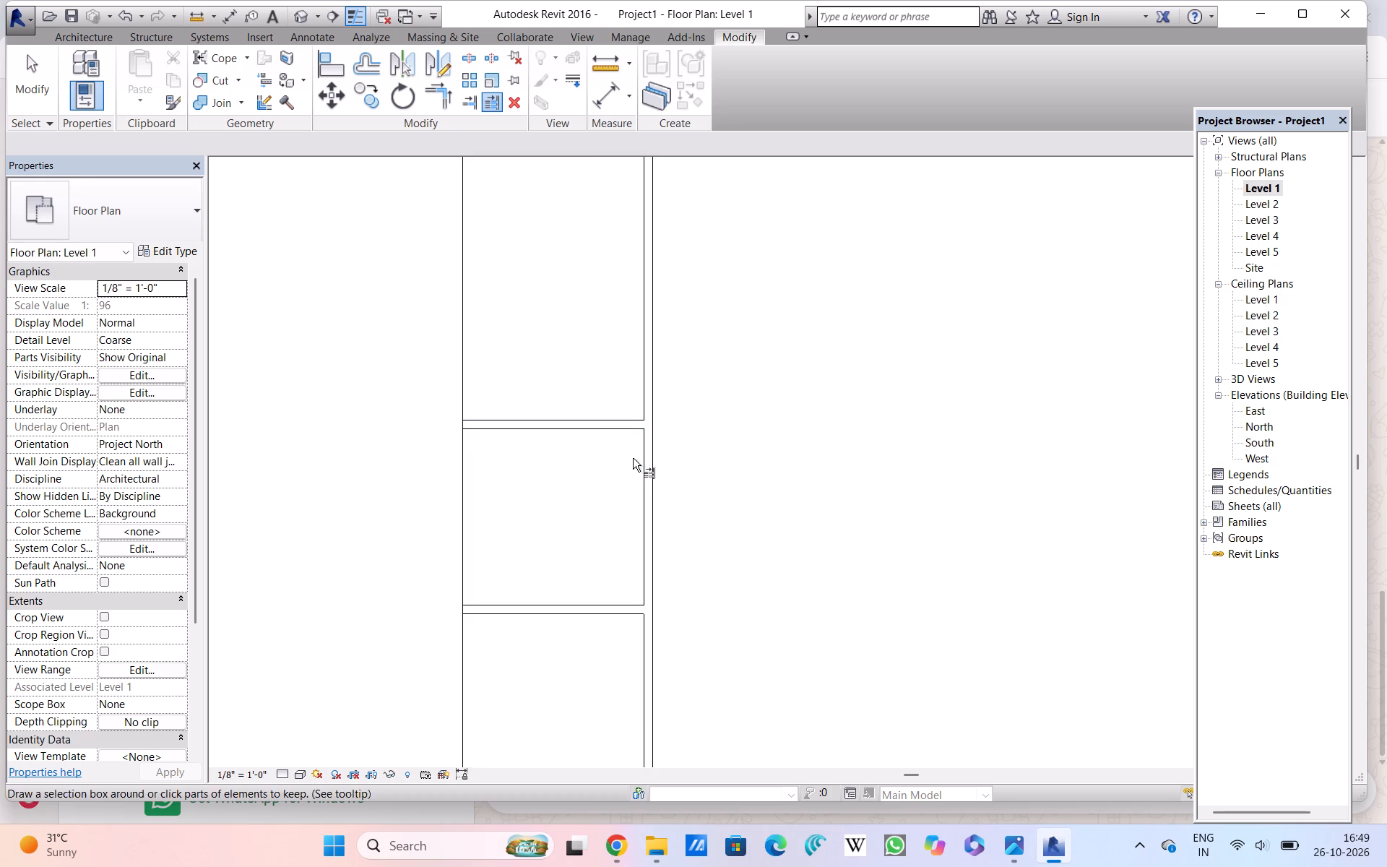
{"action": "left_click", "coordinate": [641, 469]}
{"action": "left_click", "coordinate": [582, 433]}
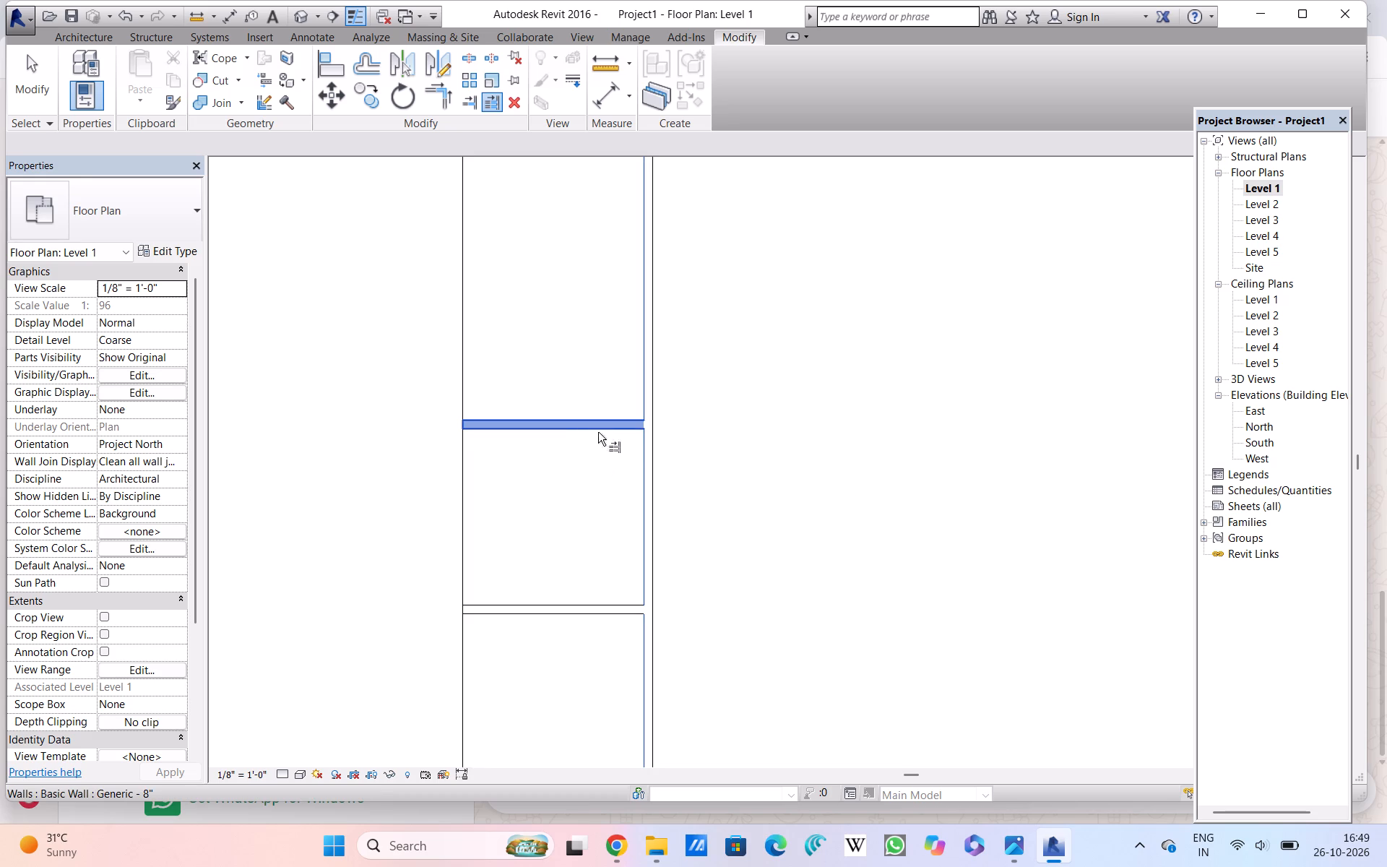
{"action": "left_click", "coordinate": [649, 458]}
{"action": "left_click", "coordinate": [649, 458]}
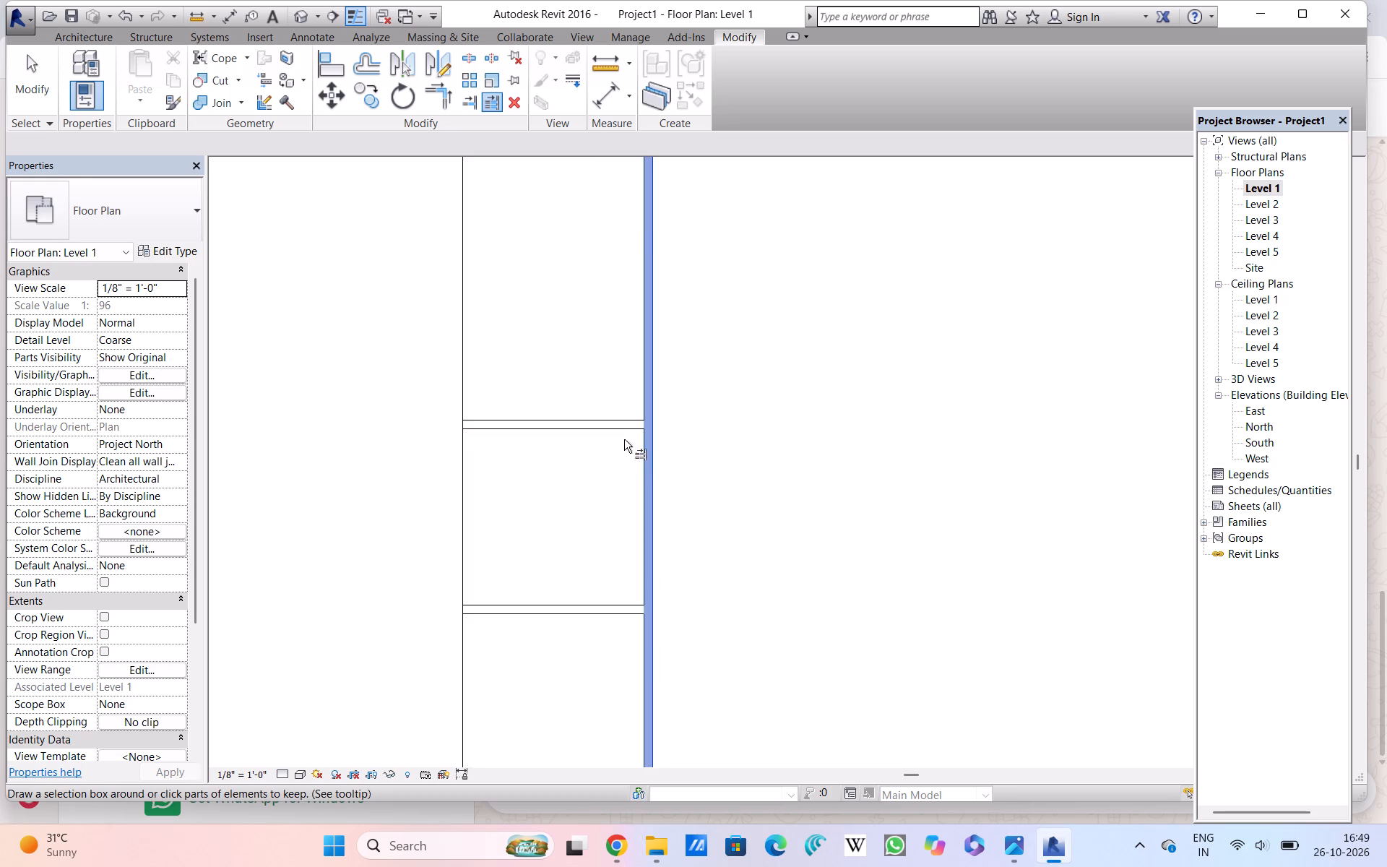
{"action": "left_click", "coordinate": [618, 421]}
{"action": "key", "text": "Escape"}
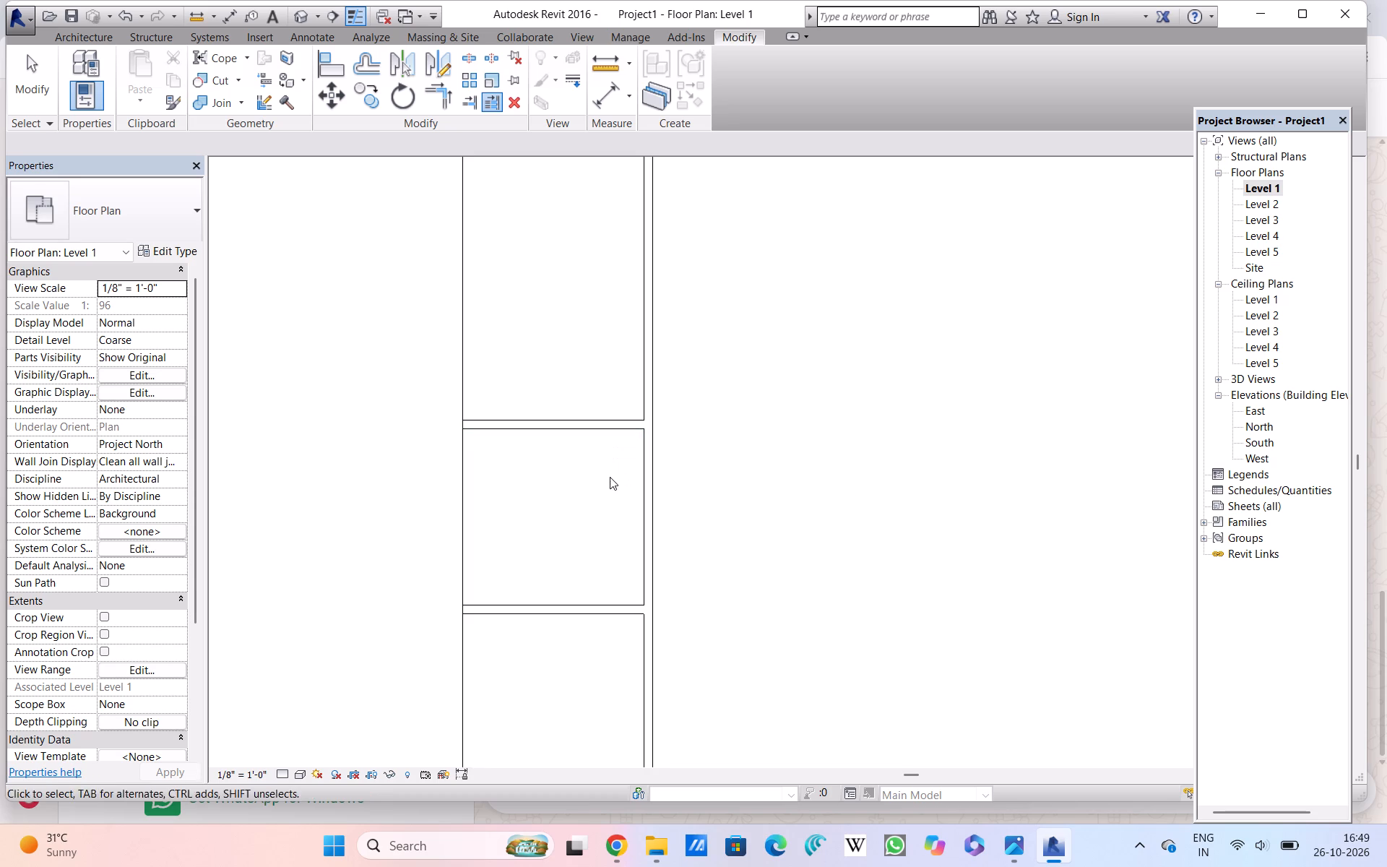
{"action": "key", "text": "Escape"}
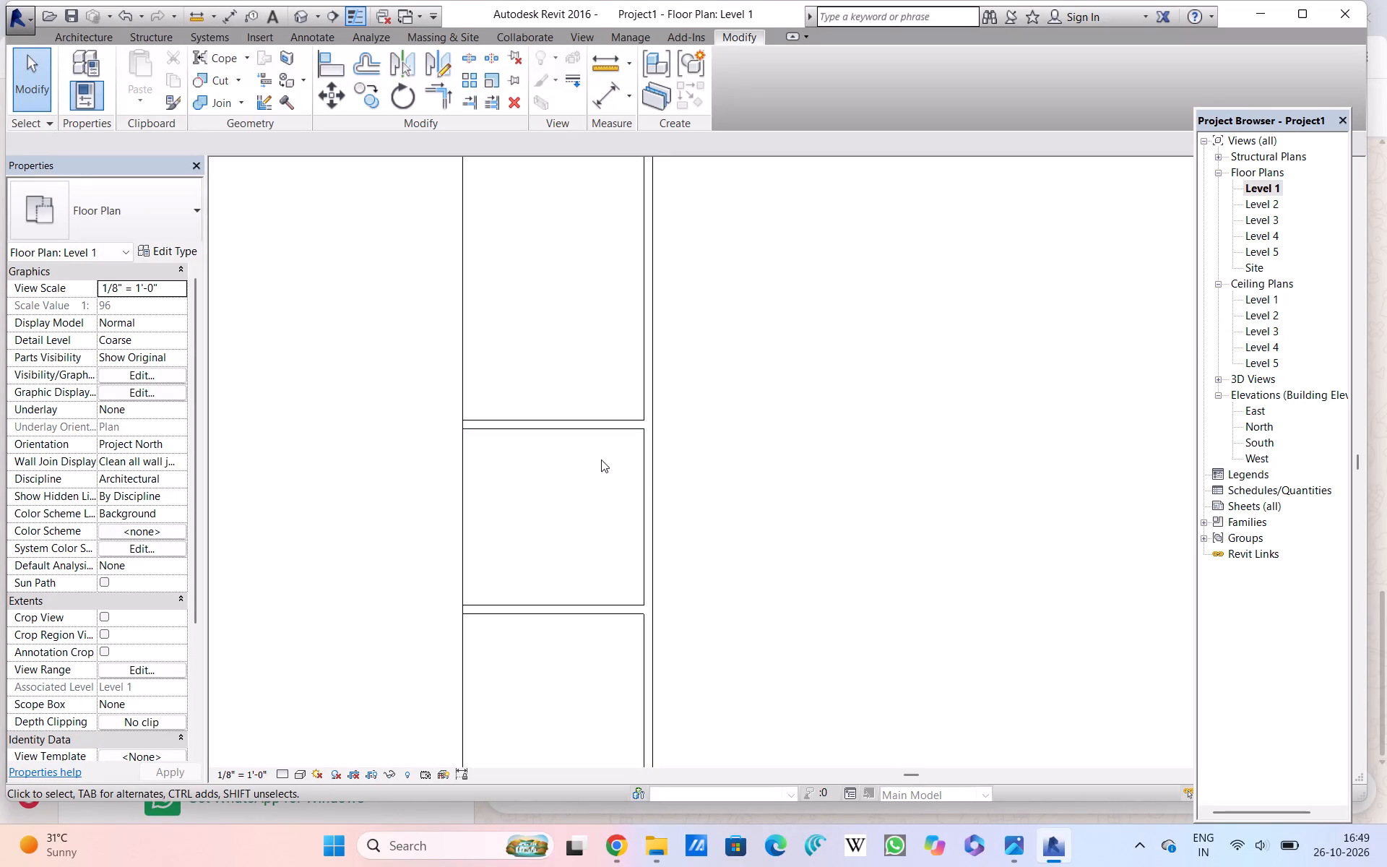
Examine the two cross walls, the recessed west wall and the projecting slabs from several angles in the default 3D view.
{"action": "scroll", "coordinate": [615, 468], "scroll_direction": "down", "scroll_amount": 6}
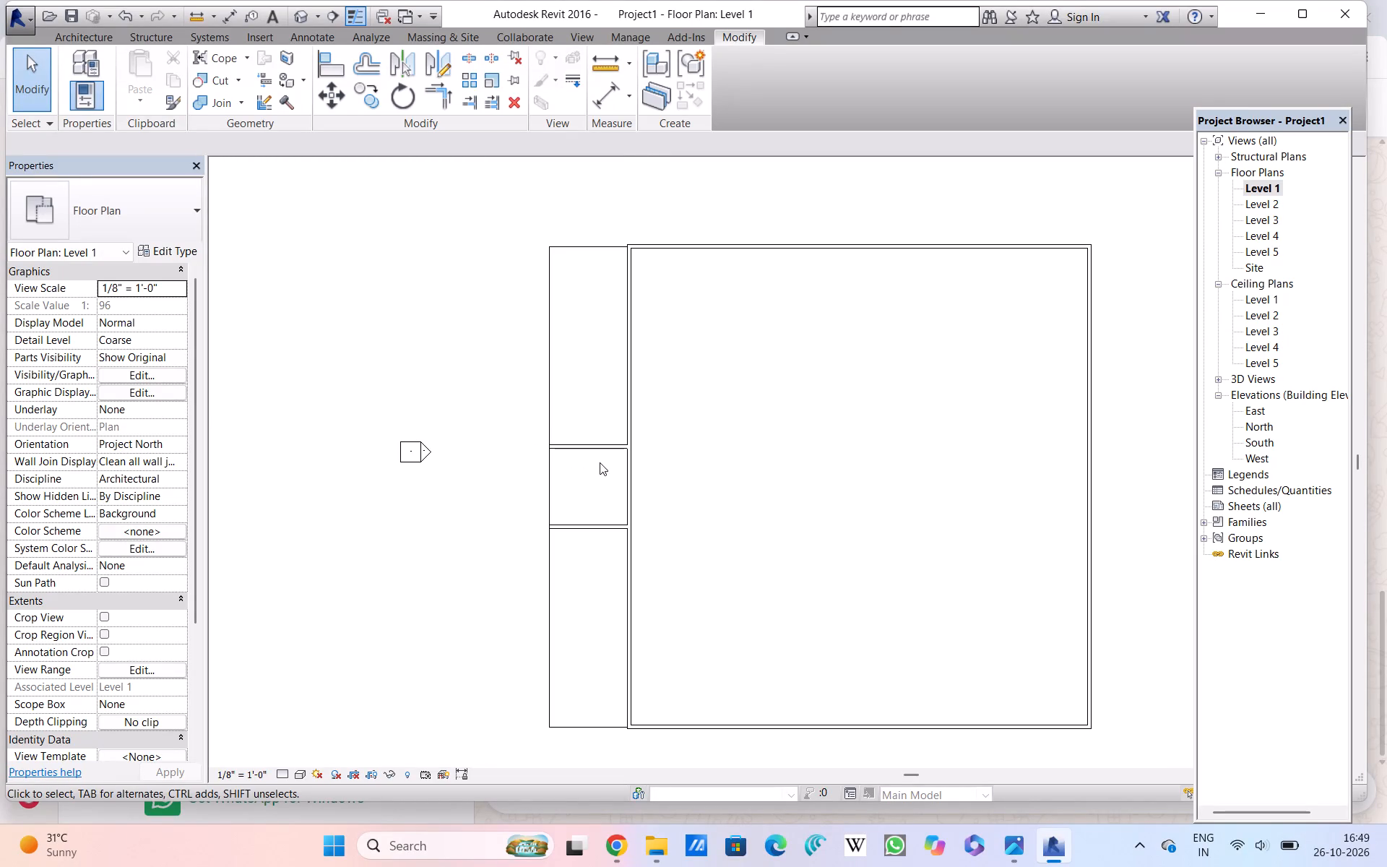
{"action": "left_click", "coordinate": [586, 451]}
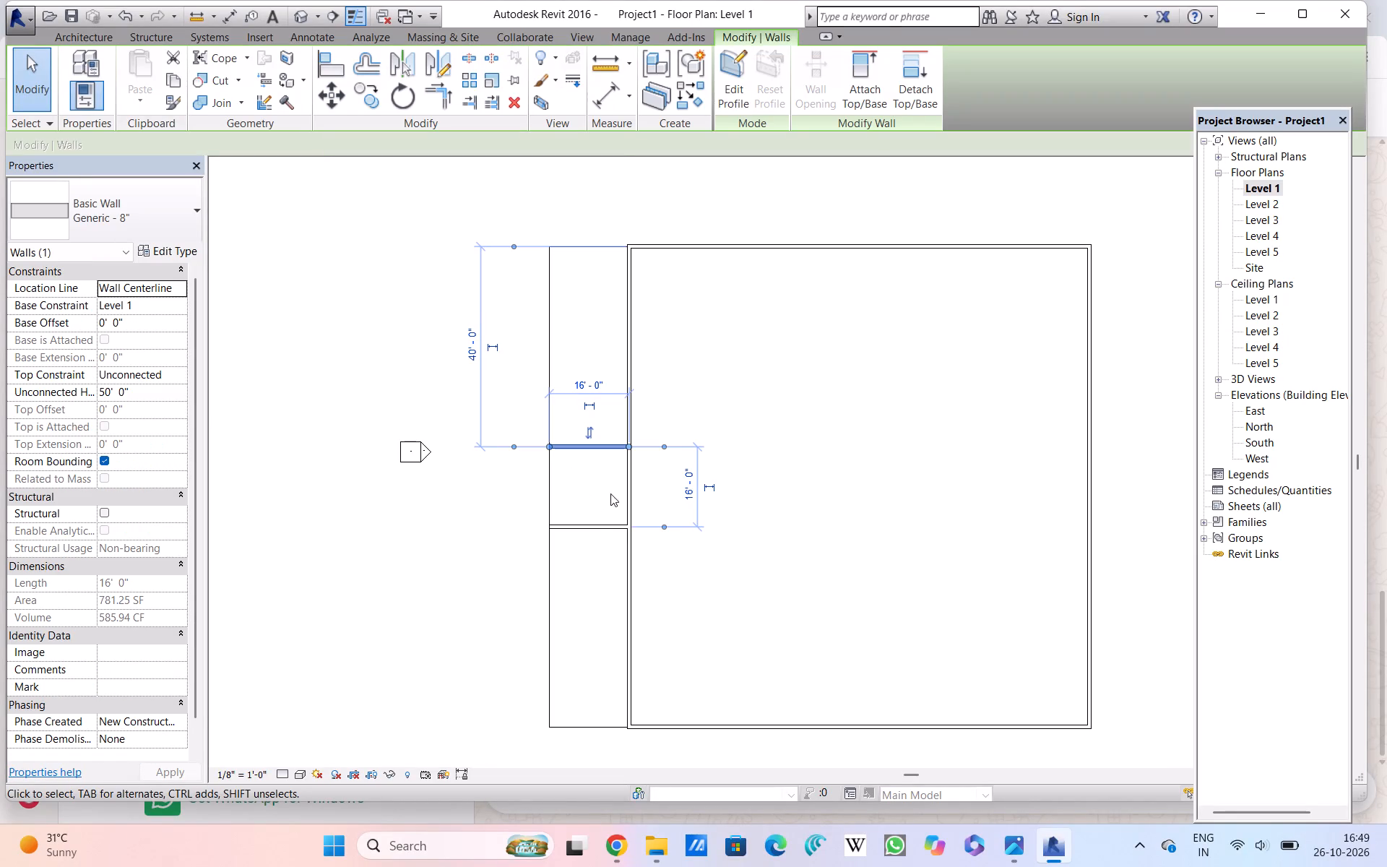
{"action": "left_click", "coordinate": [588, 523], "text": "ctrl"}
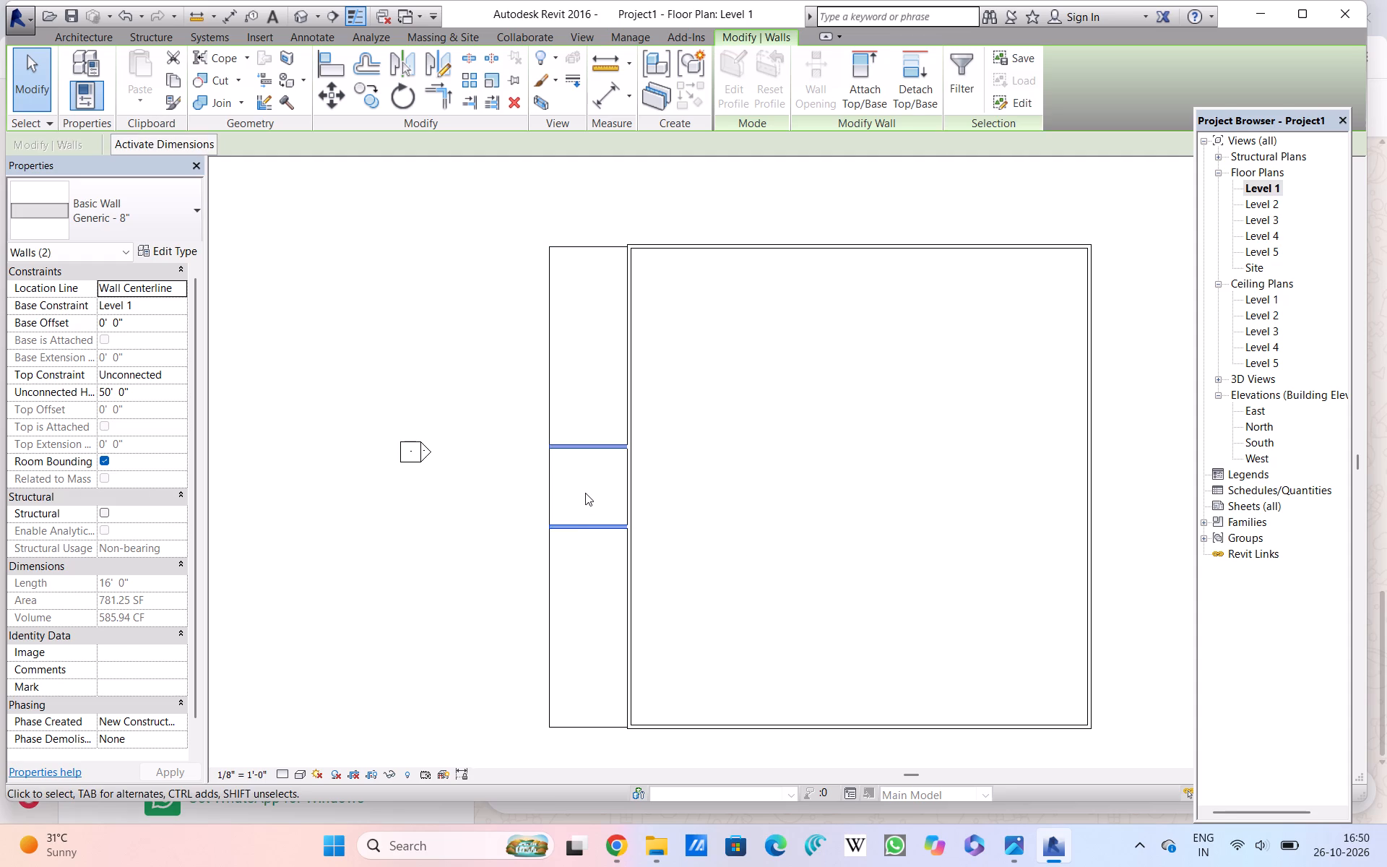
{"action": "left_click", "coordinate": [297, 16]}
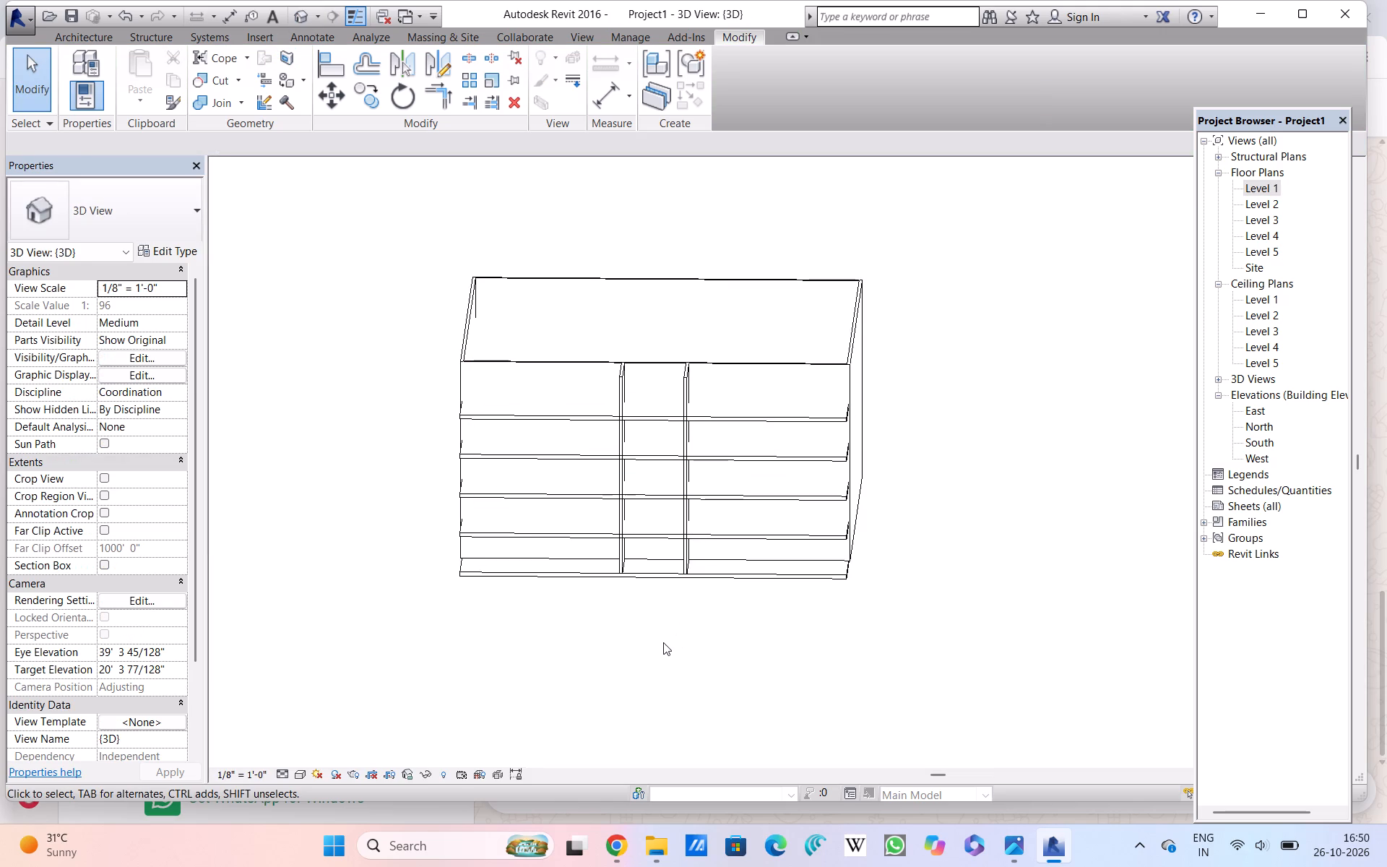
{"action": "middle_click_drag", "start_coordinate": [662, 642], "coordinate": [690, 617], "text": "shift"}
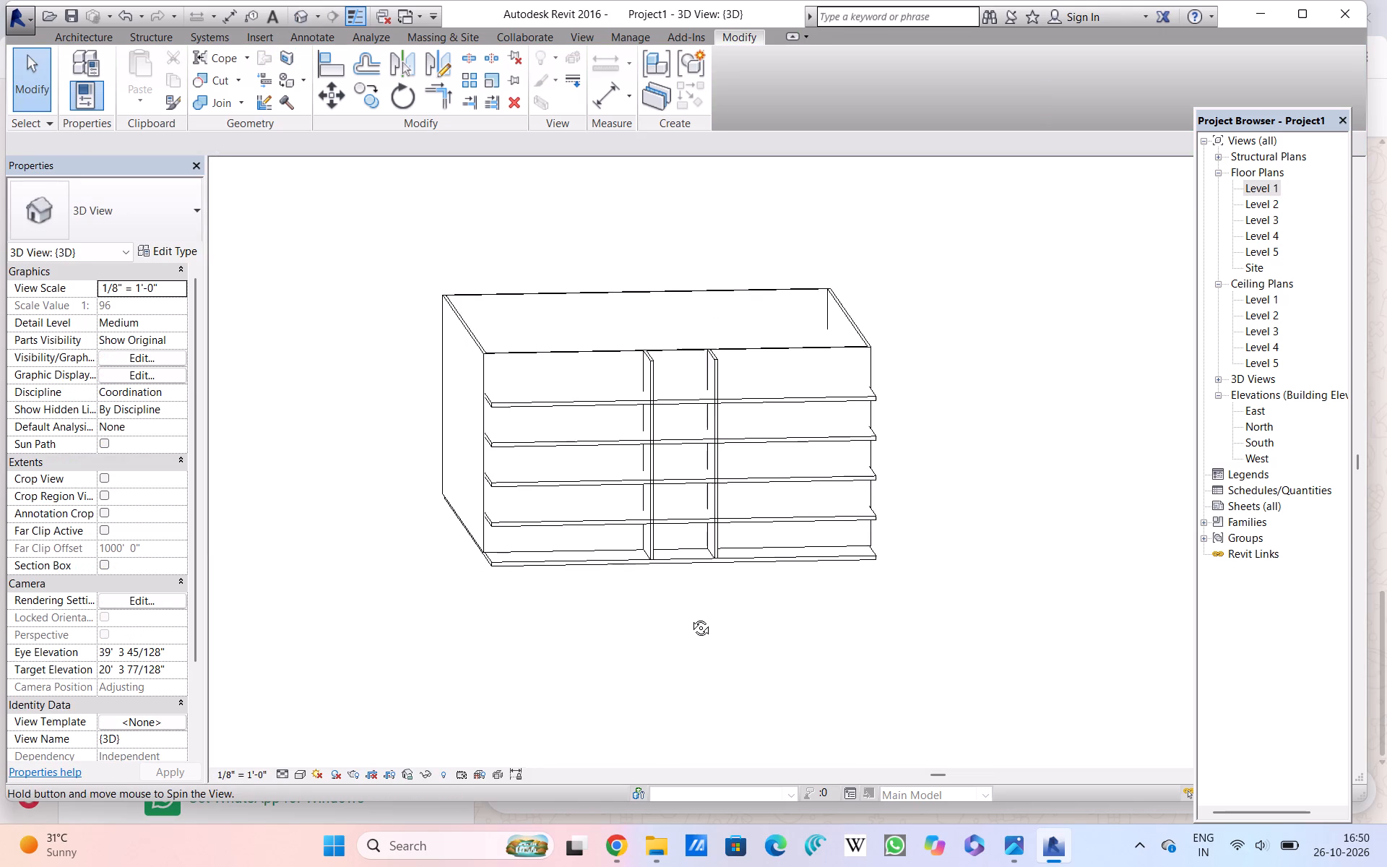
{"action": "middle_click_drag", "start_coordinate": [690, 617], "coordinate": [652, 605], "text": "shift"}
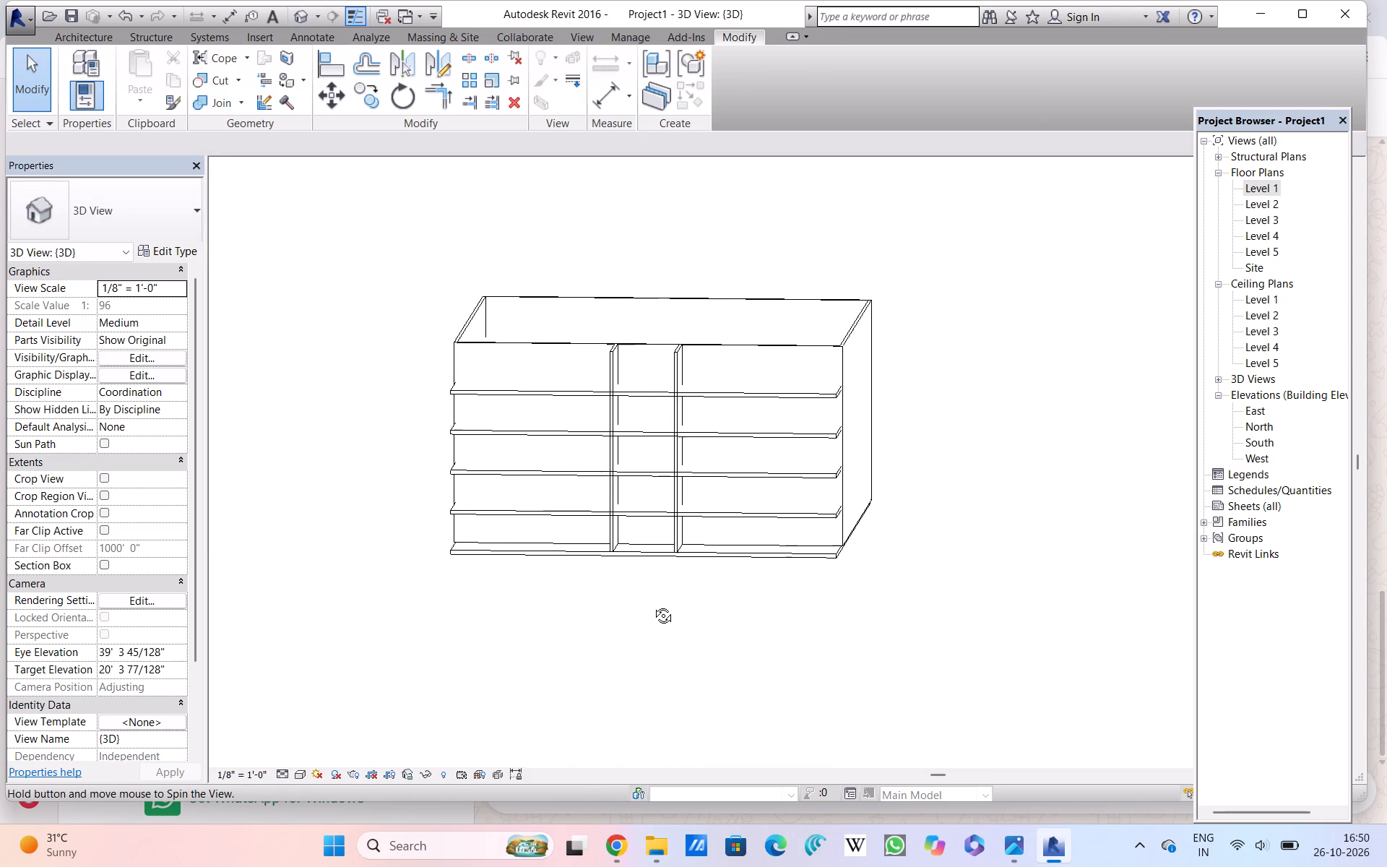
{"action": "middle_click_drag", "start_coordinate": [652, 605], "coordinate": [683, 606], "text": "shift"}
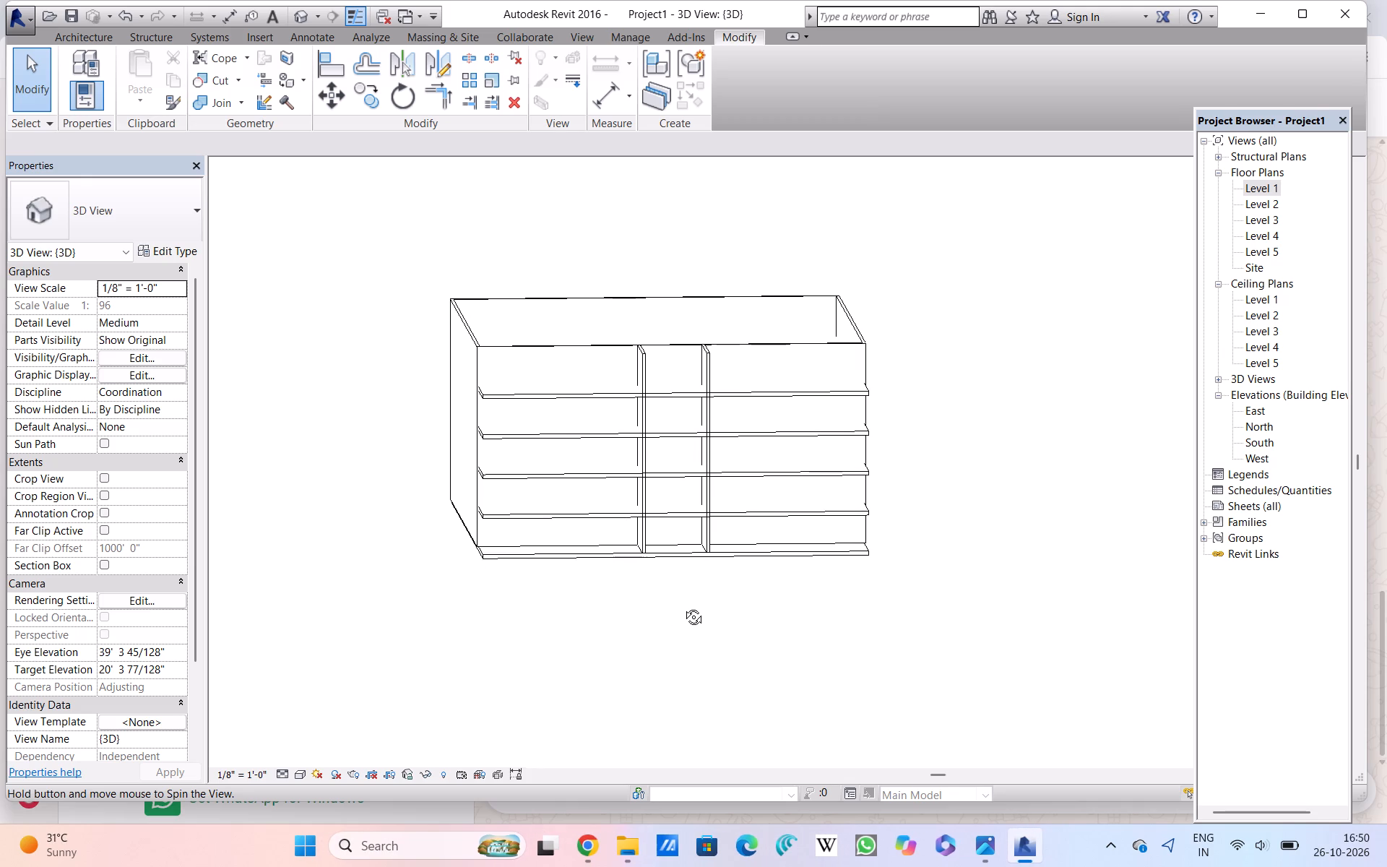
{"action": "middle_click_drag", "start_coordinate": [683, 606], "coordinate": [676, 606], "text": "shift"}
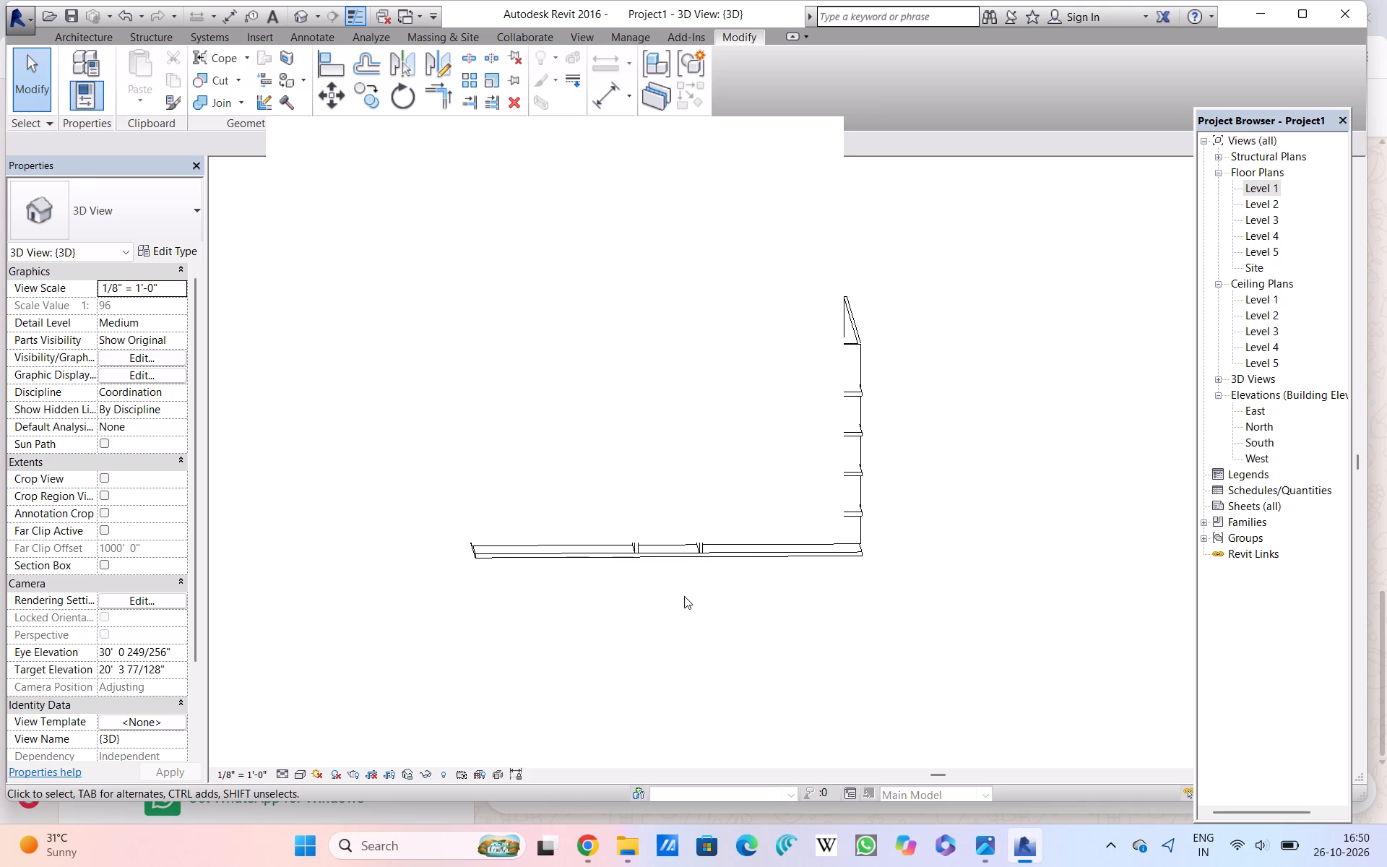
{"action": "double_click", "coordinate": [803, 137]}
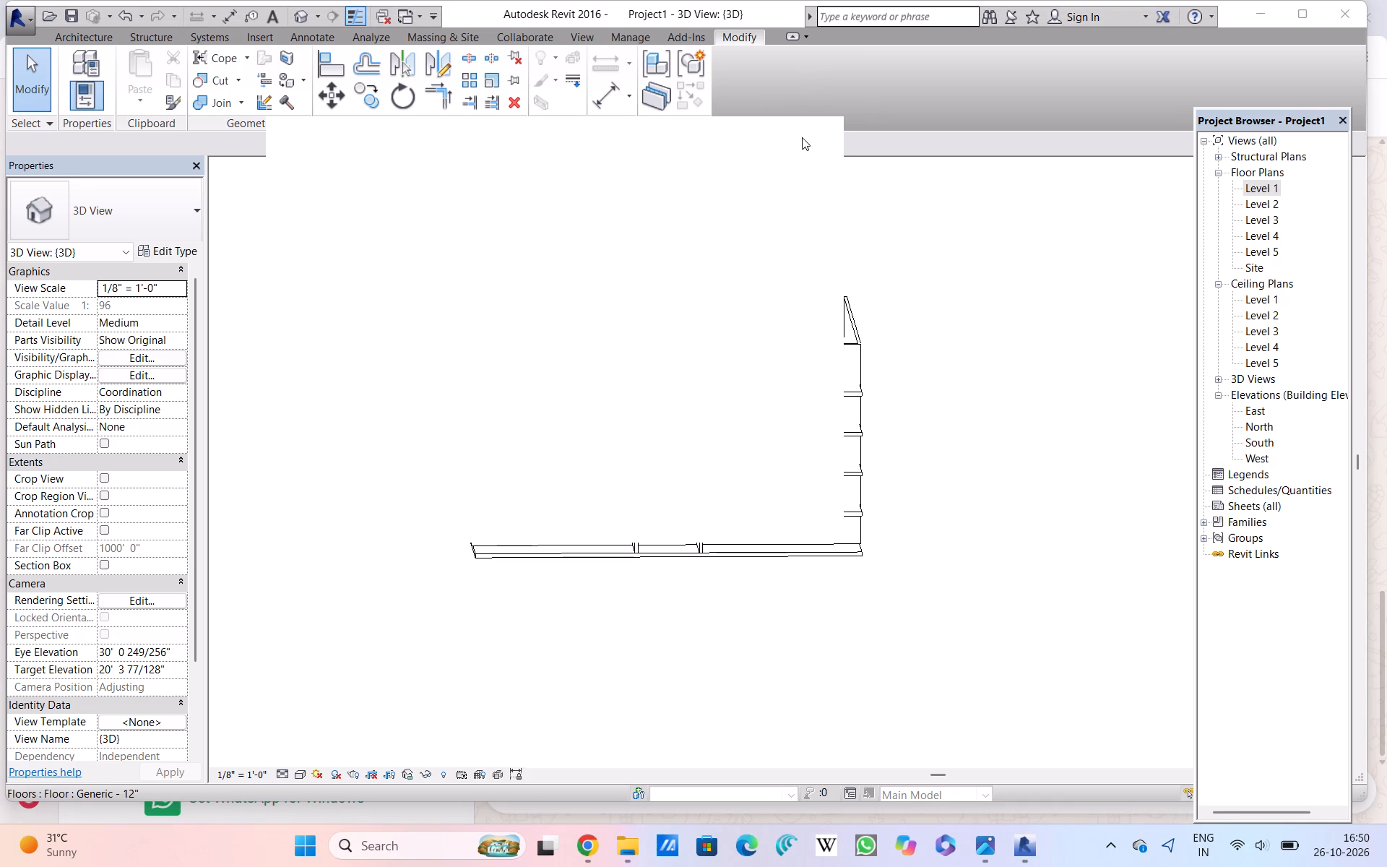
{"action": "double_click", "coordinate": [799, 147]}
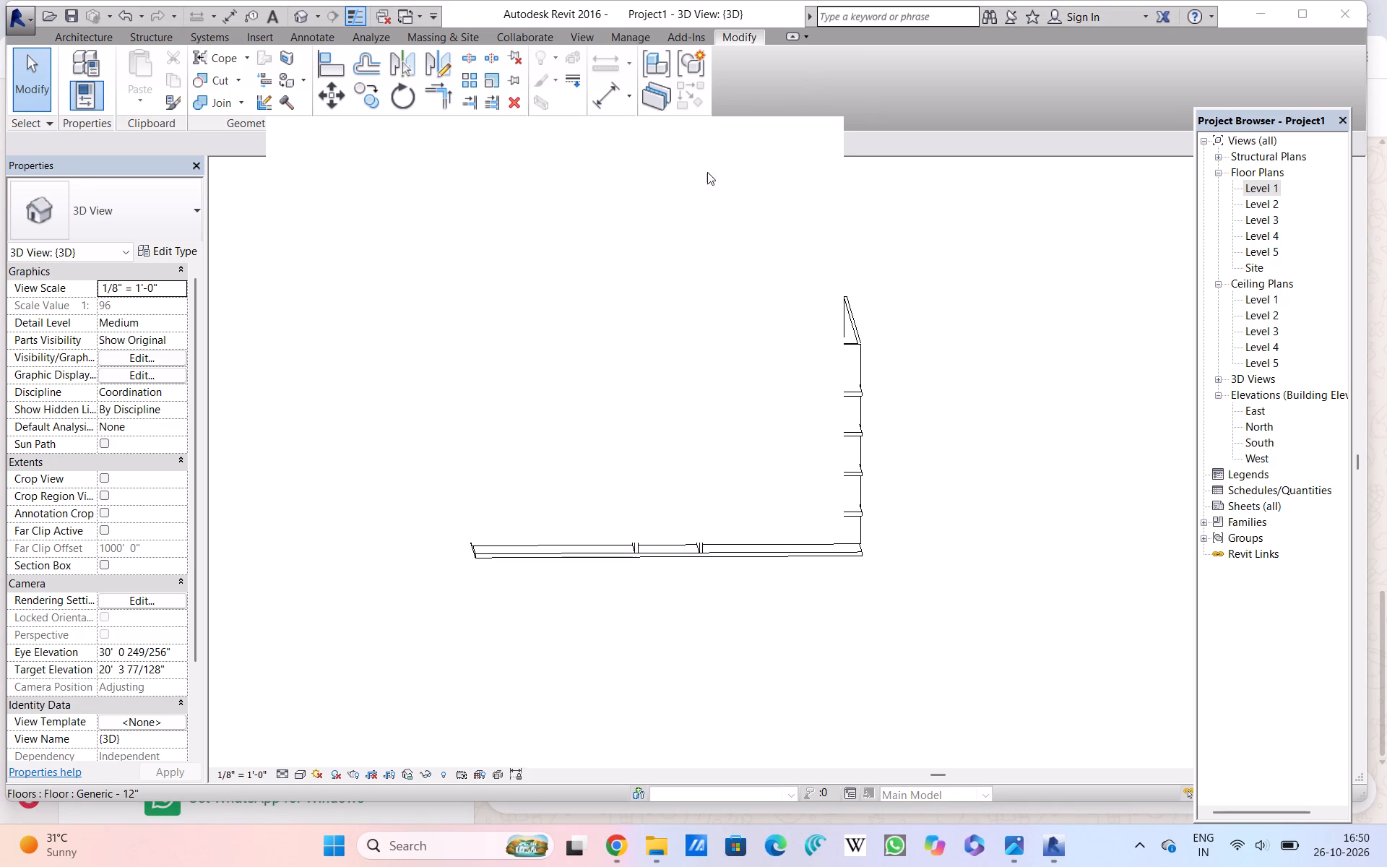
{"action": "left_click", "coordinate": [816, 134]}
{"action": "left_click_drag", "start_coordinate": [813, 136], "coordinate": [805, 160]}
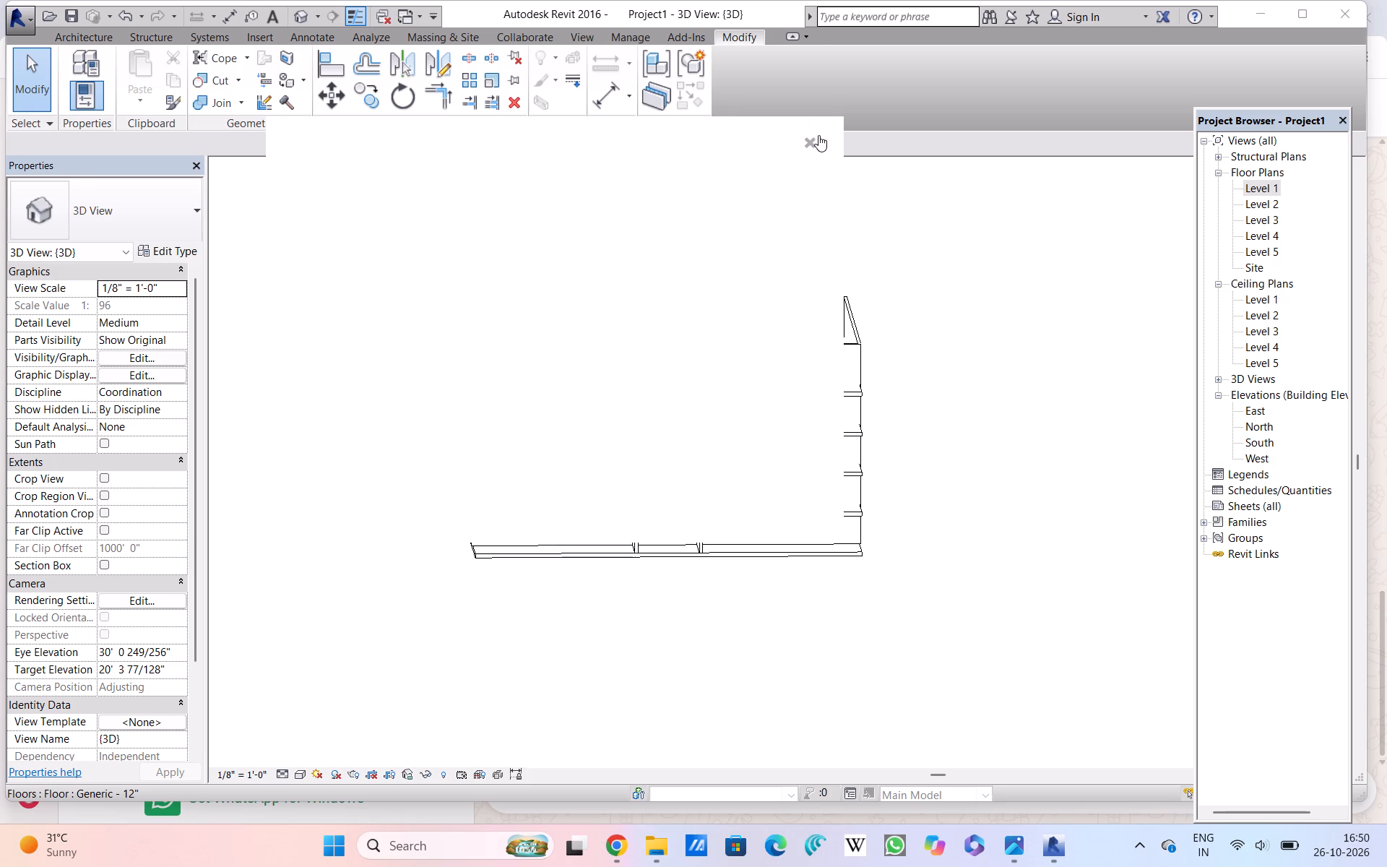
{"action": "double_click", "coordinate": [812, 141]}
{"action": "left_click", "coordinate": [812, 141]}
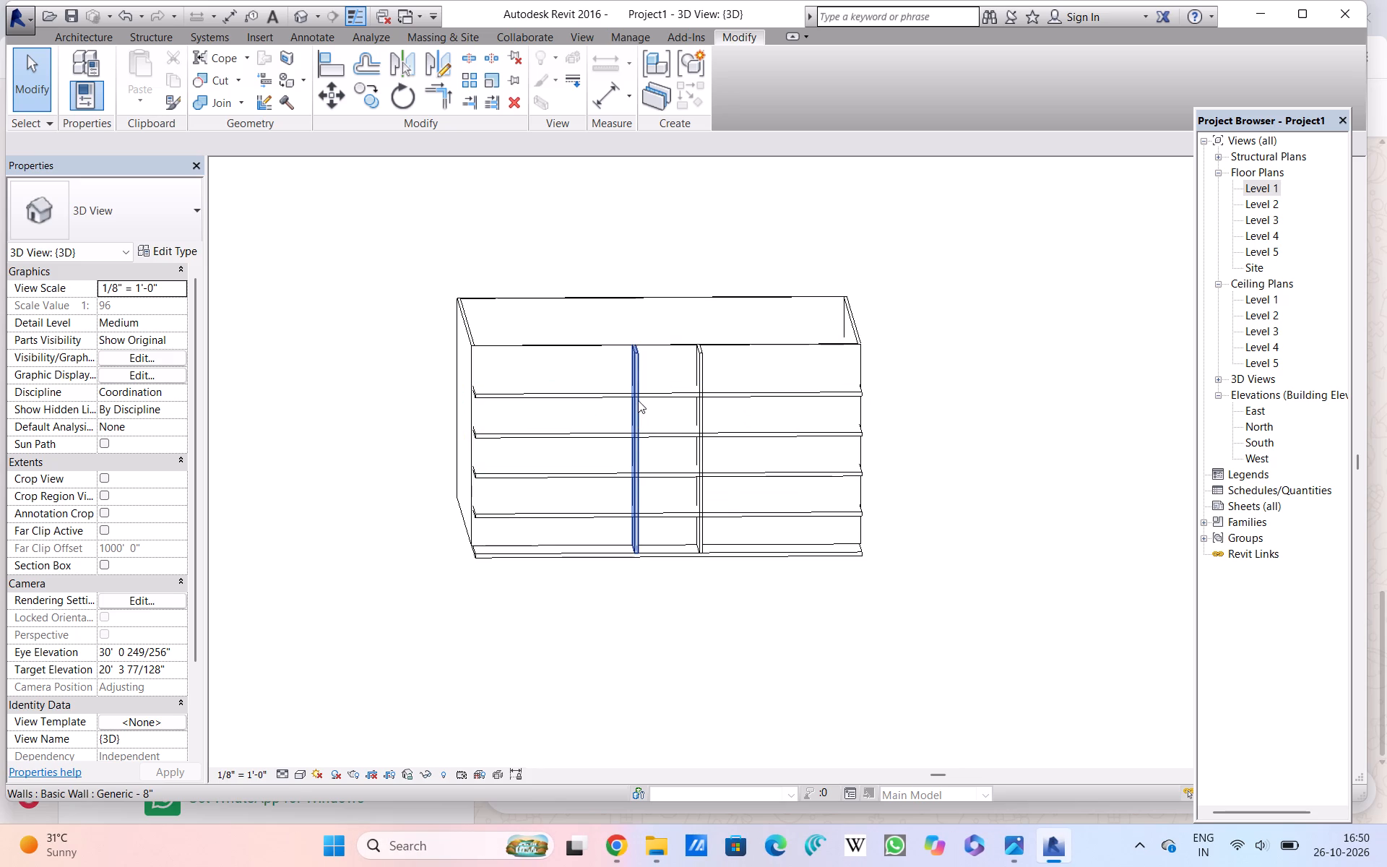
{"action": "scroll", "coordinate": [660, 392], "scroll_direction": "down", "scroll_amount": 1, "text": "shift"}
{"action": "middle_click_drag", "start_coordinate": [660, 392], "coordinate": [532, 472], "text": "shift"}
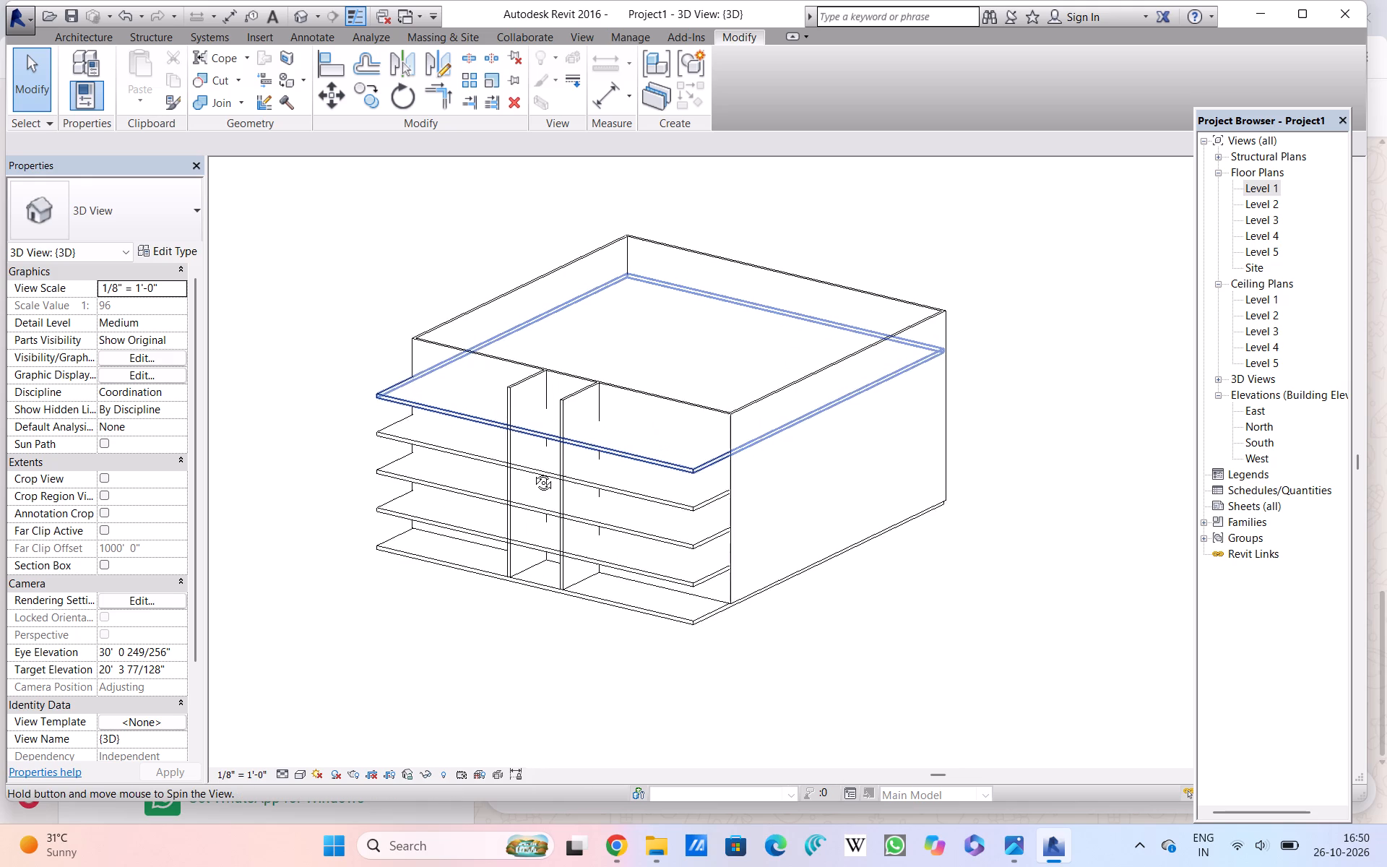
{"action": "middle_click_drag", "start_coordinate": [532, 472], "coordinate": [514, 477], "text": "shift"}
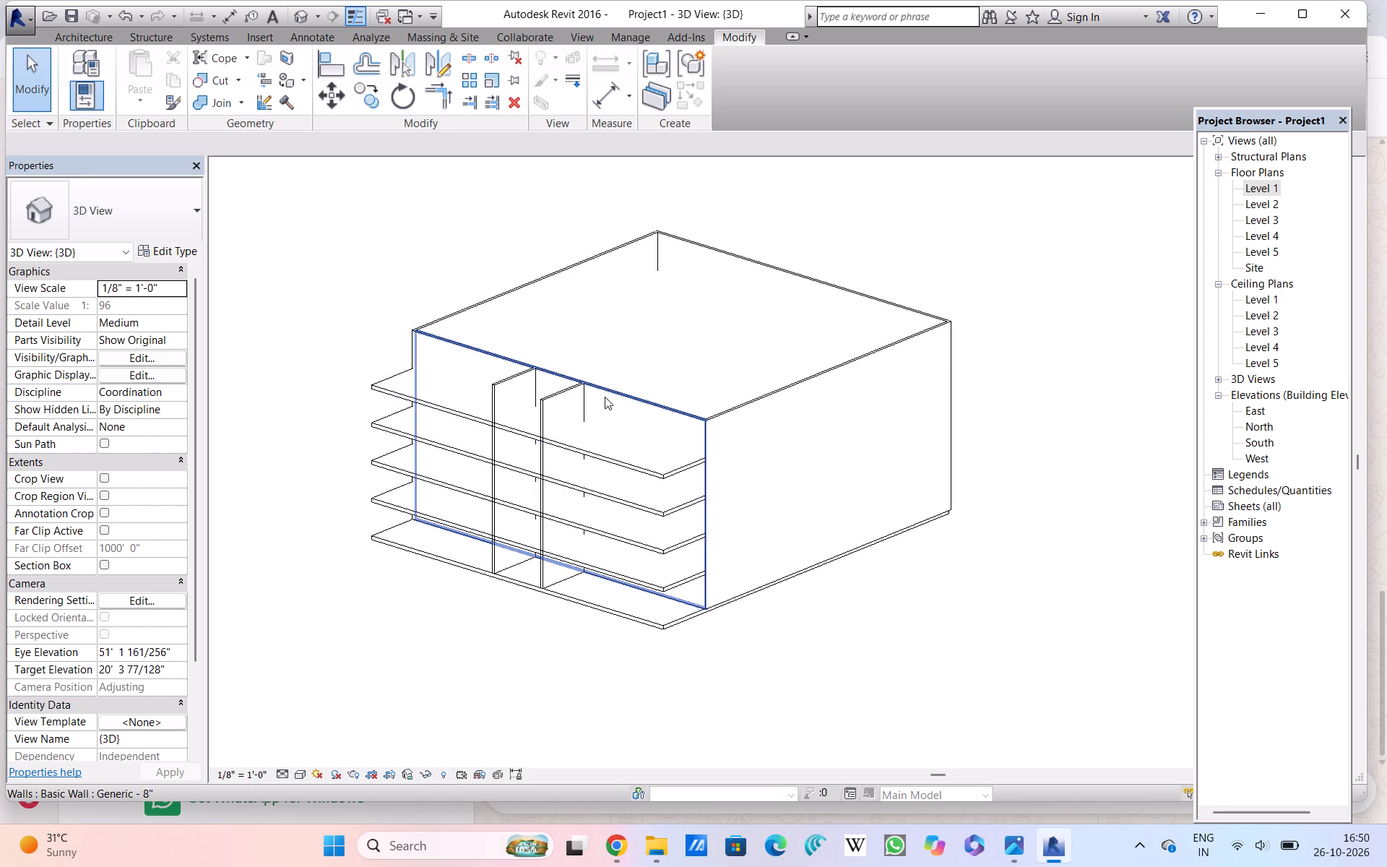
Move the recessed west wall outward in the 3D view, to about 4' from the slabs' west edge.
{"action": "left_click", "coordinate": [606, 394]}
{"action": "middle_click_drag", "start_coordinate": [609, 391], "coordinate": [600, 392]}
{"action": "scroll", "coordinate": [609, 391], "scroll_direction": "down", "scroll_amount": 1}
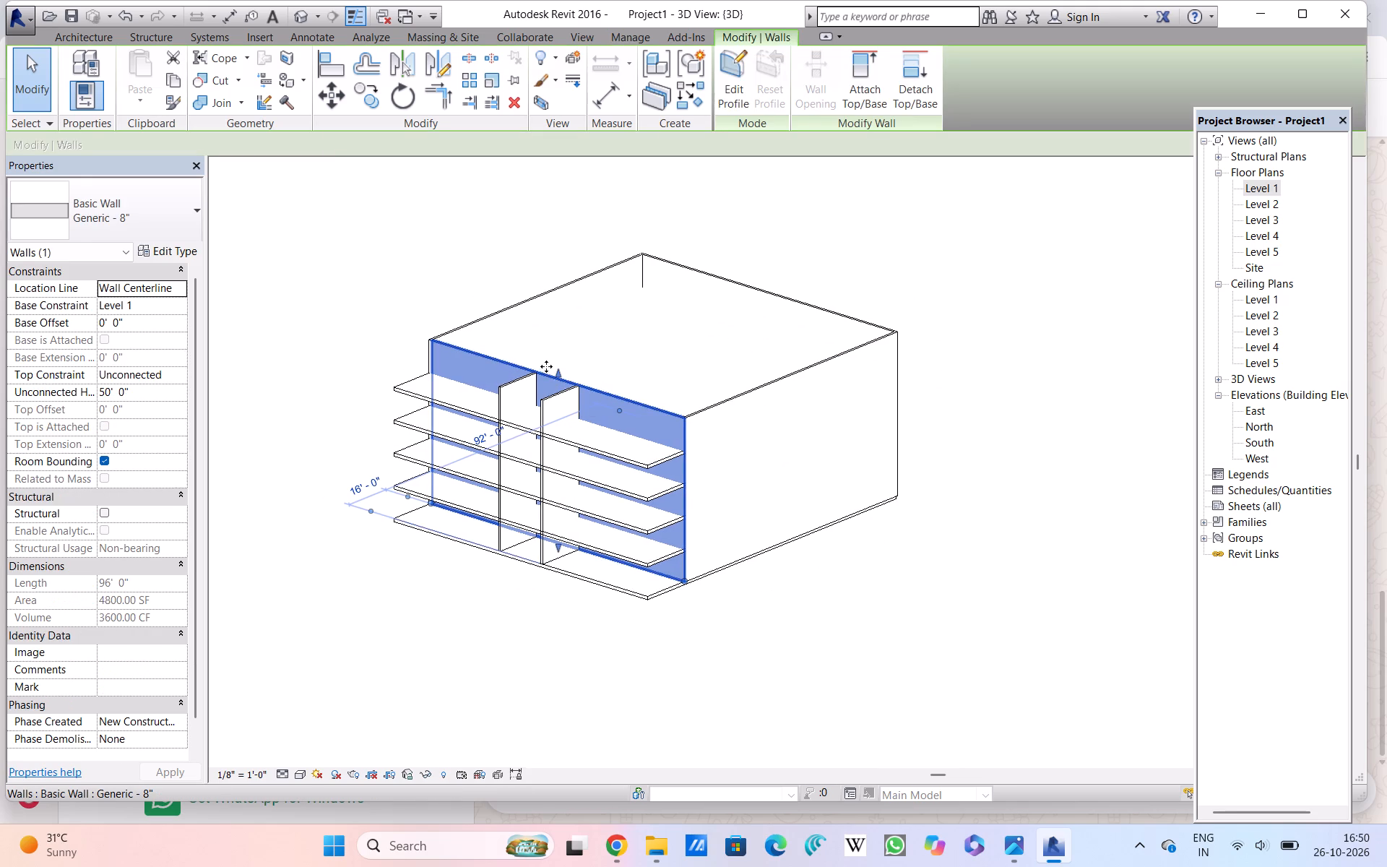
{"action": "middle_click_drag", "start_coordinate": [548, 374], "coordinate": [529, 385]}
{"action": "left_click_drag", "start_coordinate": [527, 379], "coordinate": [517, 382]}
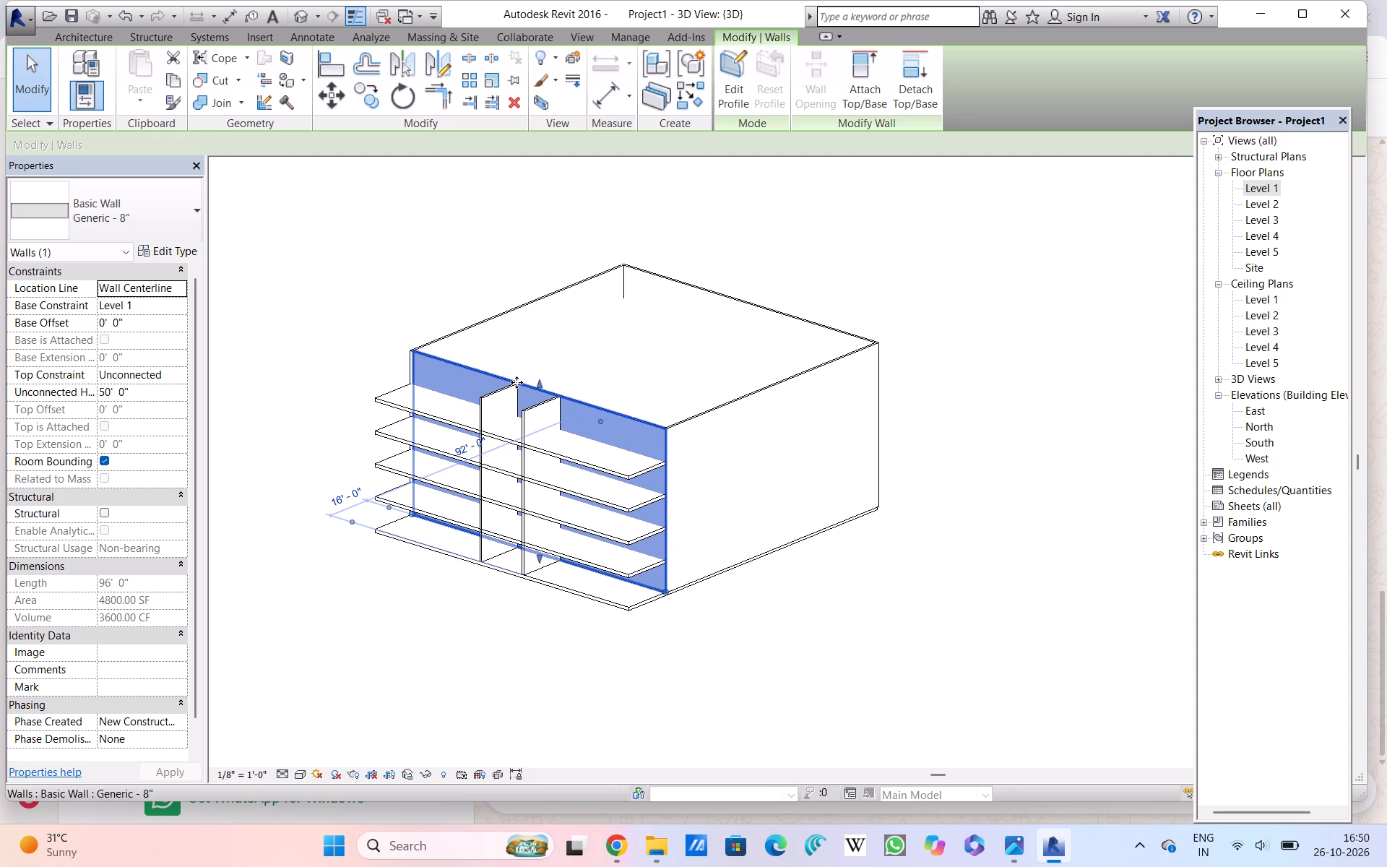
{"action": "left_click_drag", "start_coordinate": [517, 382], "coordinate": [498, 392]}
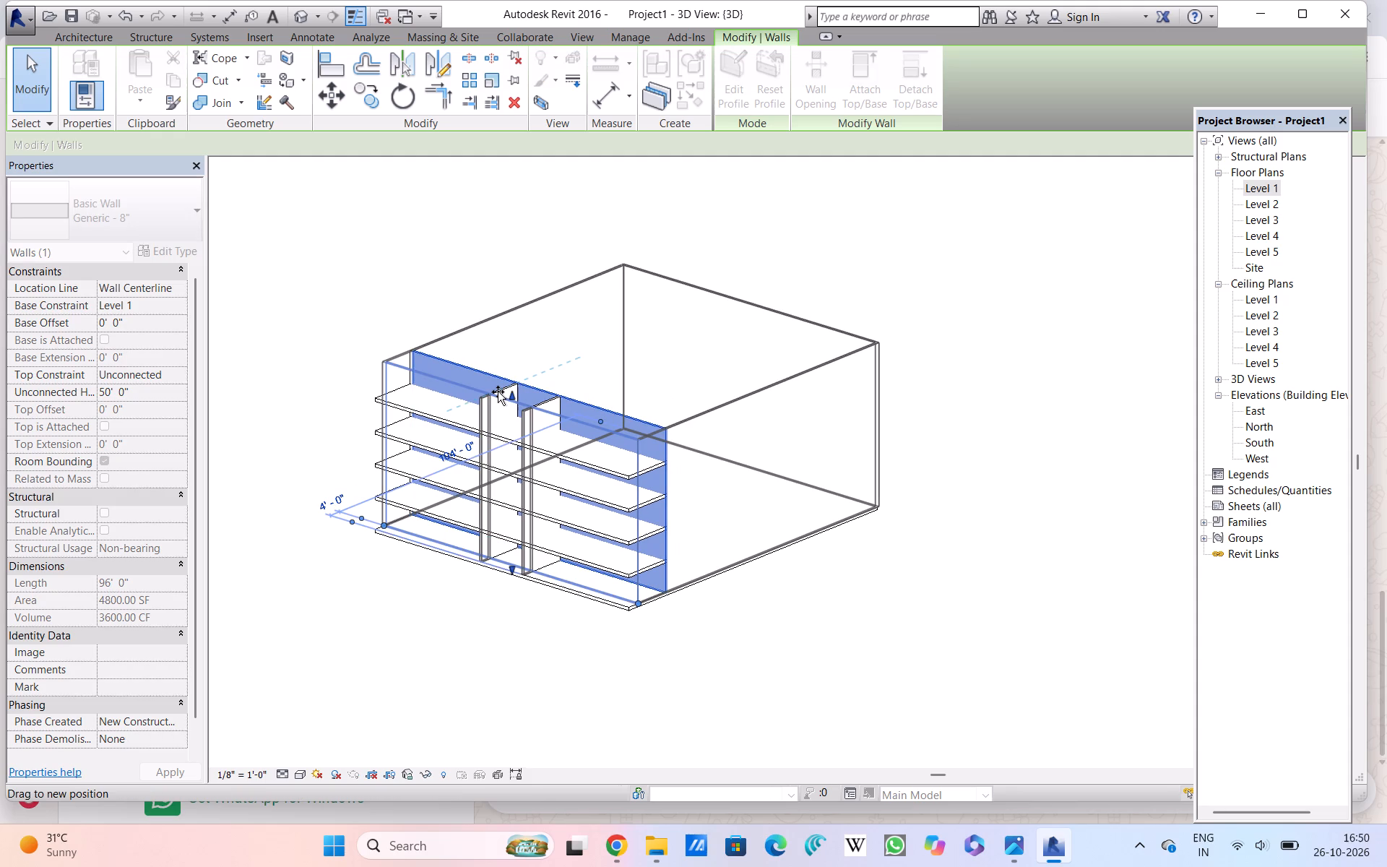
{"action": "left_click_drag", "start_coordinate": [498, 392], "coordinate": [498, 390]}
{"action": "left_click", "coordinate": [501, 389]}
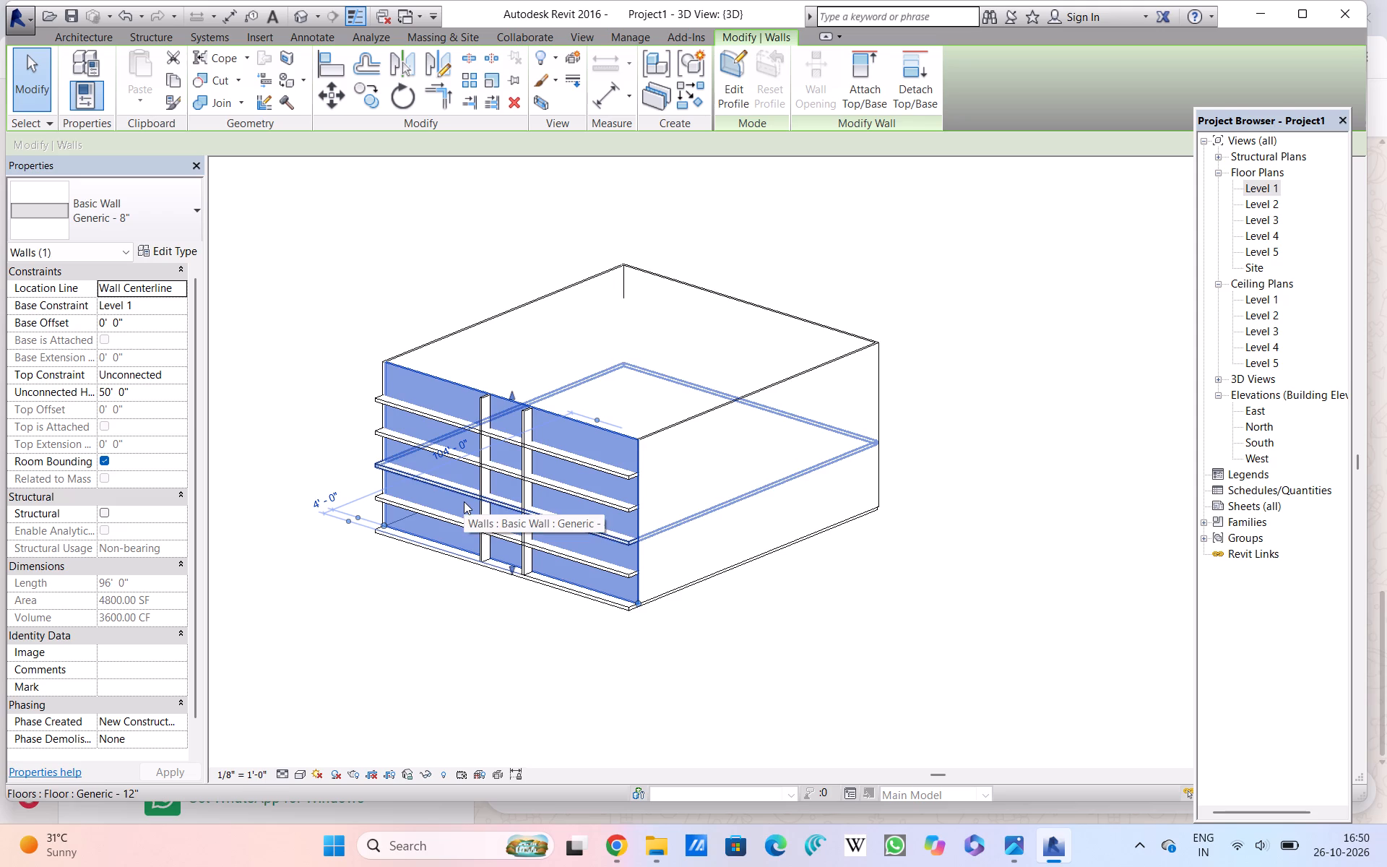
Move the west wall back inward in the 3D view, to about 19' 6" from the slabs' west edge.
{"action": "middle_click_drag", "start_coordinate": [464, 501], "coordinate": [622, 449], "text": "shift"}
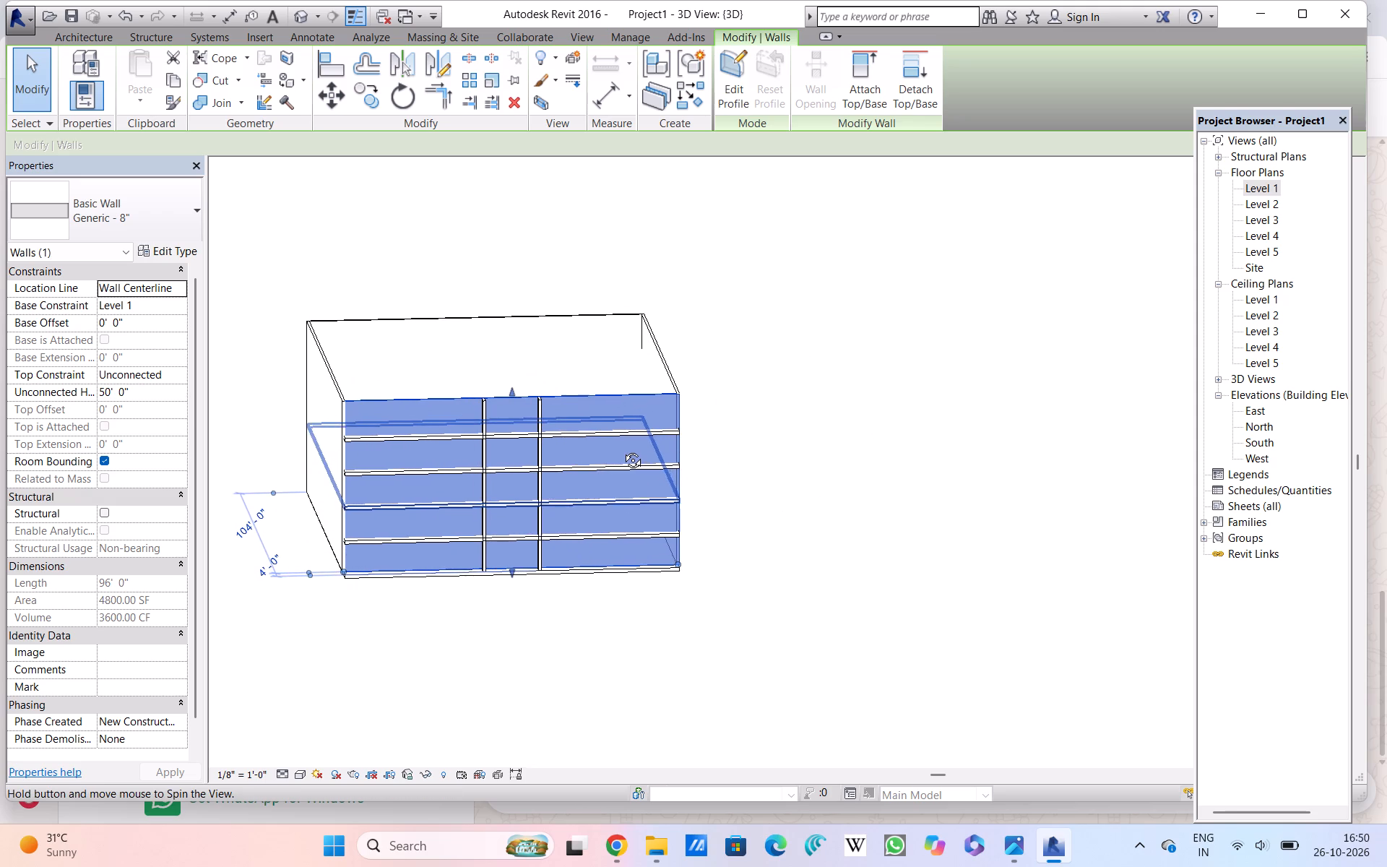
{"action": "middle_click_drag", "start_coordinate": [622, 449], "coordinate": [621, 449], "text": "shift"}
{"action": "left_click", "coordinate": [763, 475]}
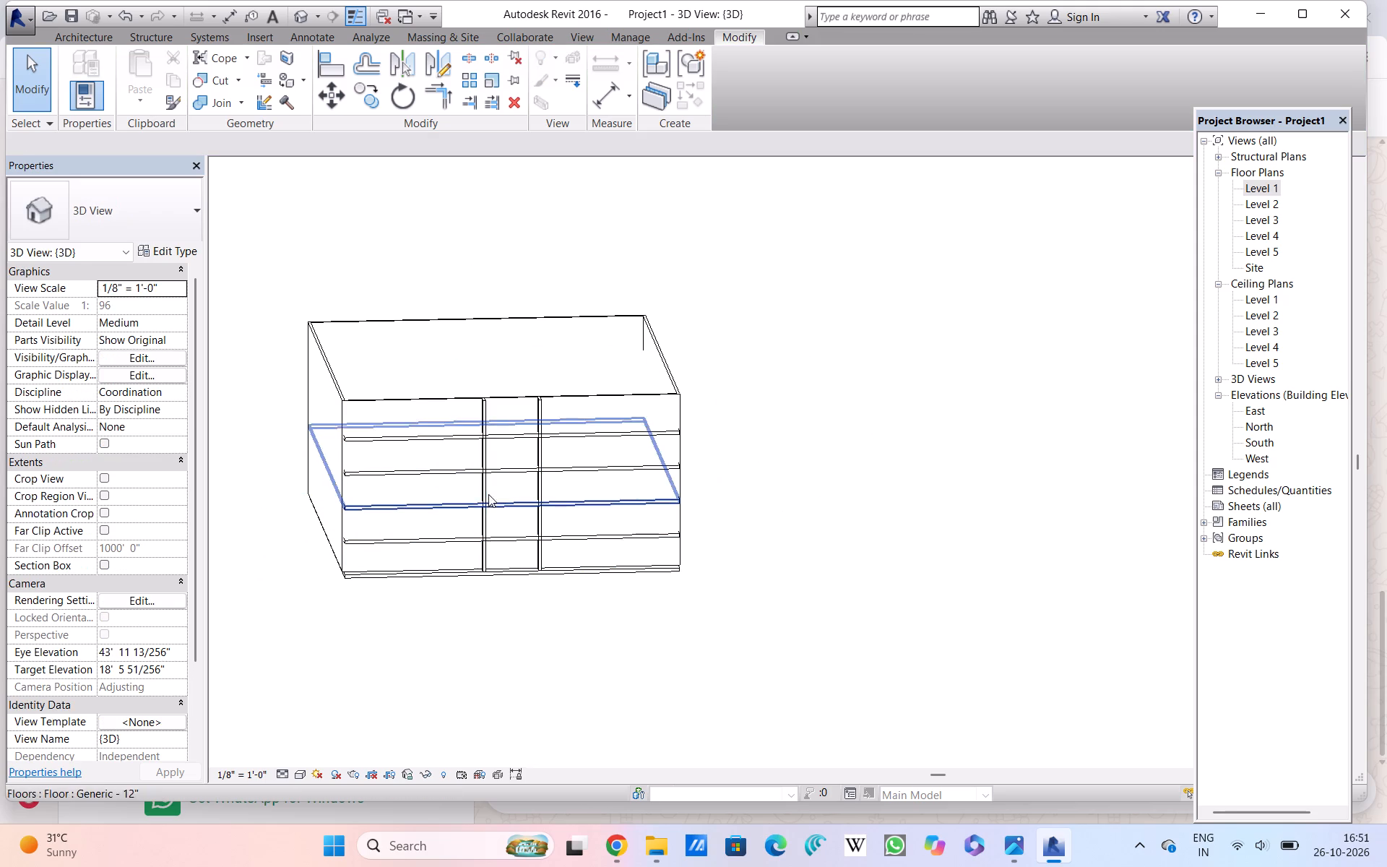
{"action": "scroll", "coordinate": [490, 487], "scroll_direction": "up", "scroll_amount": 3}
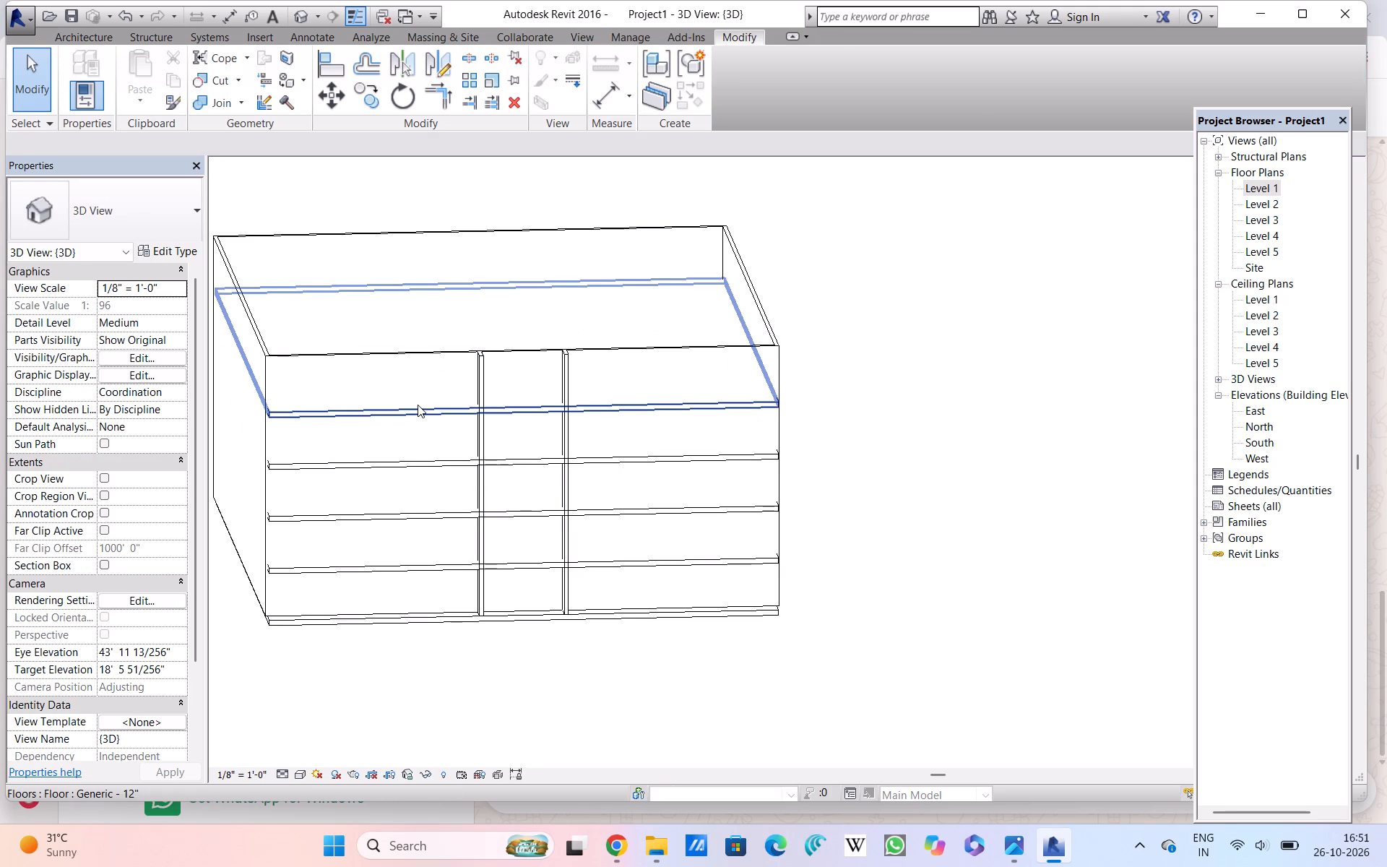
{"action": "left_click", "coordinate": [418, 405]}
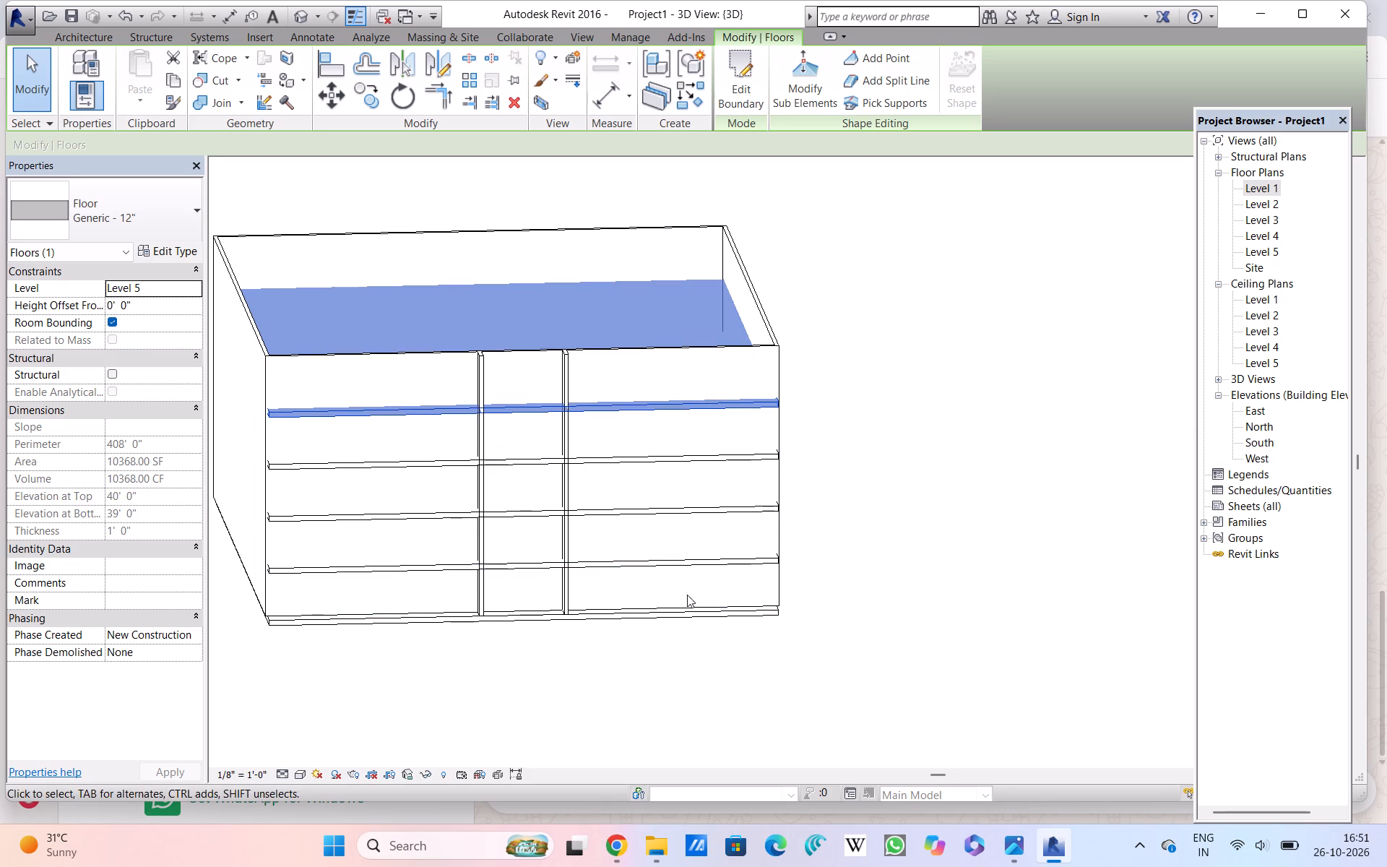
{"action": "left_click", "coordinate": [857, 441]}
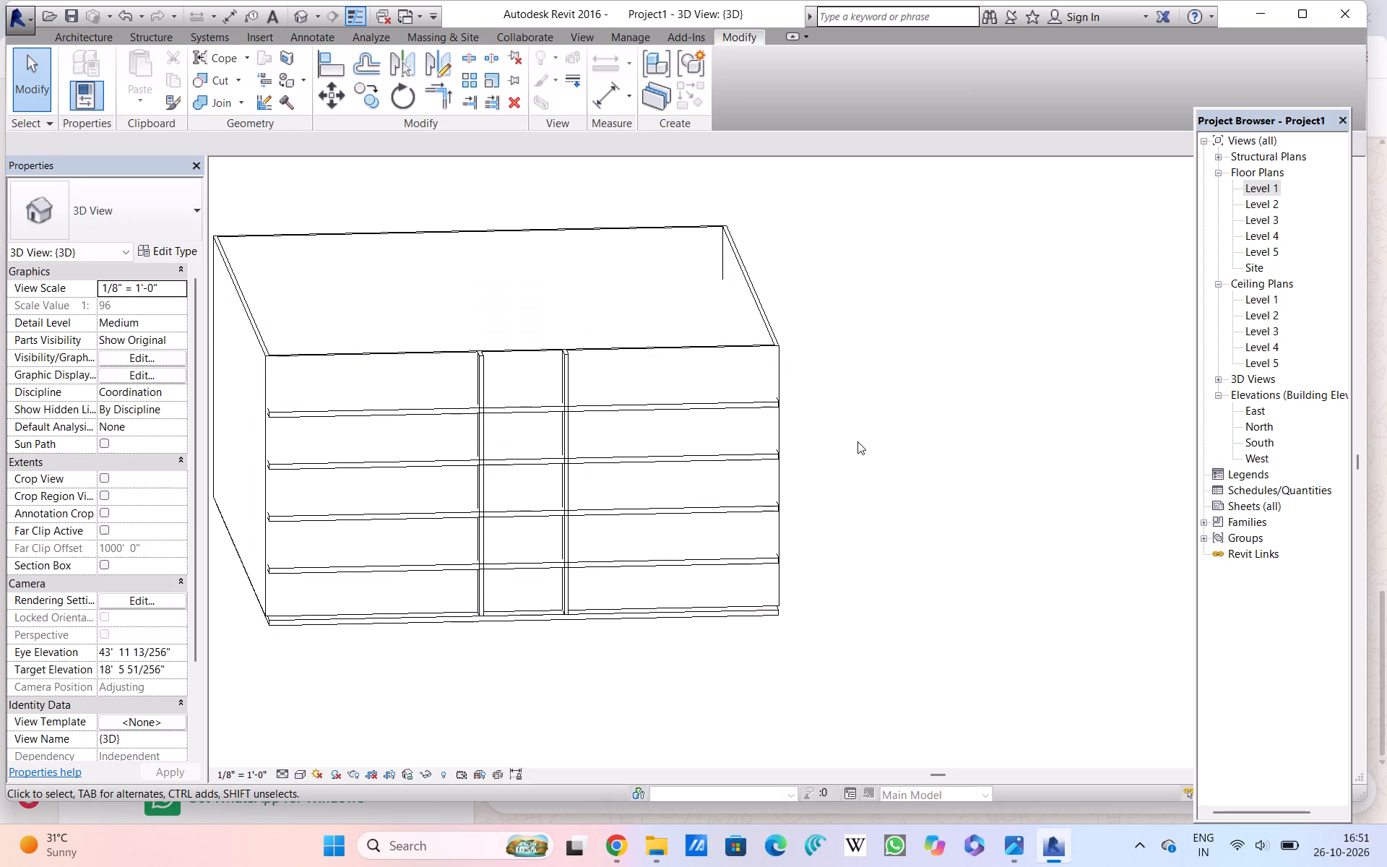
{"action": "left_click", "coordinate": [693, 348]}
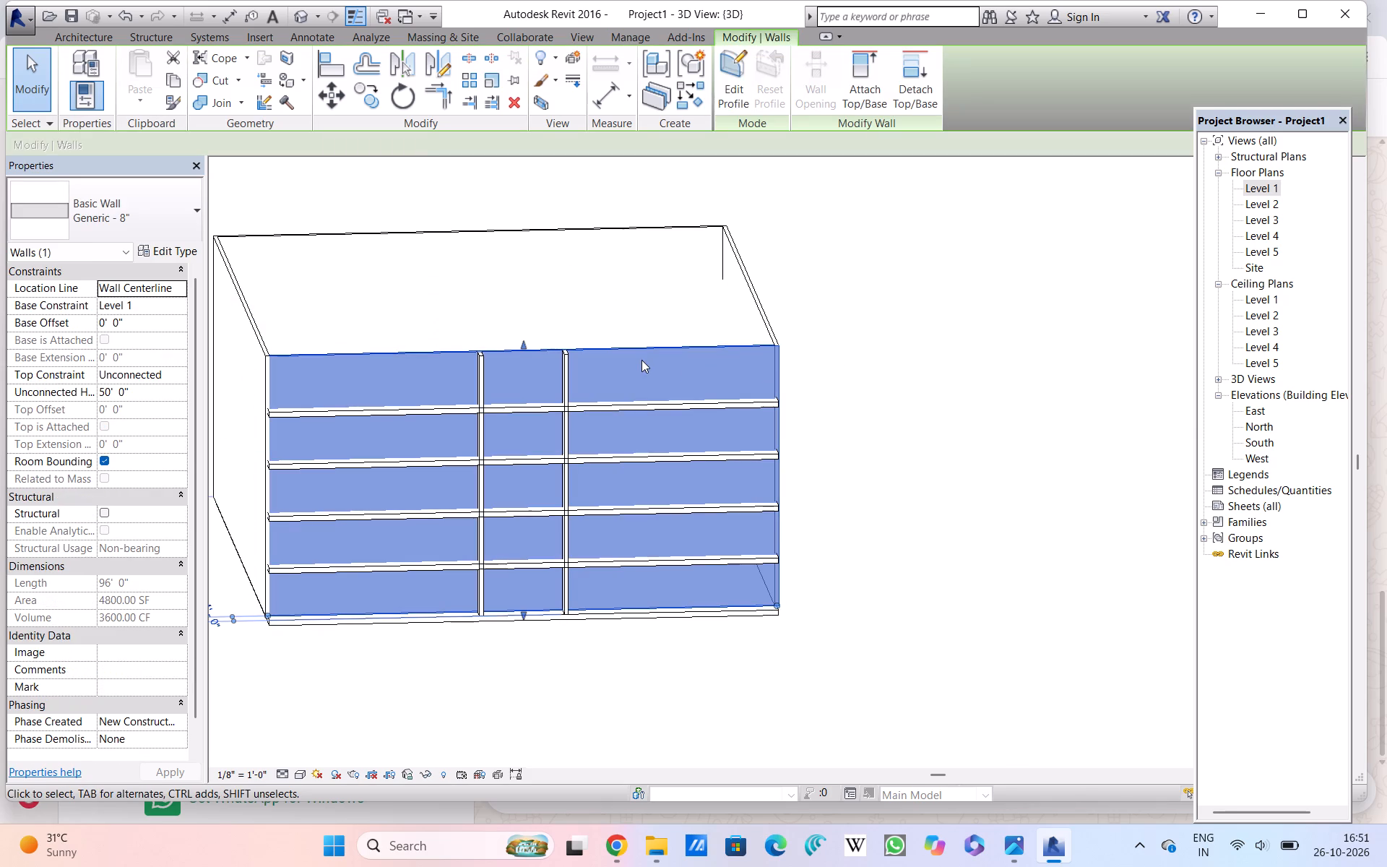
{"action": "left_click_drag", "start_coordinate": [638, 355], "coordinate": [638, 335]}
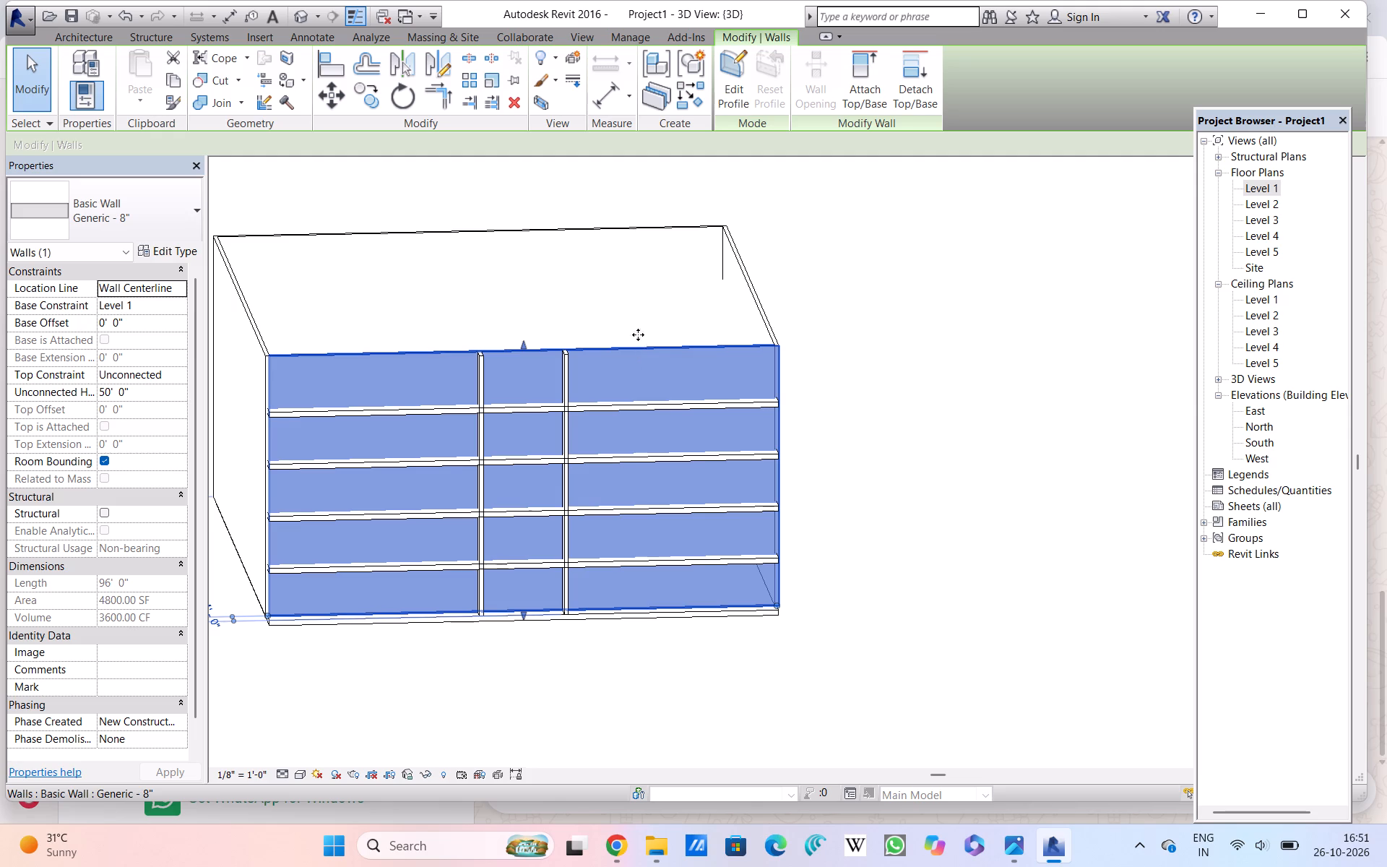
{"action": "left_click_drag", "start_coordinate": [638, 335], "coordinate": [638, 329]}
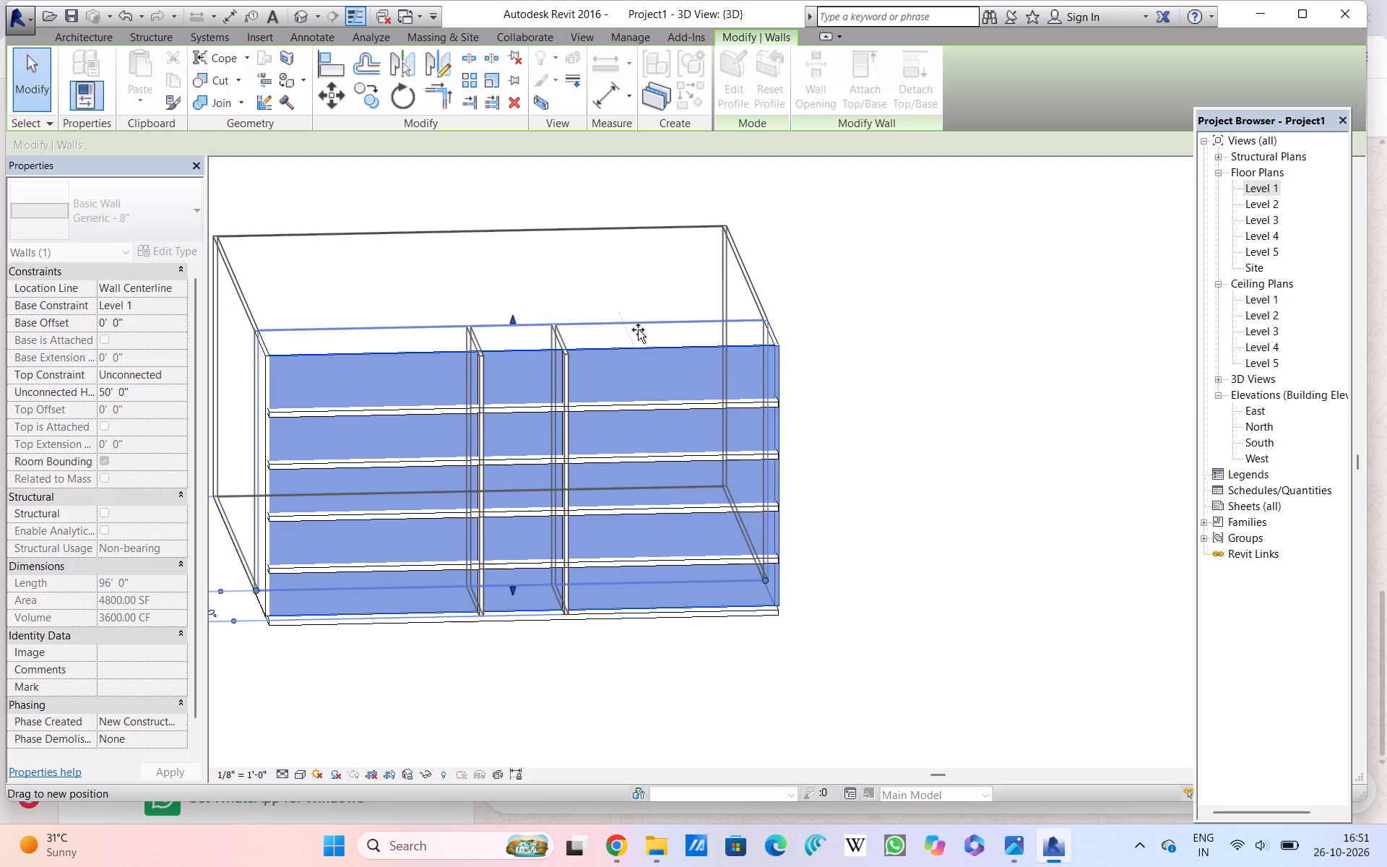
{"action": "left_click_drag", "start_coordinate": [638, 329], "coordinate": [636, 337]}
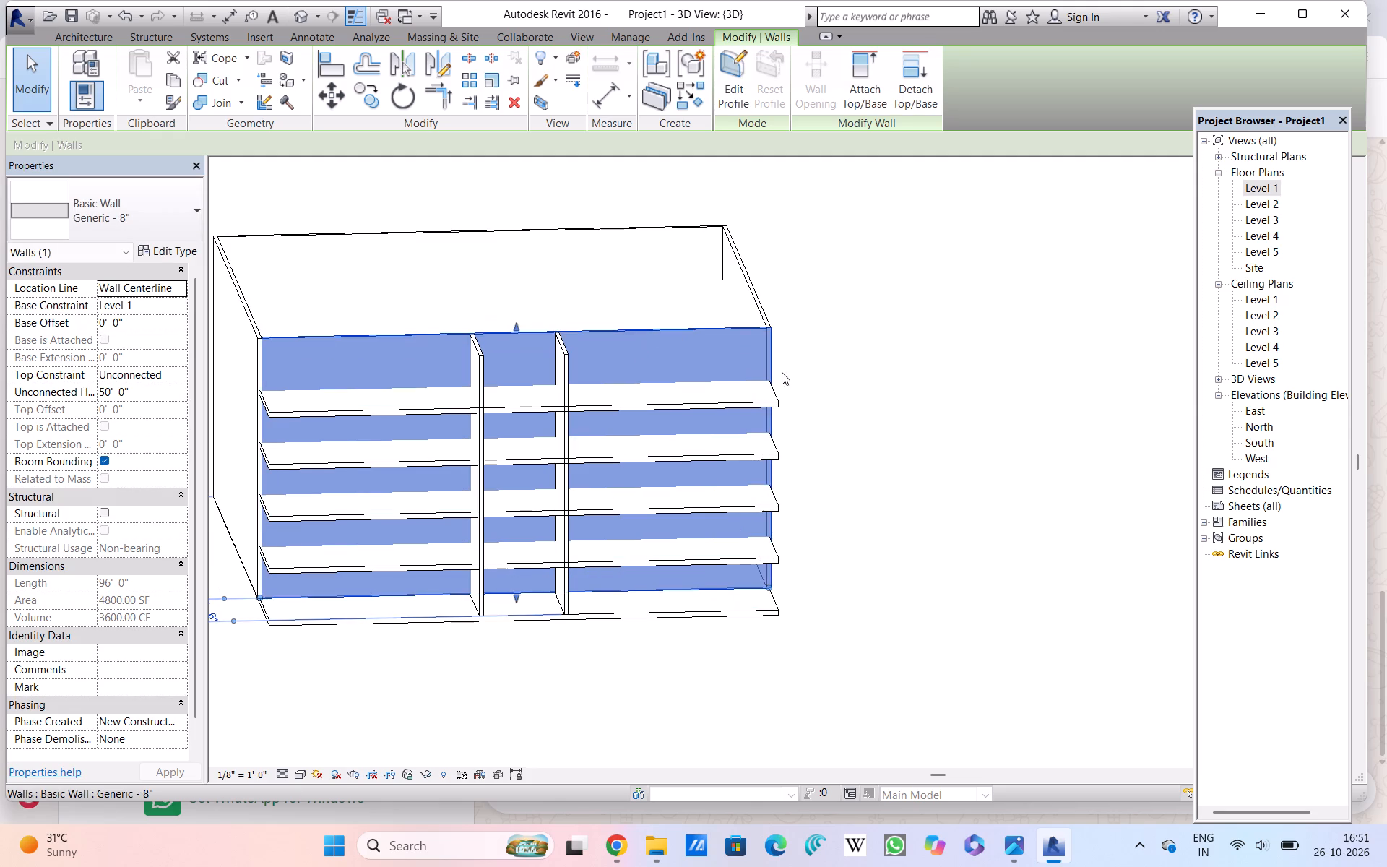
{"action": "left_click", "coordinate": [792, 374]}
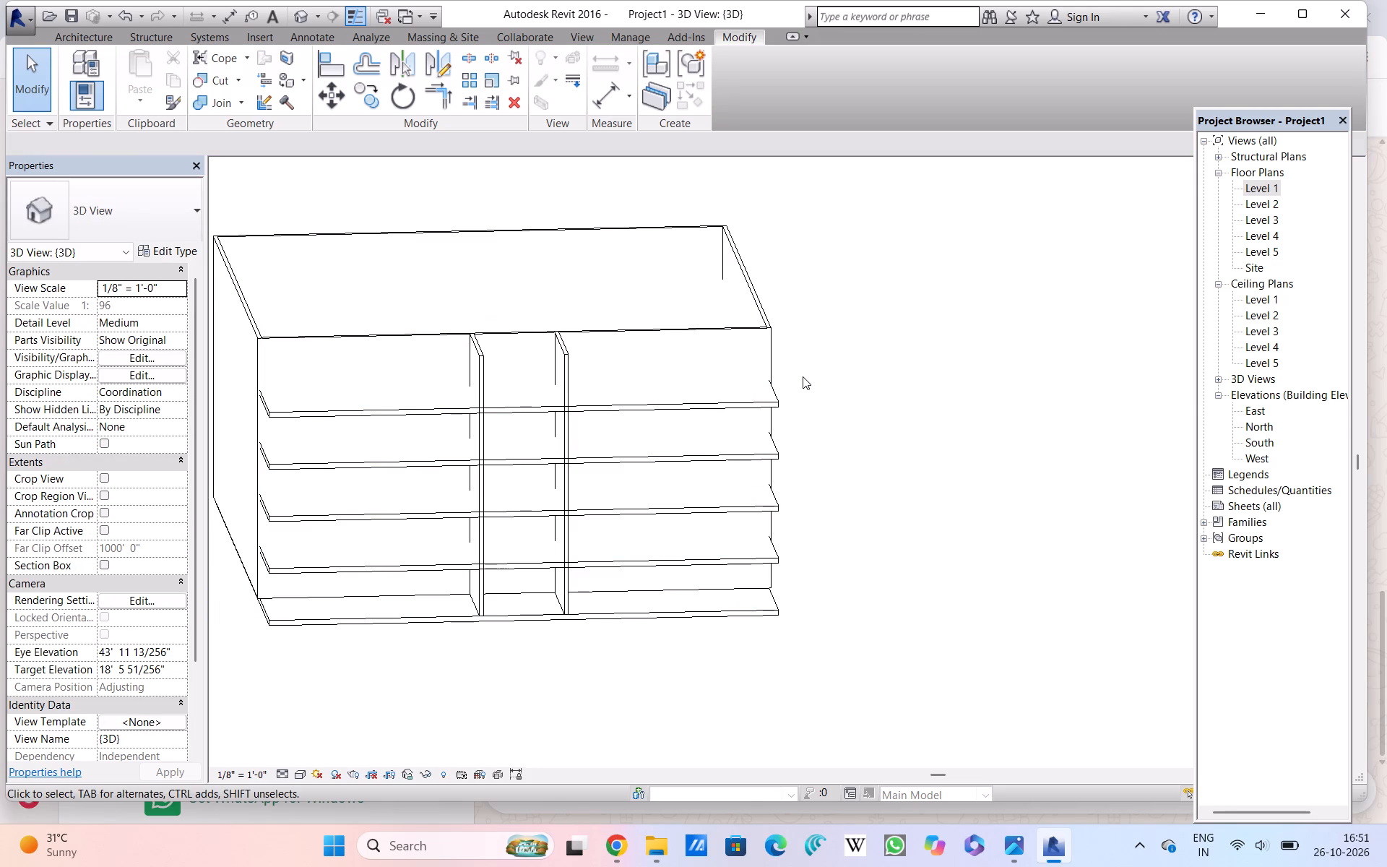
Open the Level 1 floor plan and close the notification card covering it.
{"action": "middle_click_drag", "start_coordinate": [803, 376], "coordinate": [787, 381]}
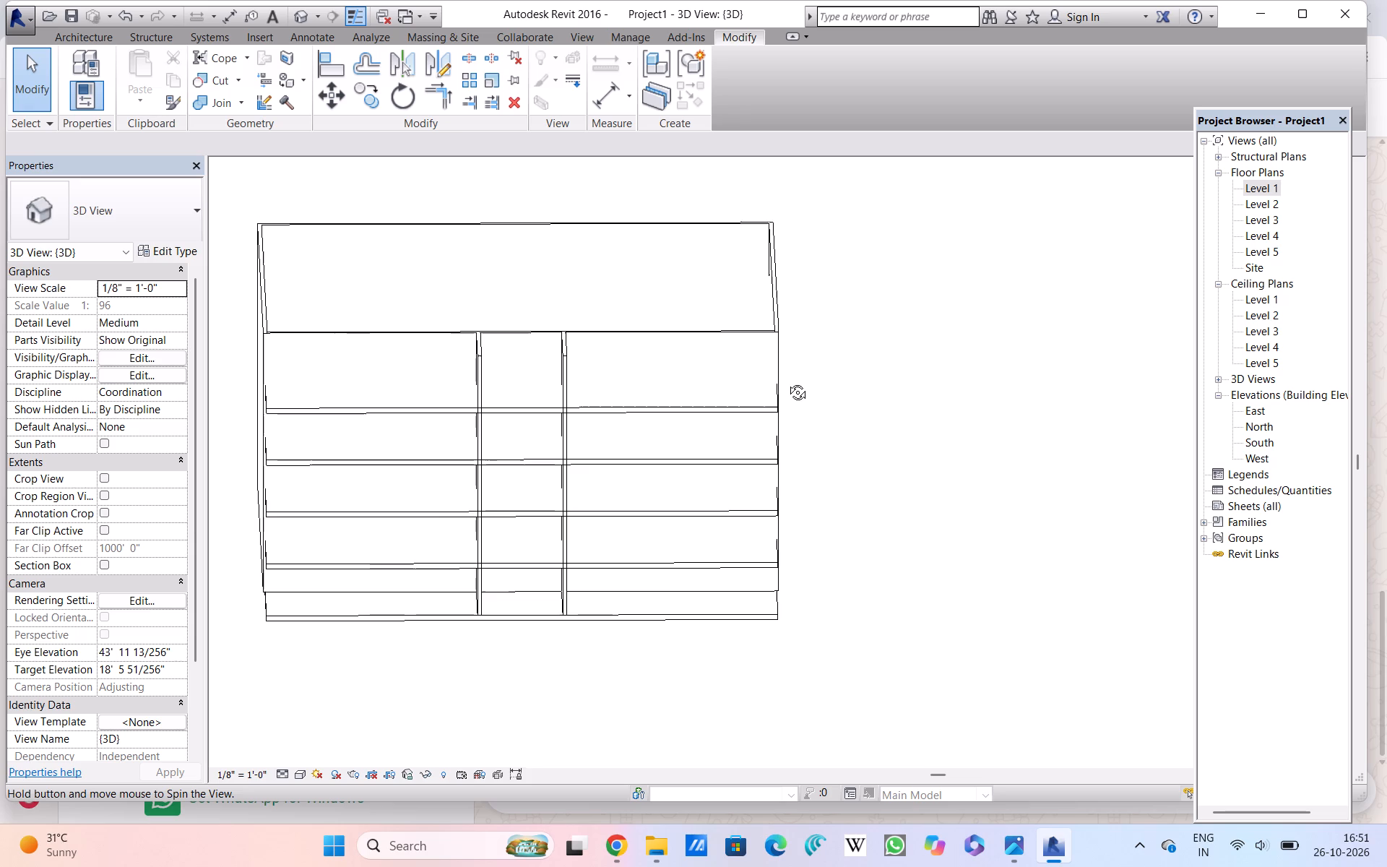
{"action": "middle_click_drag", "start_coordinate": [787, 381], "coordinate": [782, 365]}
{"action": "left_click", "coordinate": [899, 393]}
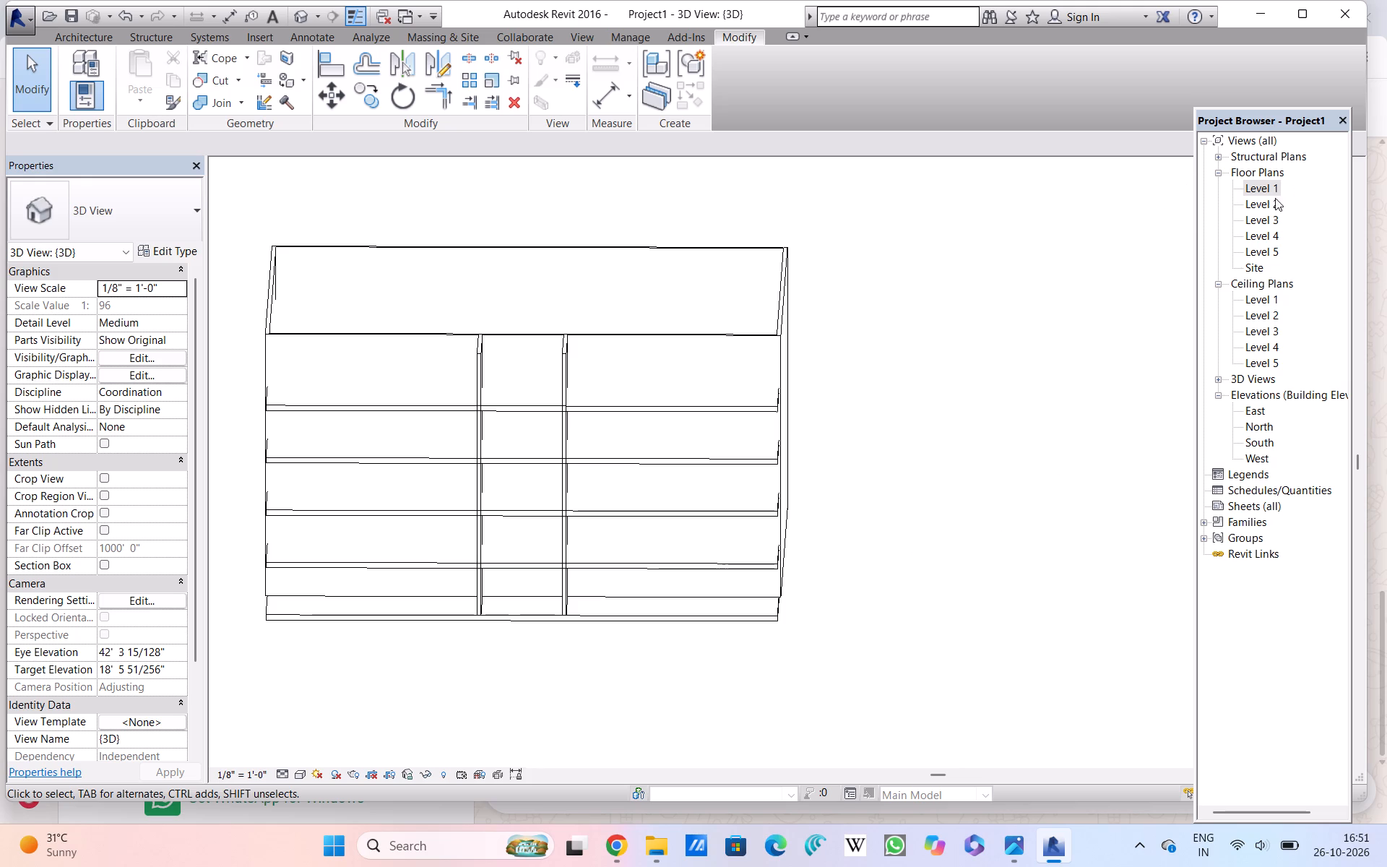
{"action": "double_click", "coordinate": [1255, 184]}
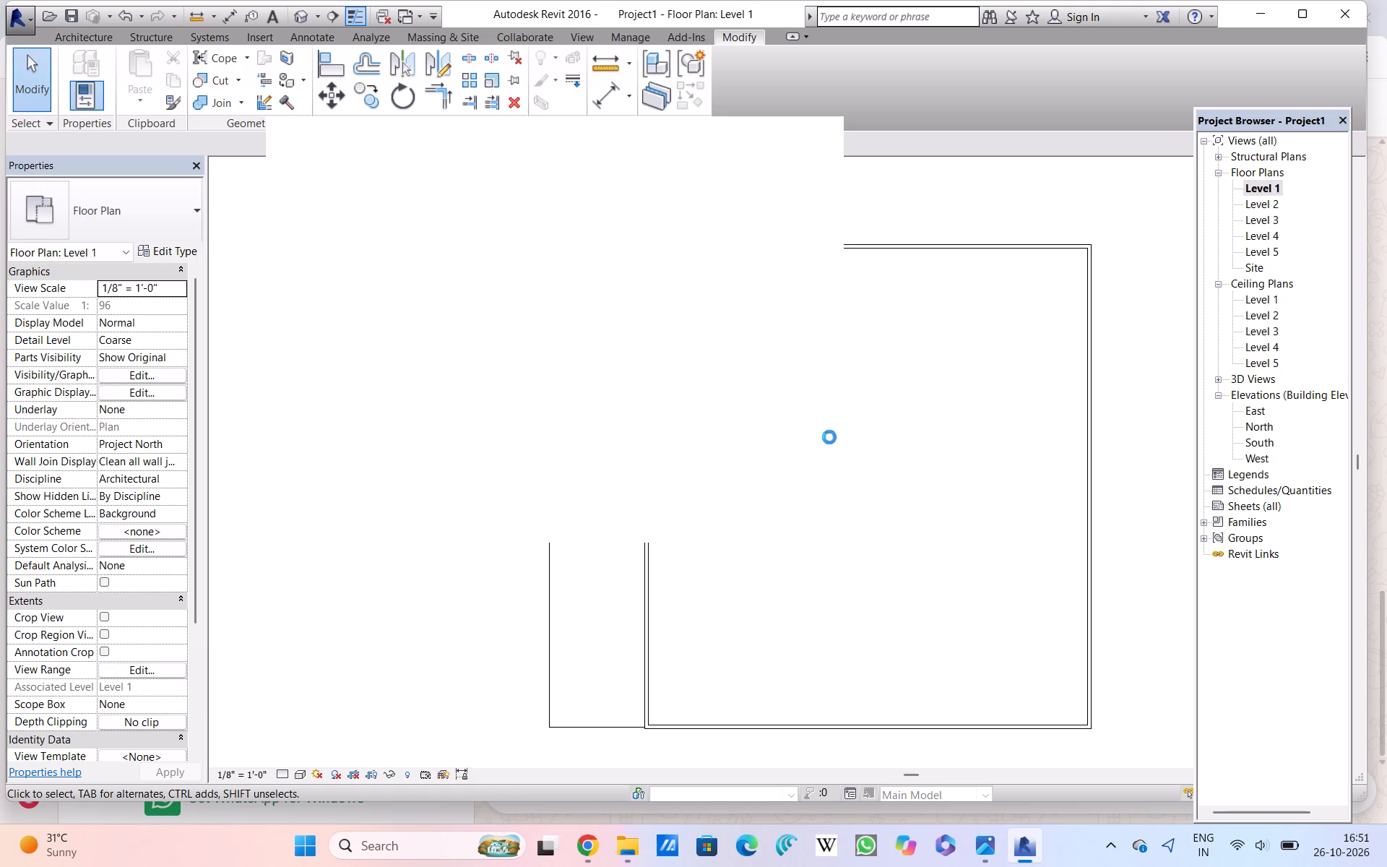
{"action": "double_click", "coordinate": [822, 137]}
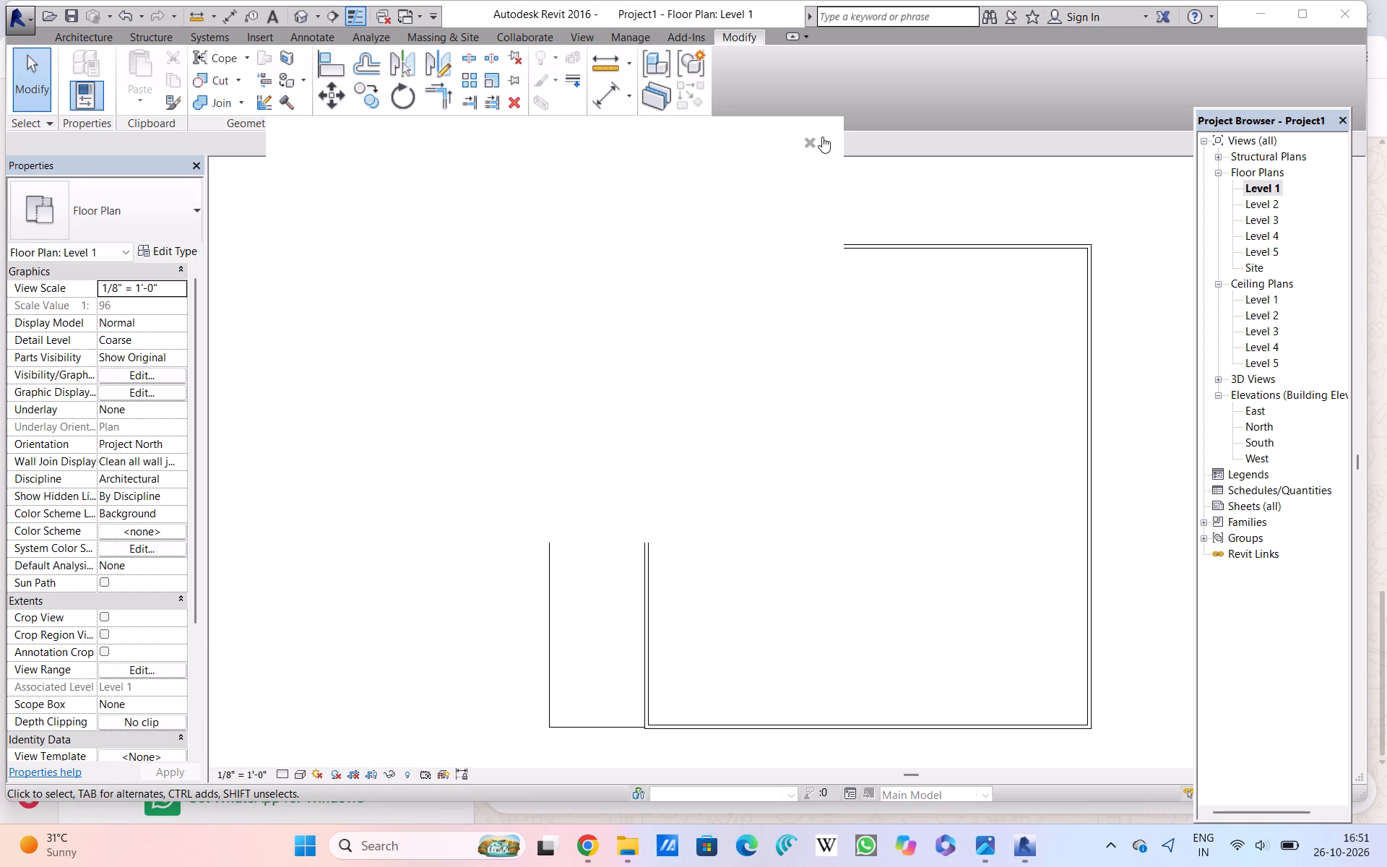
{"action": "double_click", "coordinate": [808, 139]}
{"action": "left_click", "coordinate": [805, 139]}
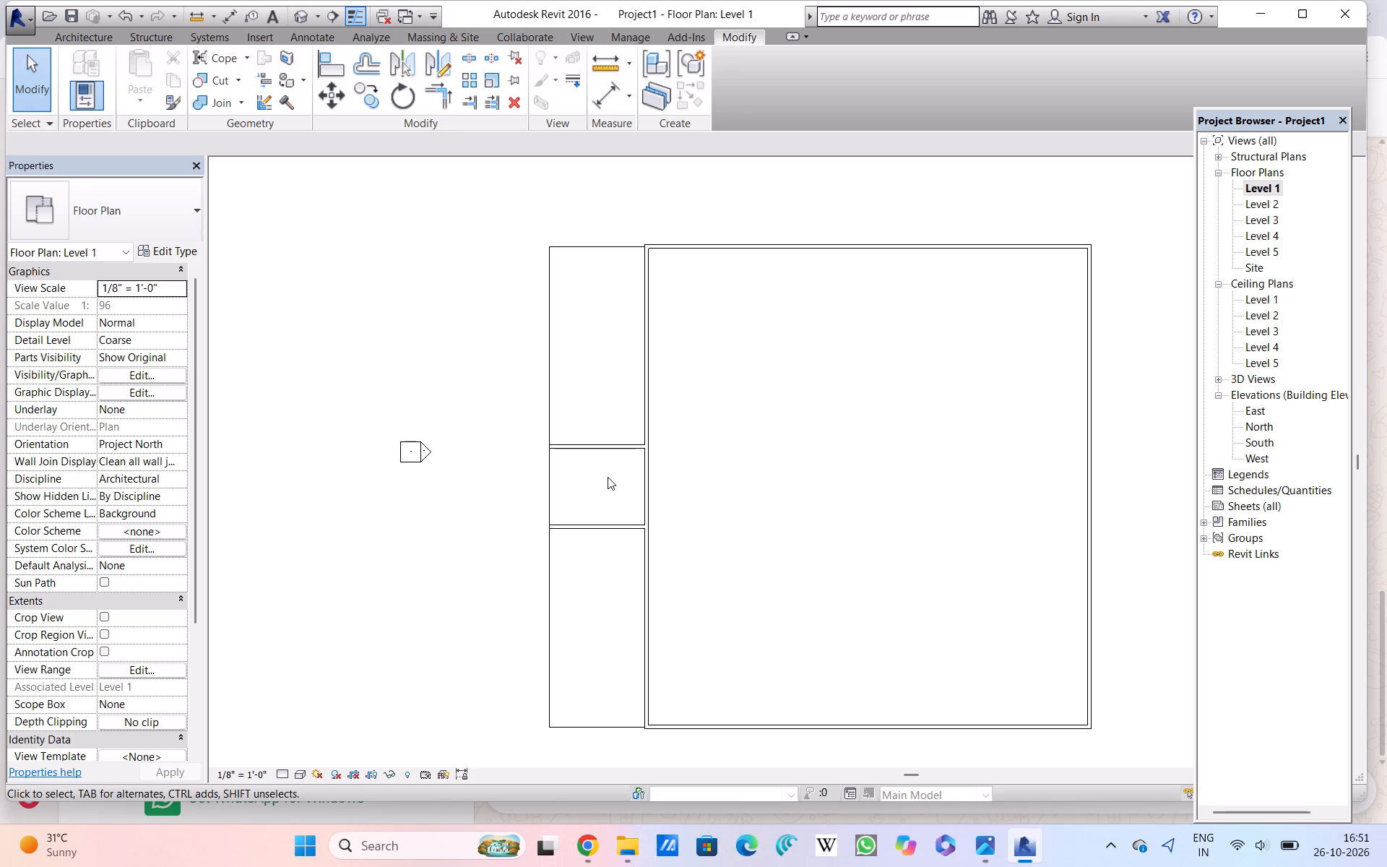
Move the recessed west wall outward in the Level 1 plan, to about 8' from the slab's west edge.
{"action": "left_click", "coordinate": [603, 440]}
{"action": "scroll", "coordinate": [649, 458], "scroll_direction": "up", "scroll_amount": 4}
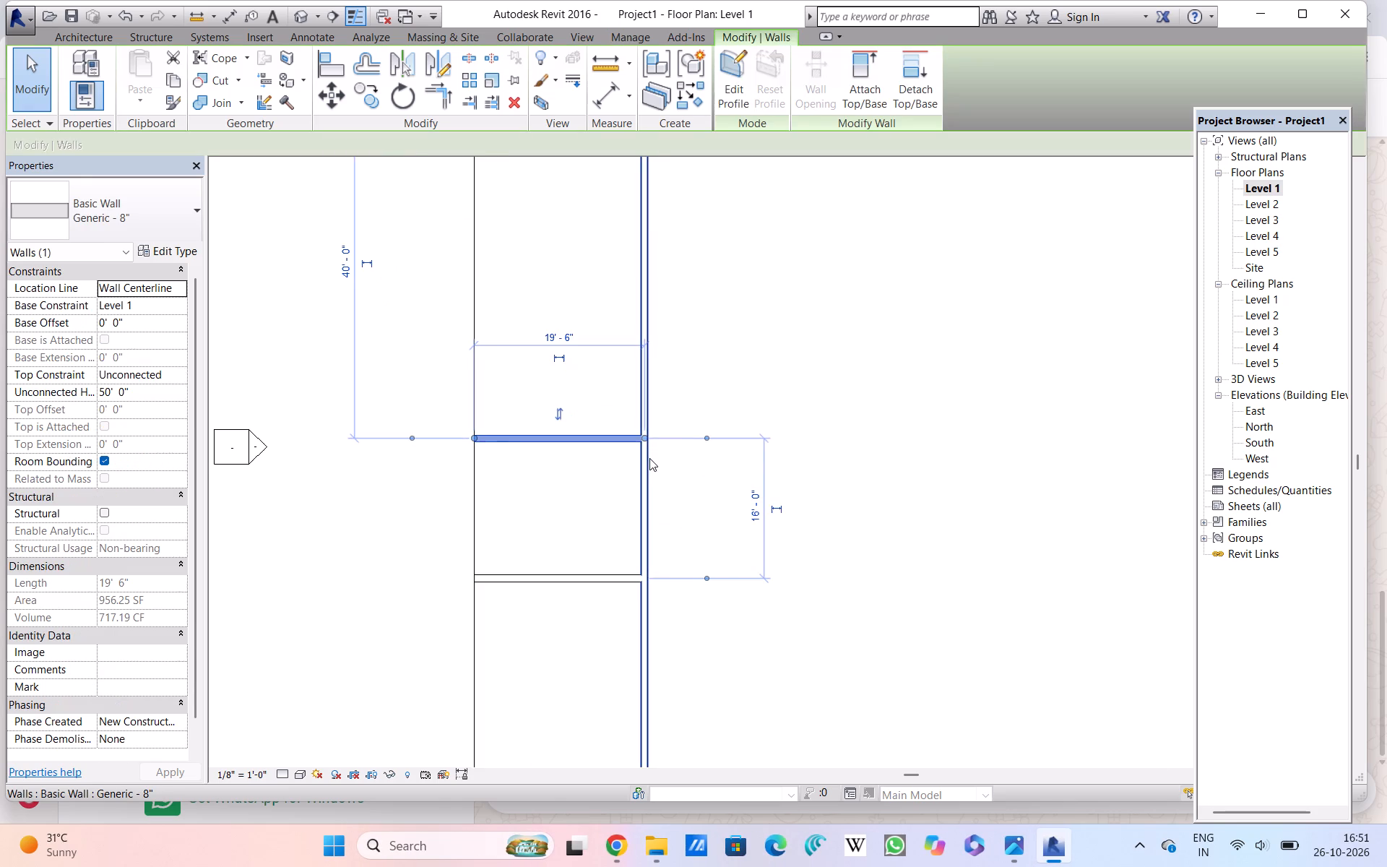
{"action": "scroll", "coordinate": [652, 458], "scroll_direction": "down", "scroll_amount": 6}
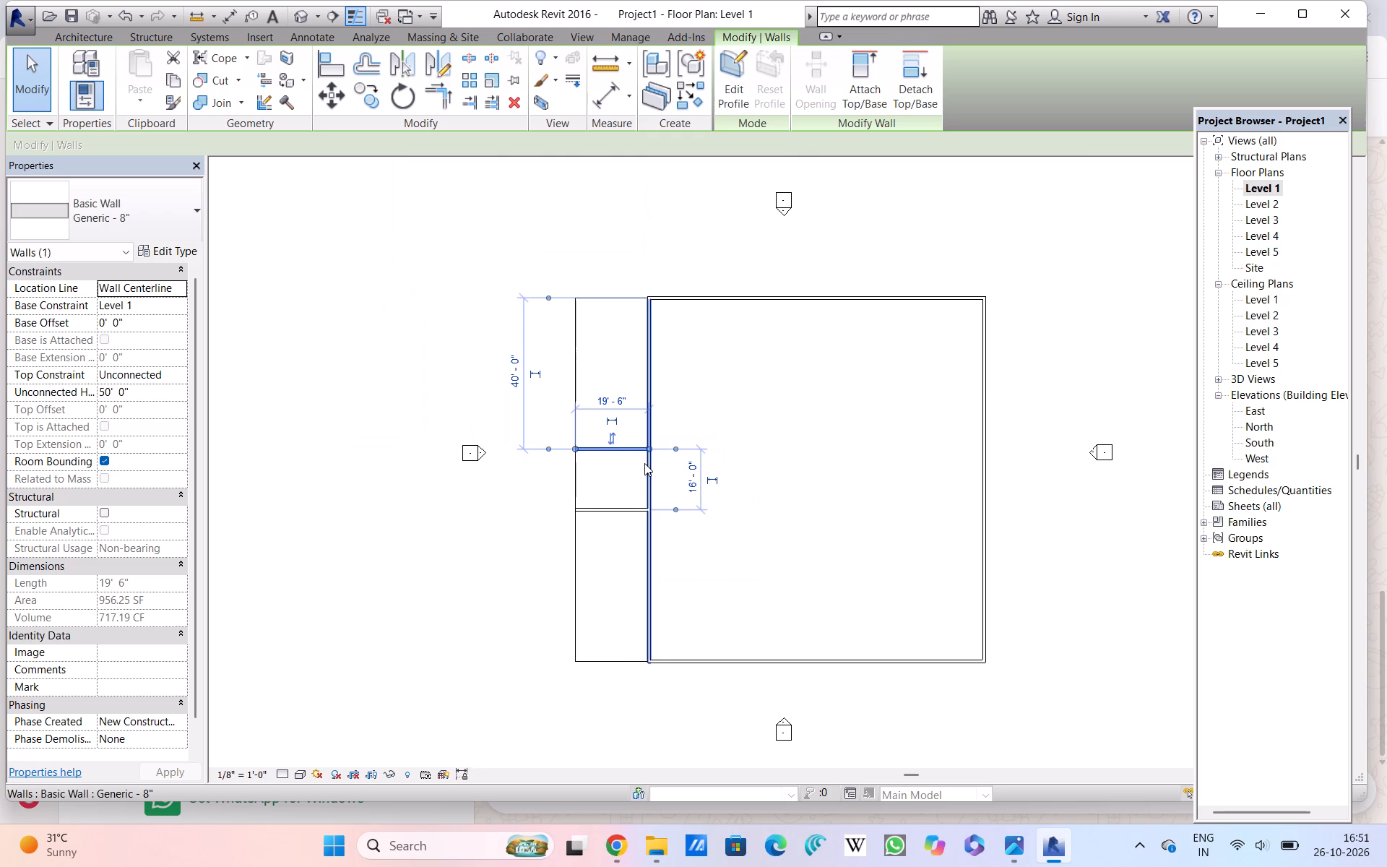
{"action": "left_click", "coordinate": [644, 463]}
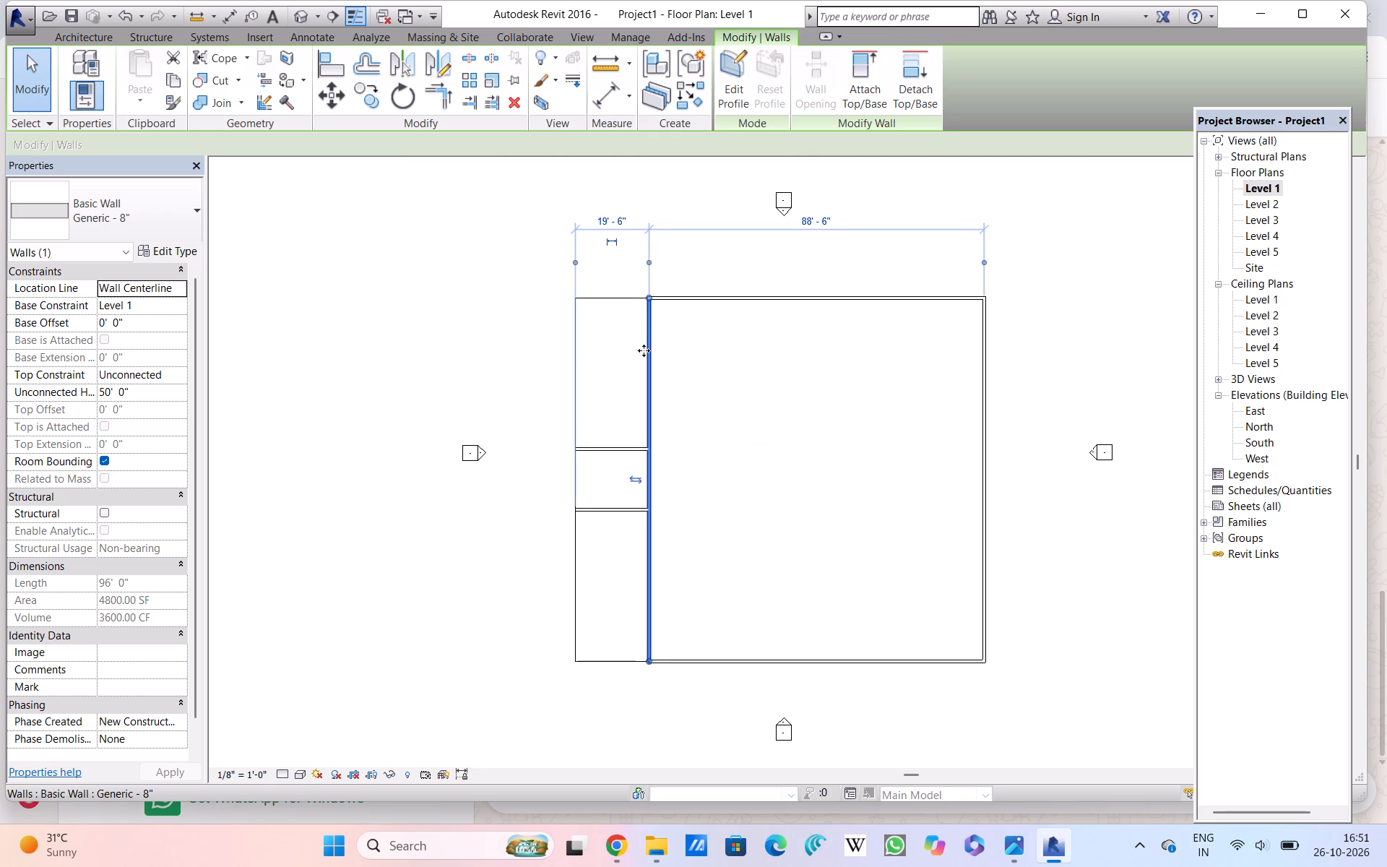
{"action": "left_click_drag", "start_coordinate": [648, 356], "coordinate": [605, 365]}
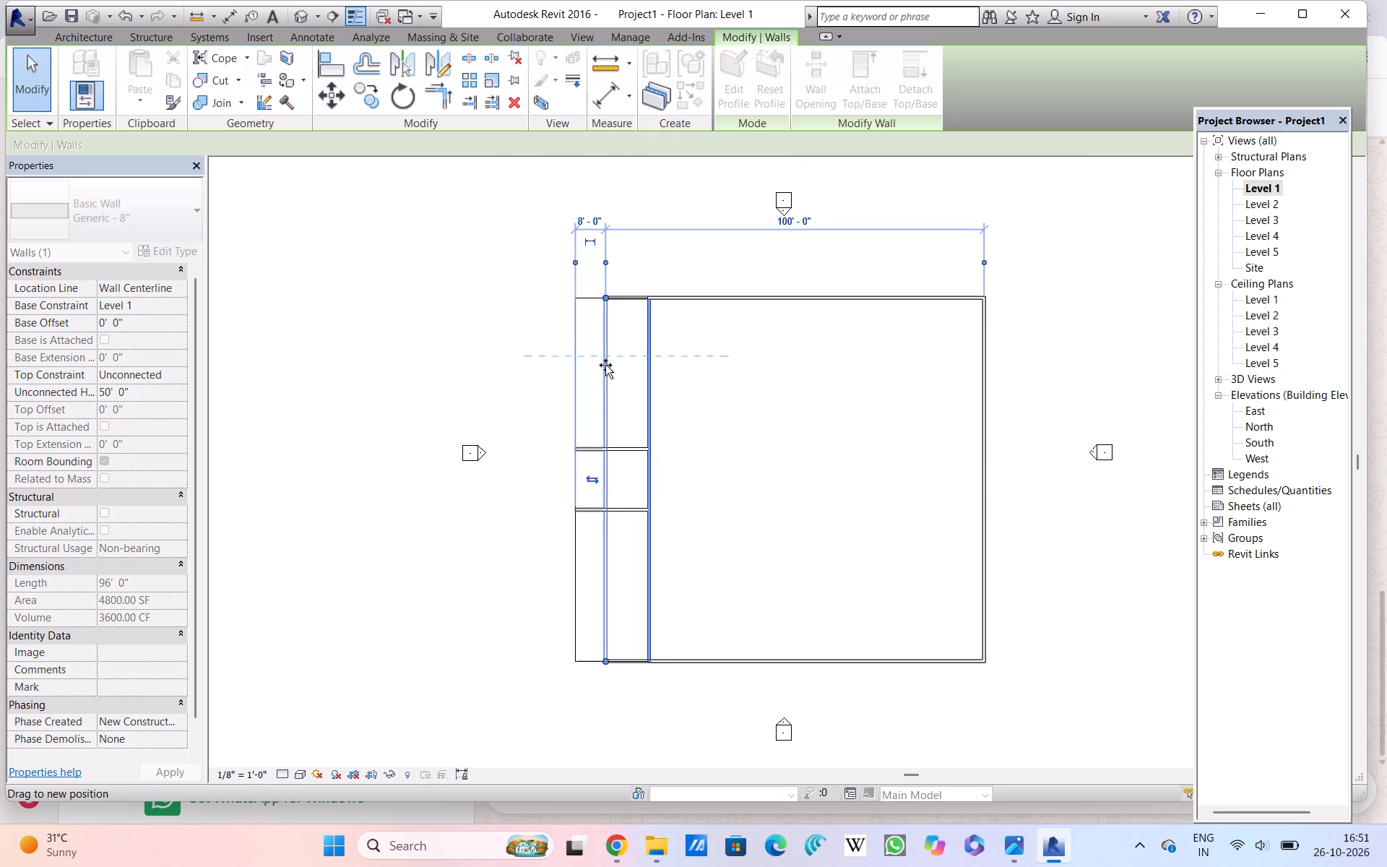
{"action": "left_click_drag", "start_coordinate": [605, 365], "coordinate": [599, 366]}
{"action": "left_click", "coordinate": [599, 366]}
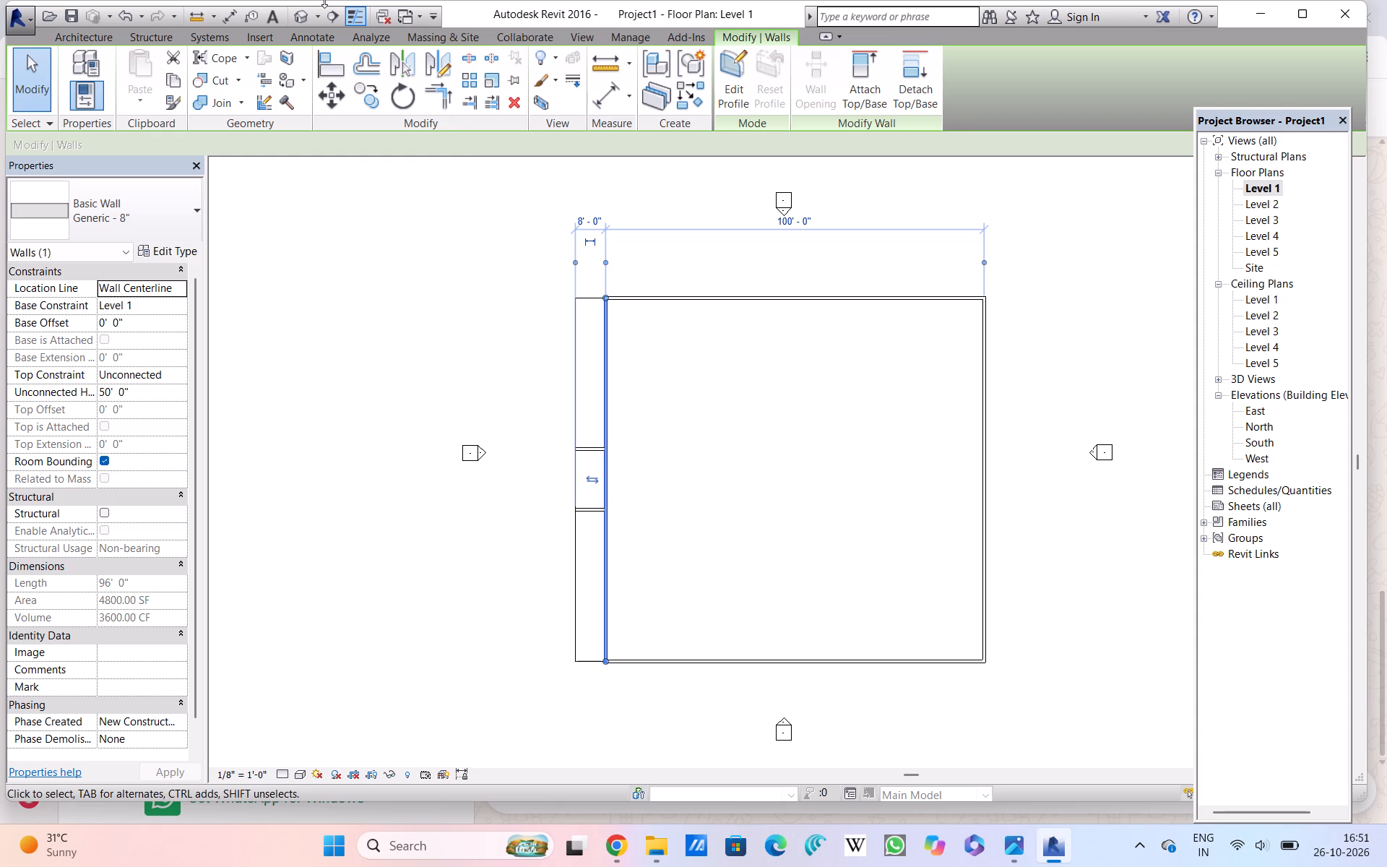
Examine the repositioned west wall, cross walls and projecting slabs in the default 3D view, and reopen the Level 1 floor plan.
{"action": "double_click", "coordinate": [305, 14]}
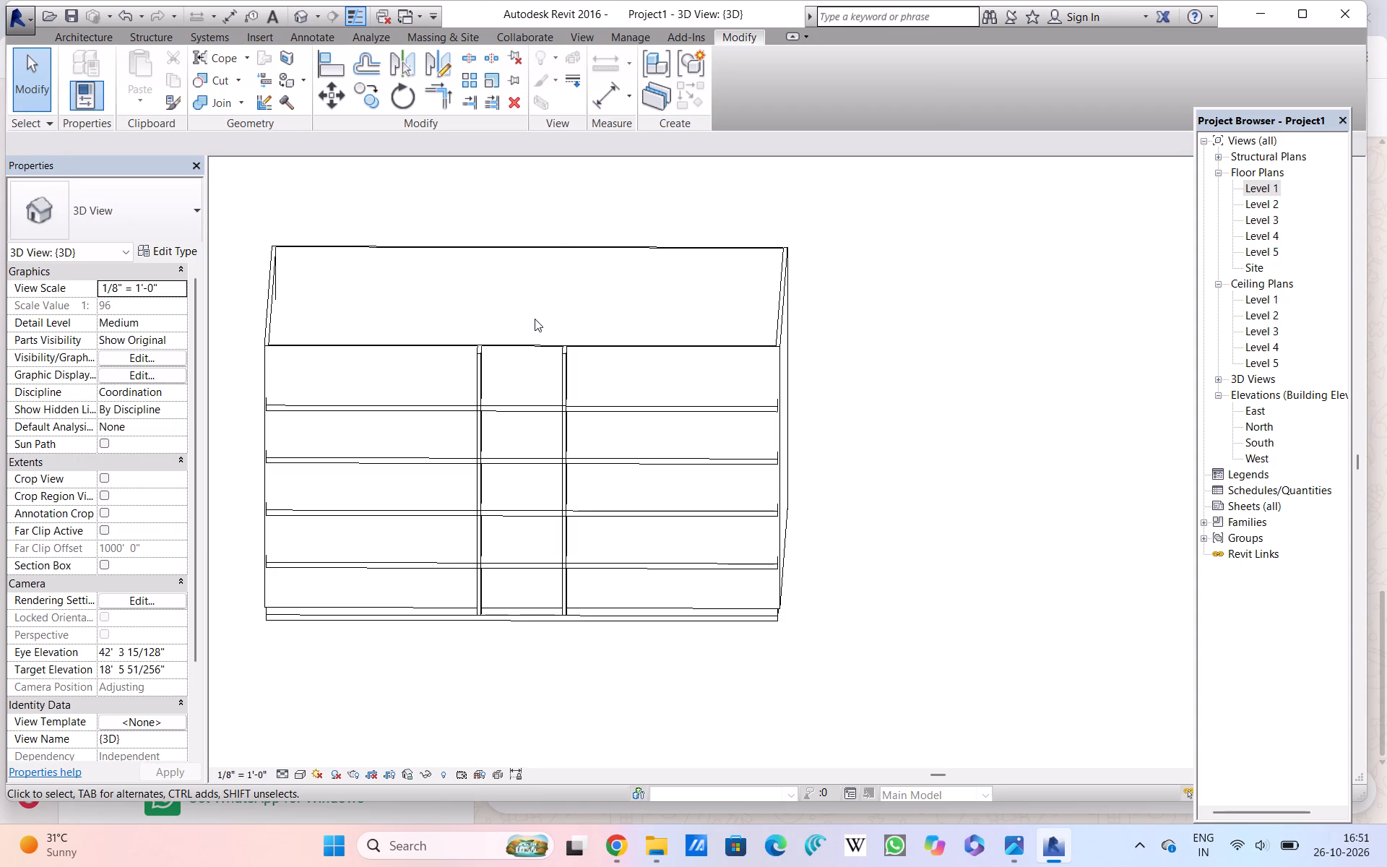
{"action": "middle_click_drag", "start_coordinate": [535, 319], "coordinate": [533, 342]}
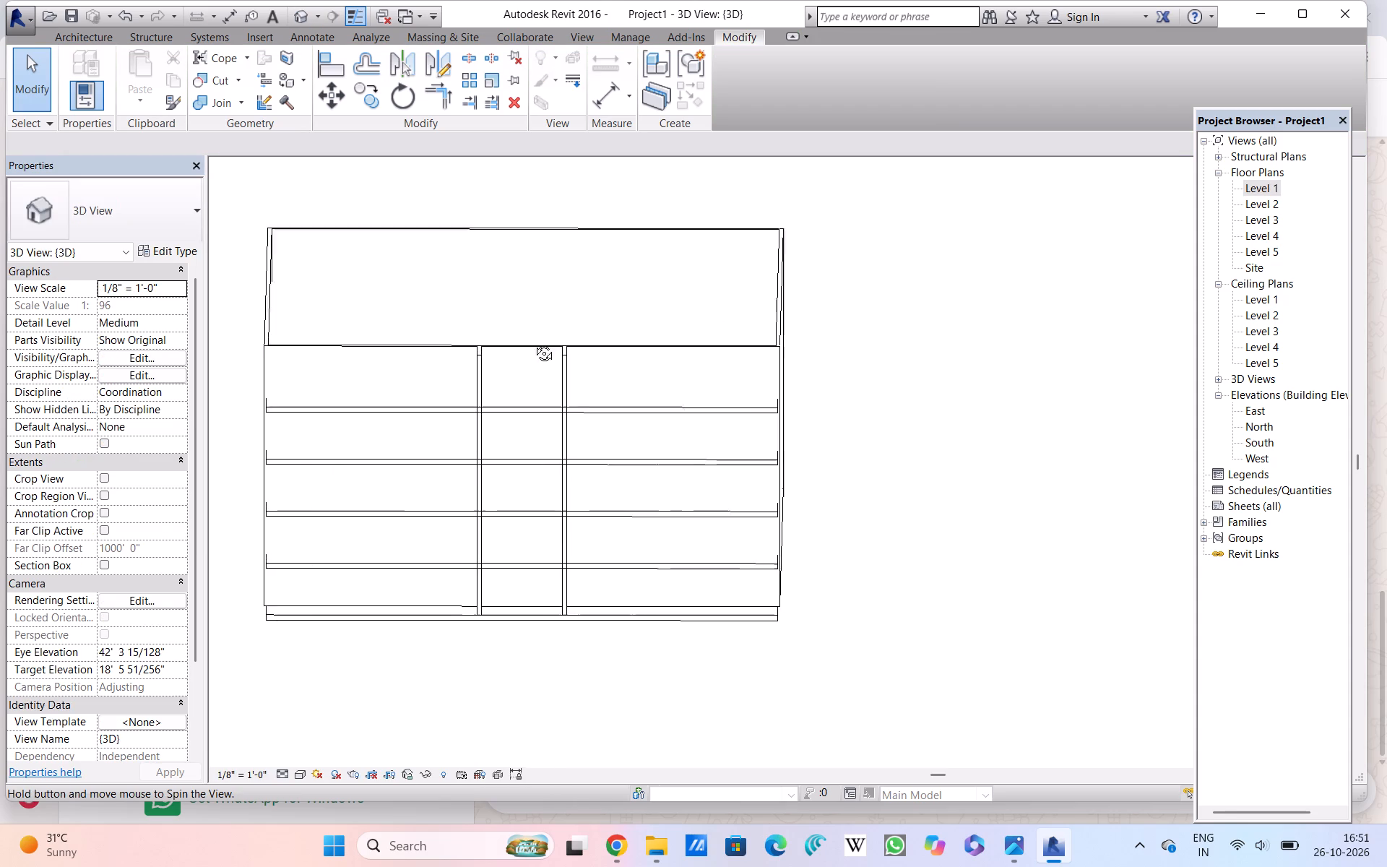
{"action": "middle_click_drag", "start_coordinate": [533, 342], "coordinate": [407, 395]}
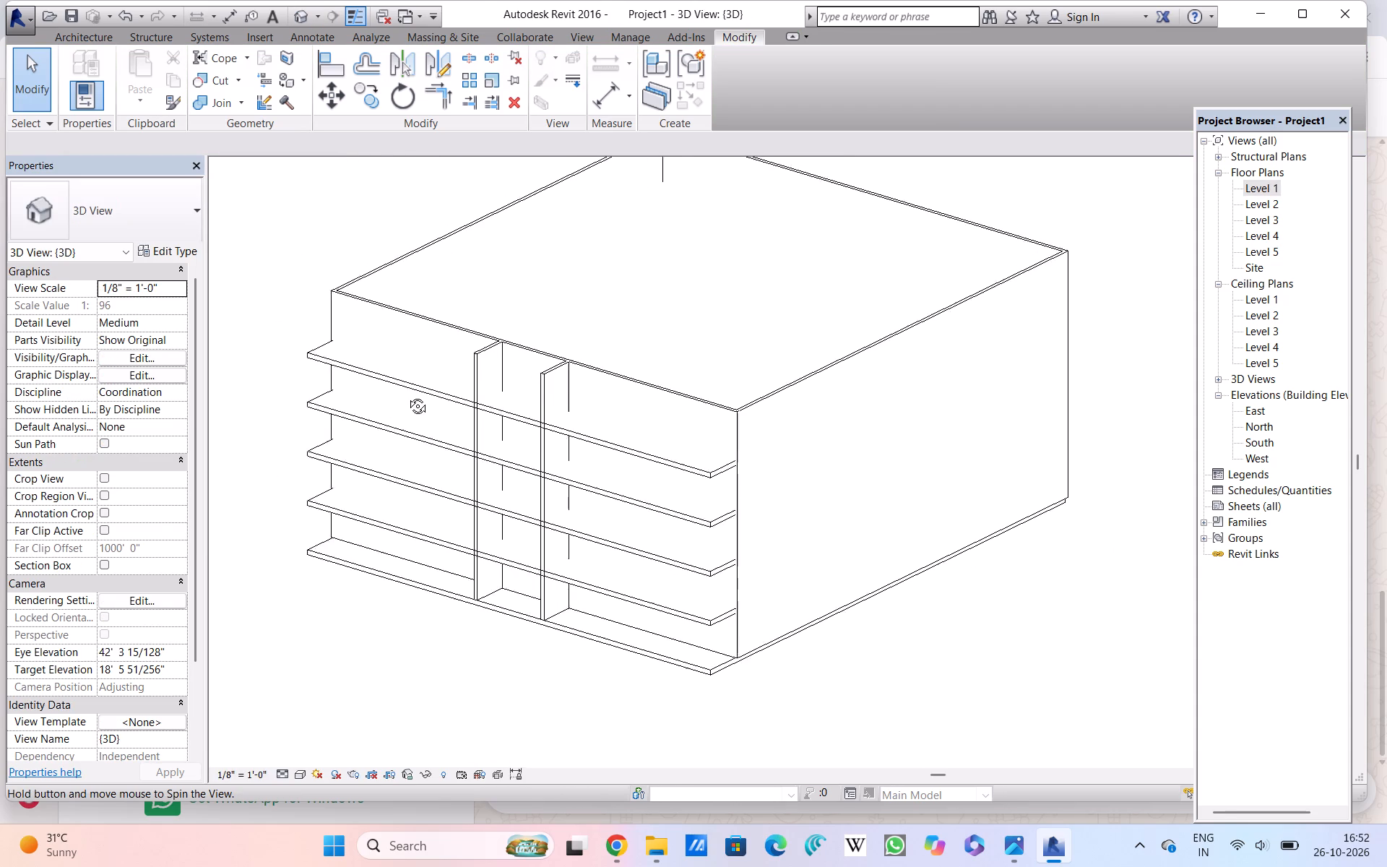
{"action": "middle_click_drag", "start_coordinate": [407, 395], "coordinate": [526, 396]}
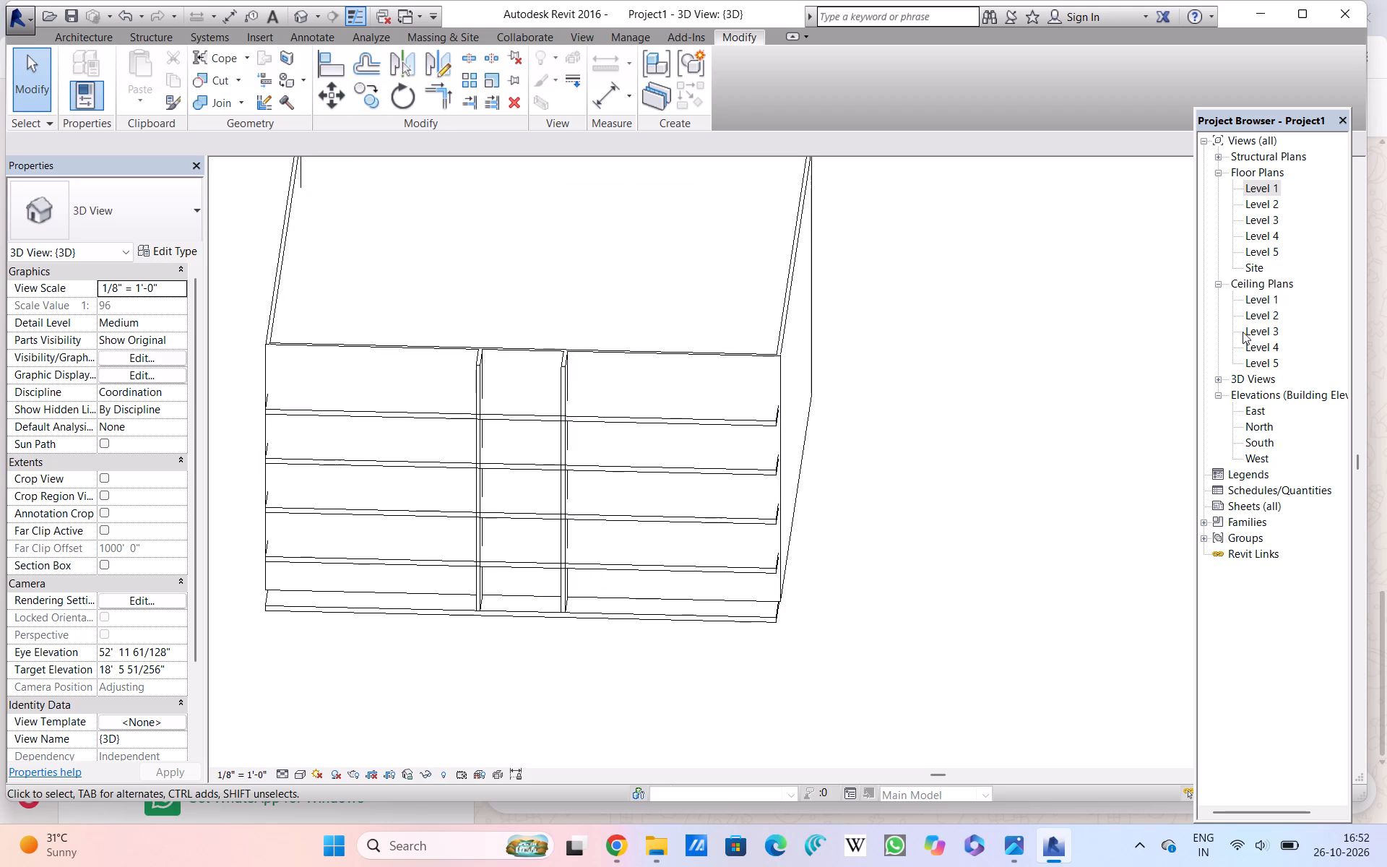
{"action": "triple_click", "coordinate": [1256, 188]}
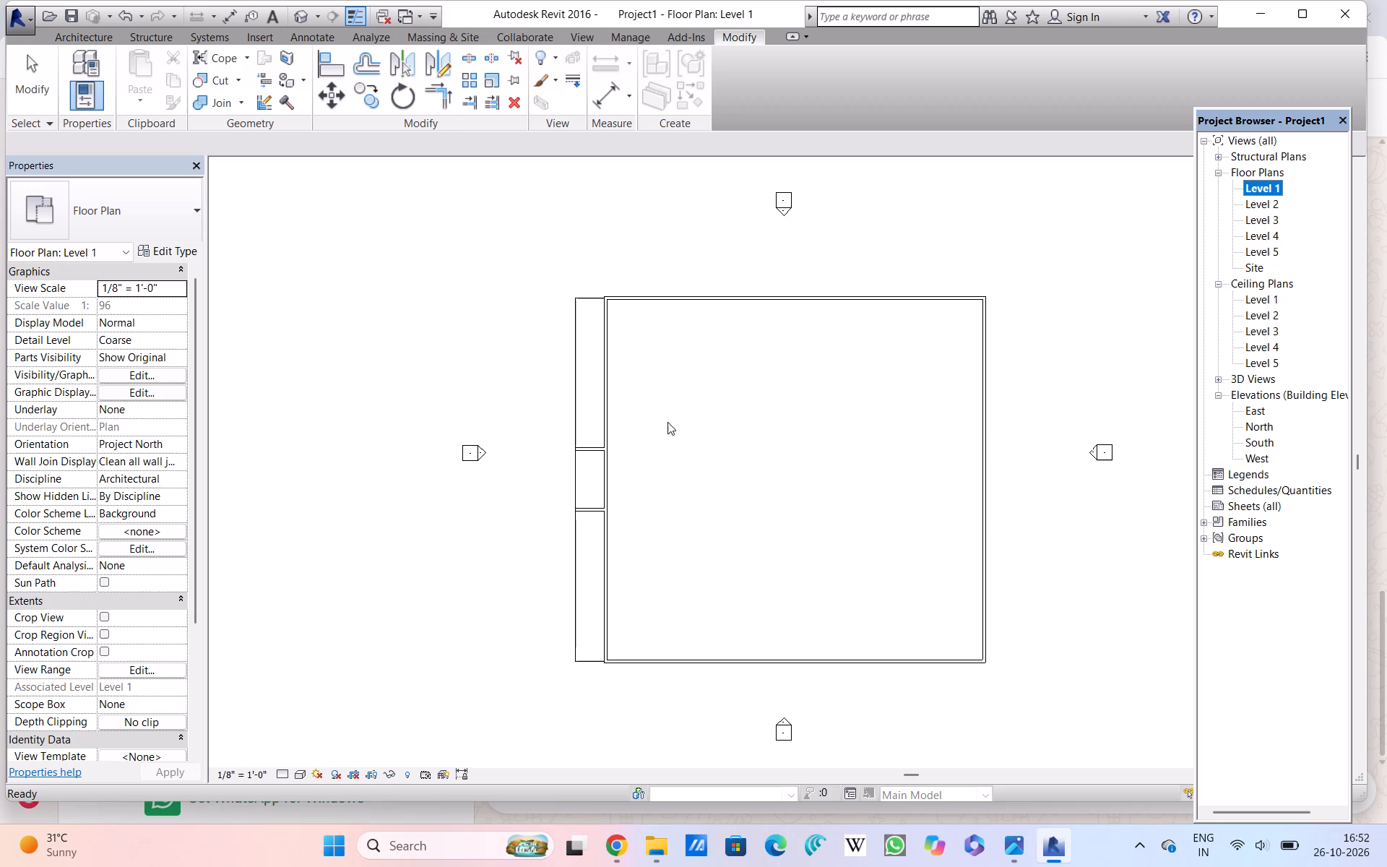
Shorten the northern cross wall from its east end to a short stub at the slab's west edge.
{"action": "scroll", "coordinate": [603, 439], "scroll_direction": "up", "scroll_amount": 9}
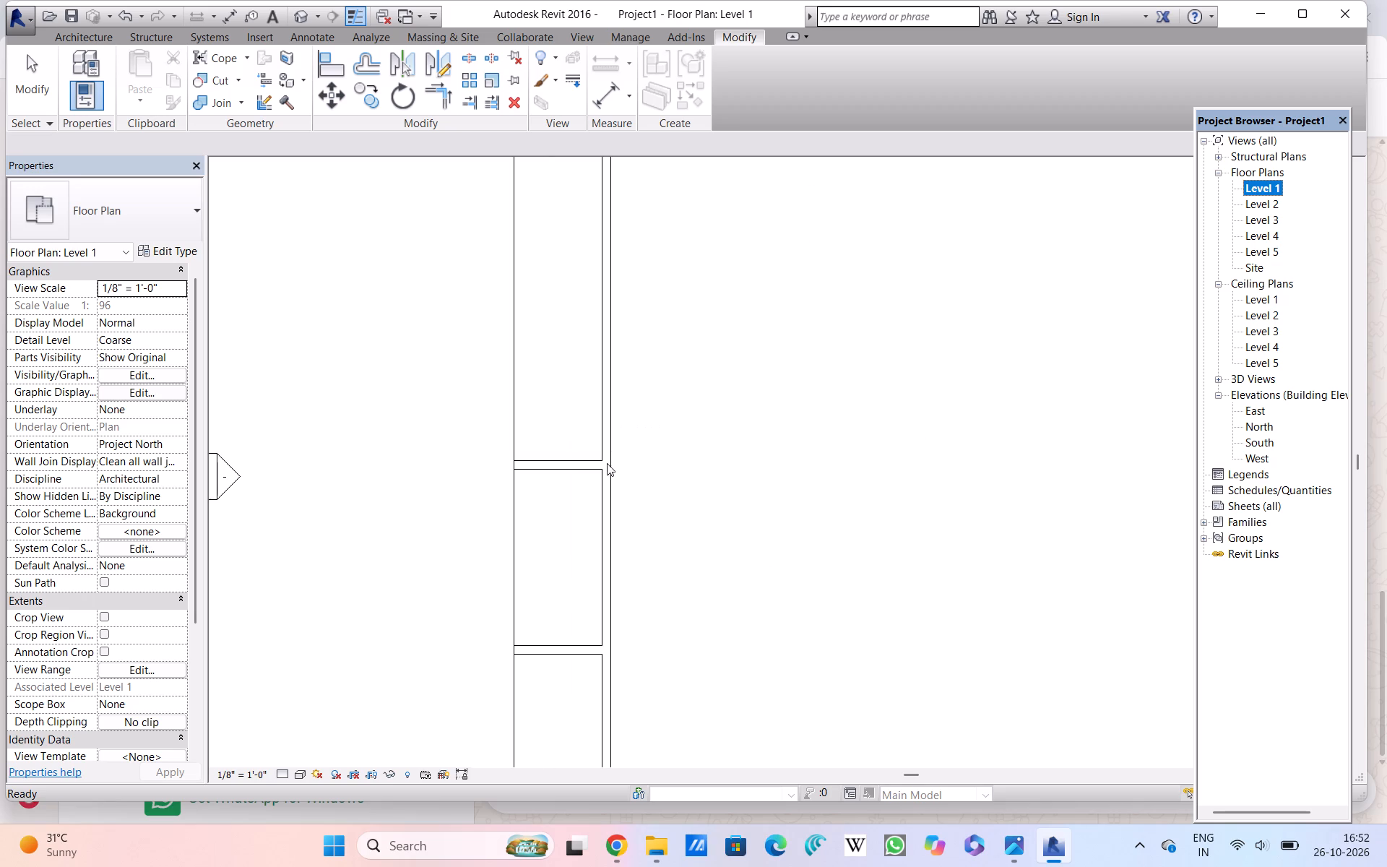
{"action": "left_click", "coordinate": [566, 467]}
{"action": "left_click", "coordinate": [581, 468]}
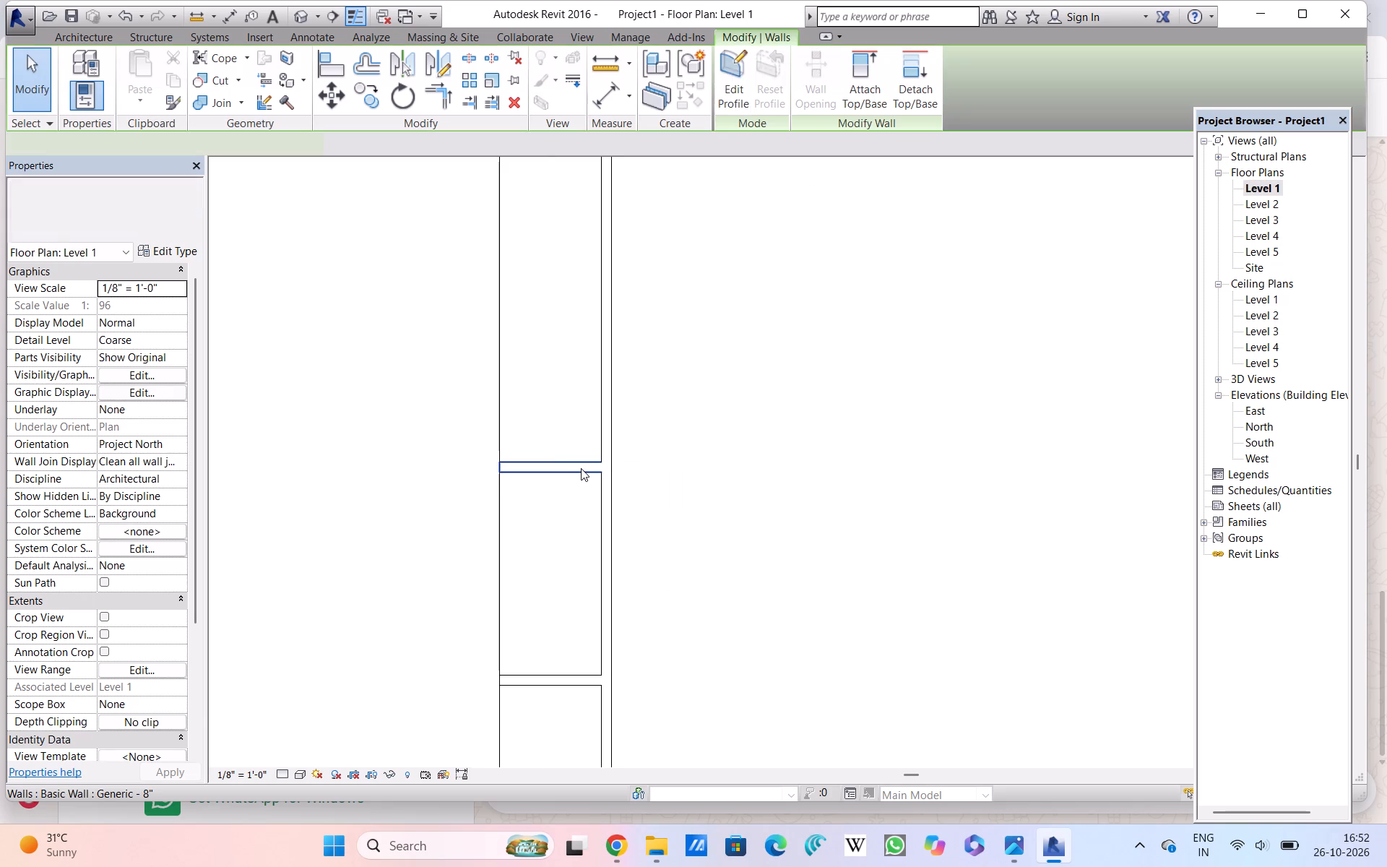
{"action": "left_click_drag", "start_coordinate": [608, 464], "coordinate": [591, 465]}
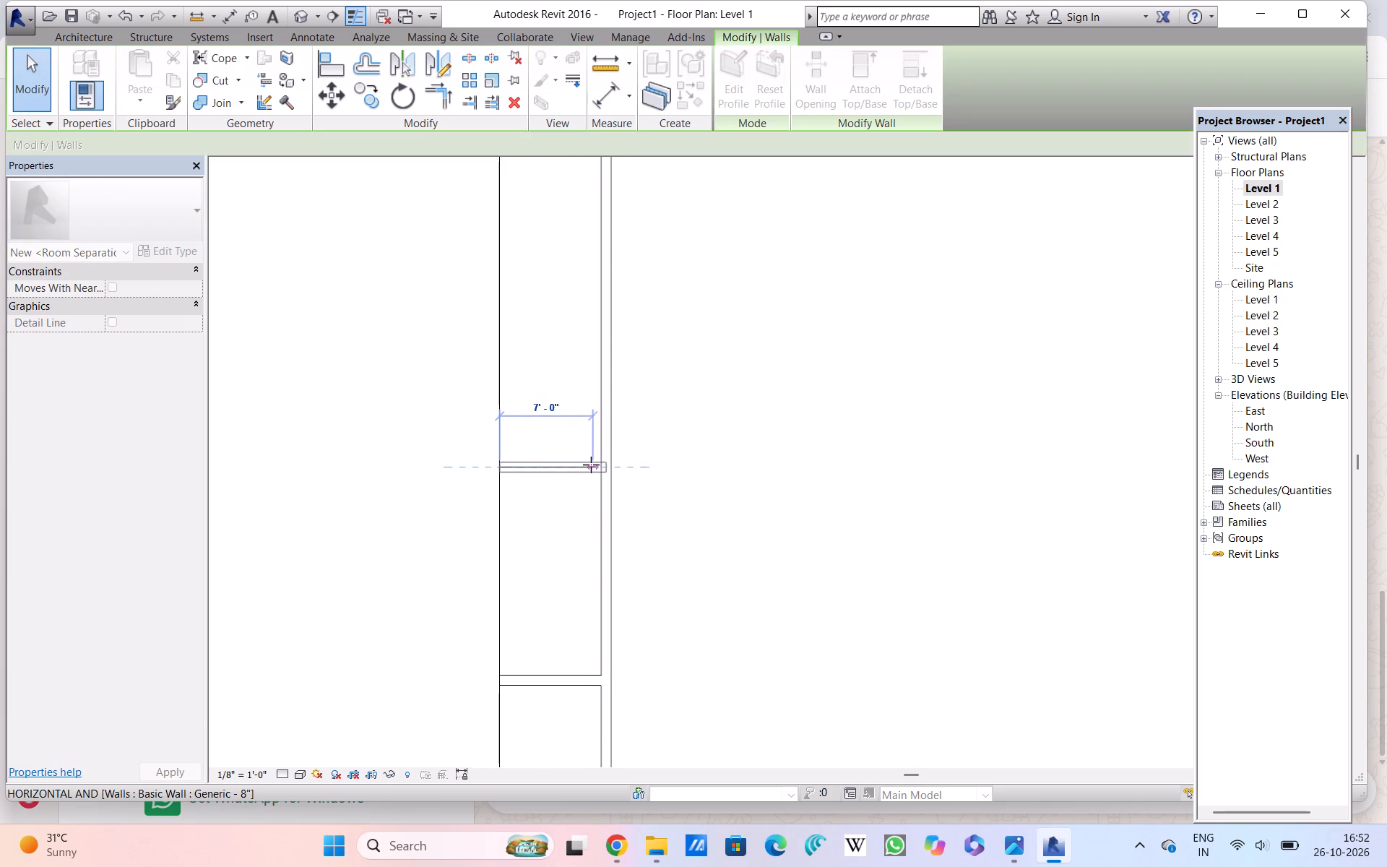
{"action": "left_click_drag", "start_coordinate": [591, 465], "coordinate": [527, 466]}
{"action": "double_click", "coordinate": [527, 466]}
Shorten the southern cross wall from its east end to a straight 2' stub matching the northern one.
{"action": "left_click", "coordinate": [571, 681]}
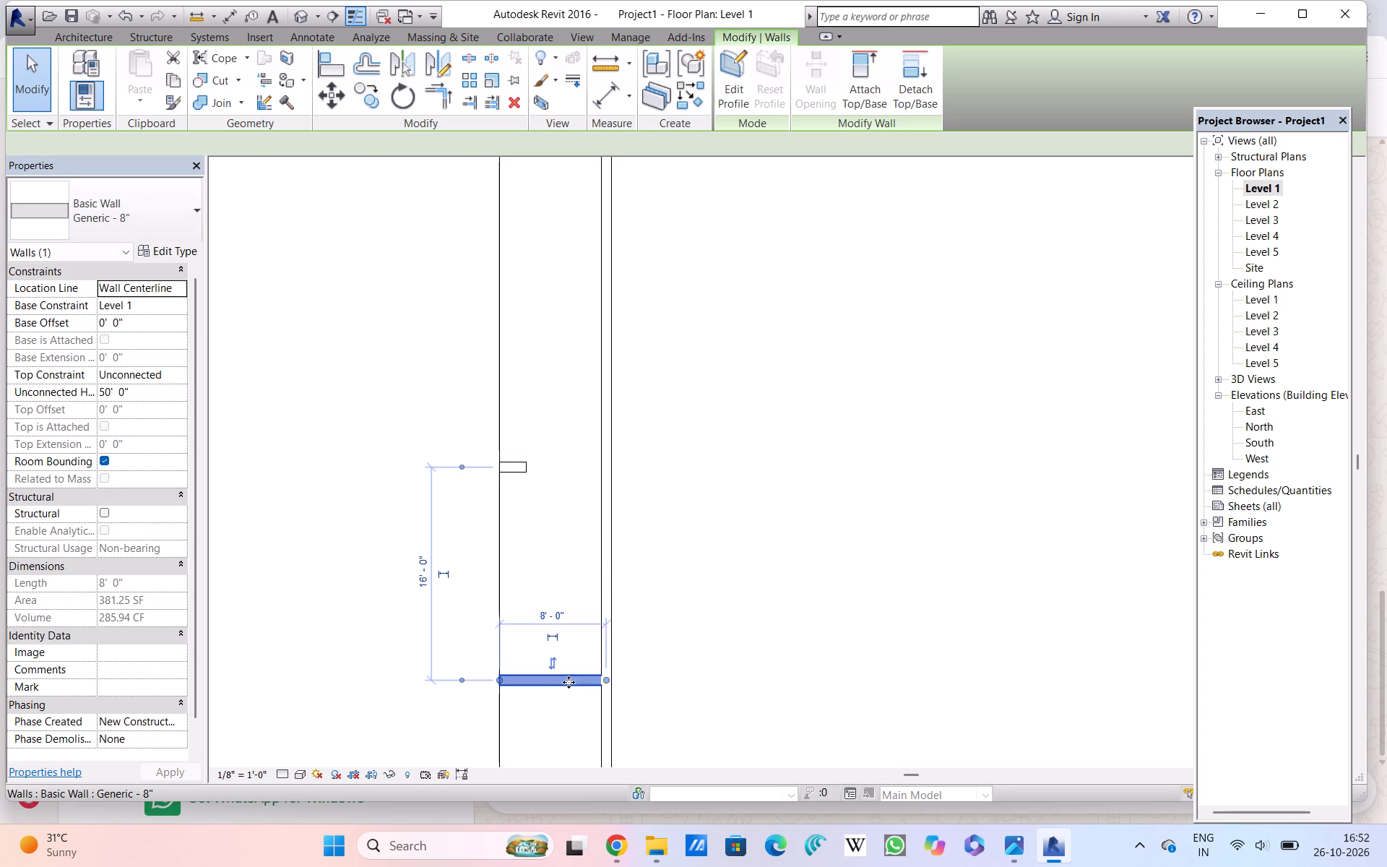
{"action": "left_click_drag", "start_coordinate": [605, 678], "coordinate": [567, 677]}
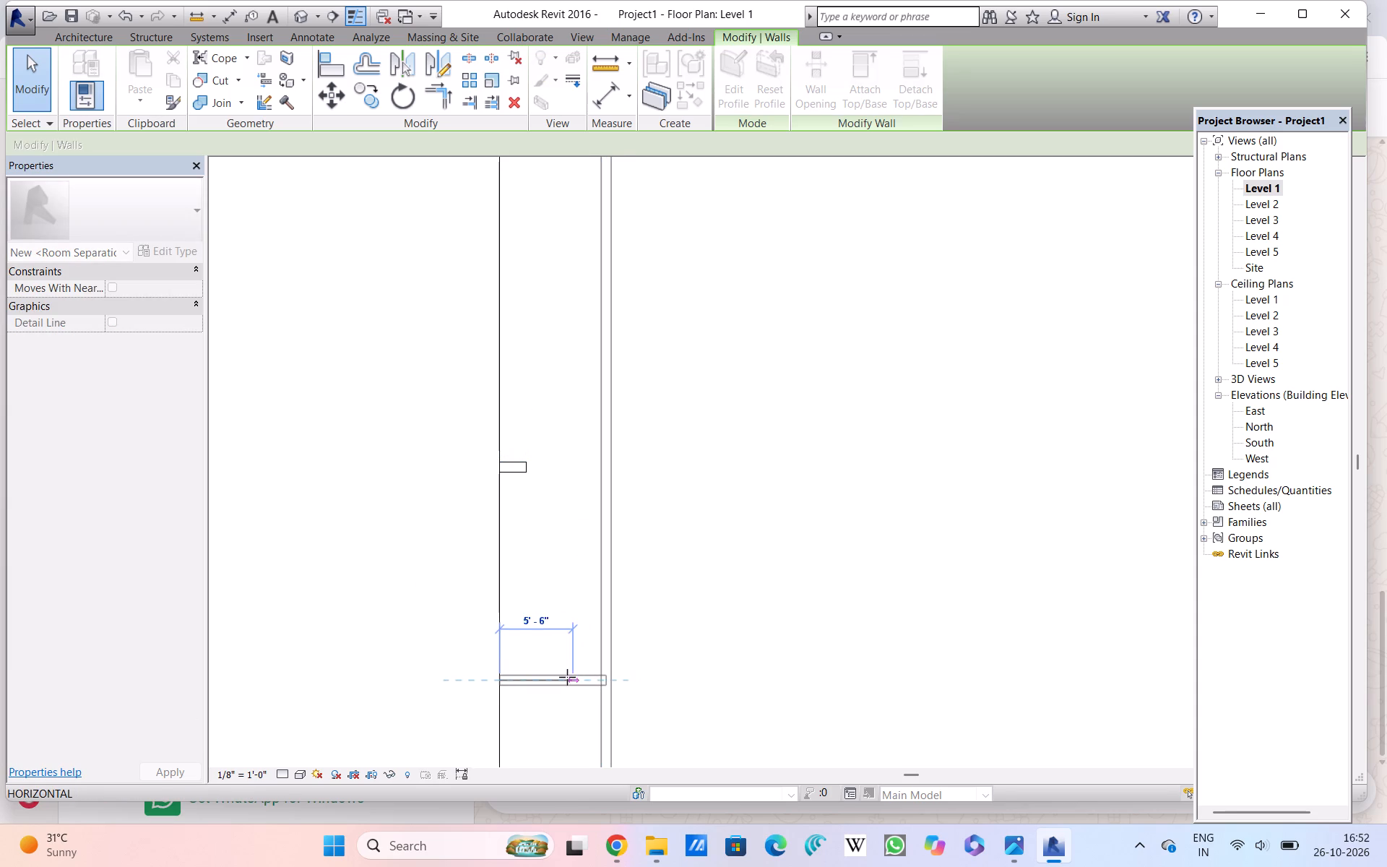
{"action": "left_click_drag", "start_coordinate": [567, 677], "coordinate": [529, 672]}
{"action": "left_click", "coordinate": [530, 670]}
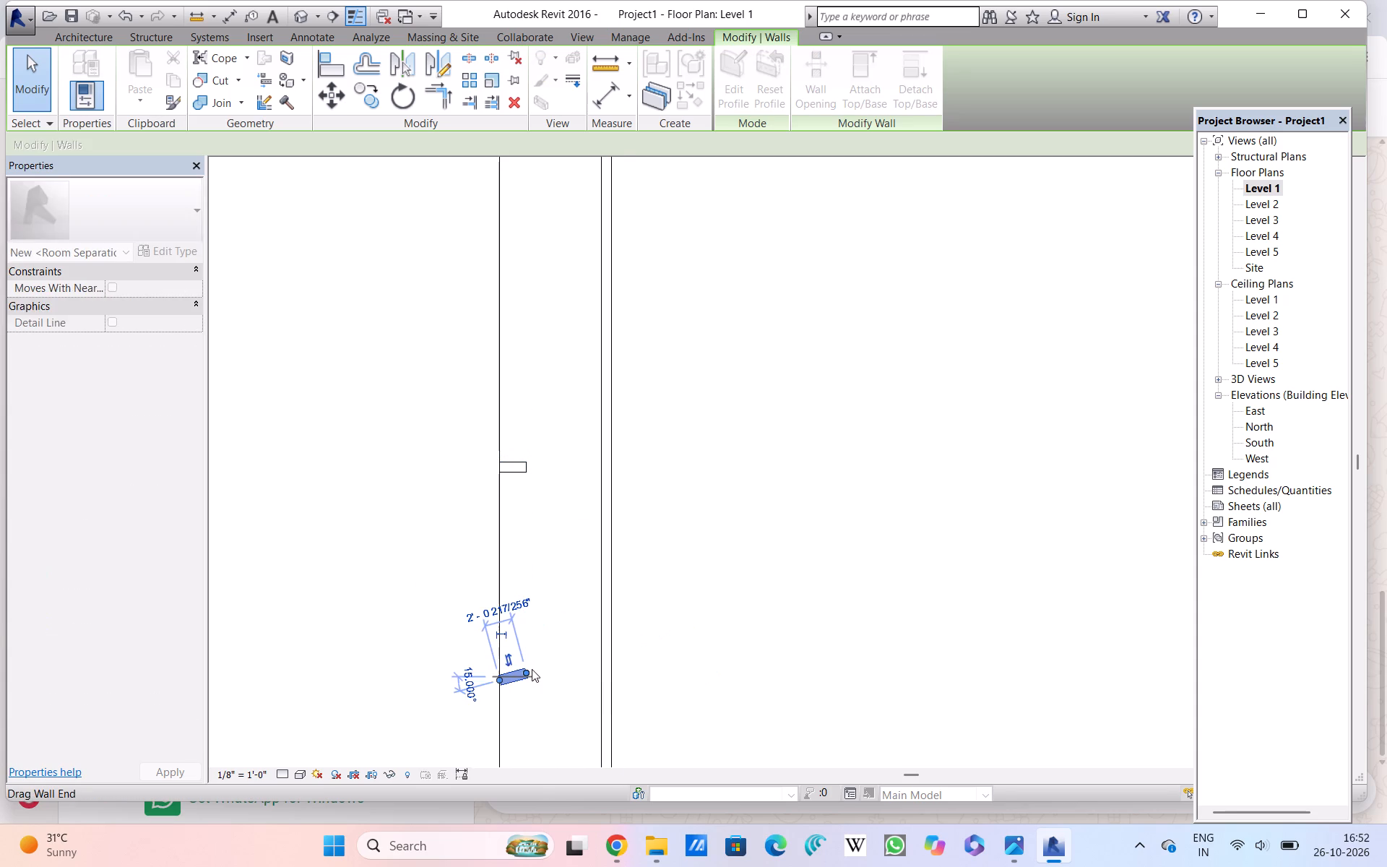
{"action": "left_click_drag", "start_coordinate": [526, 674], "coordinate": [526, 673]}
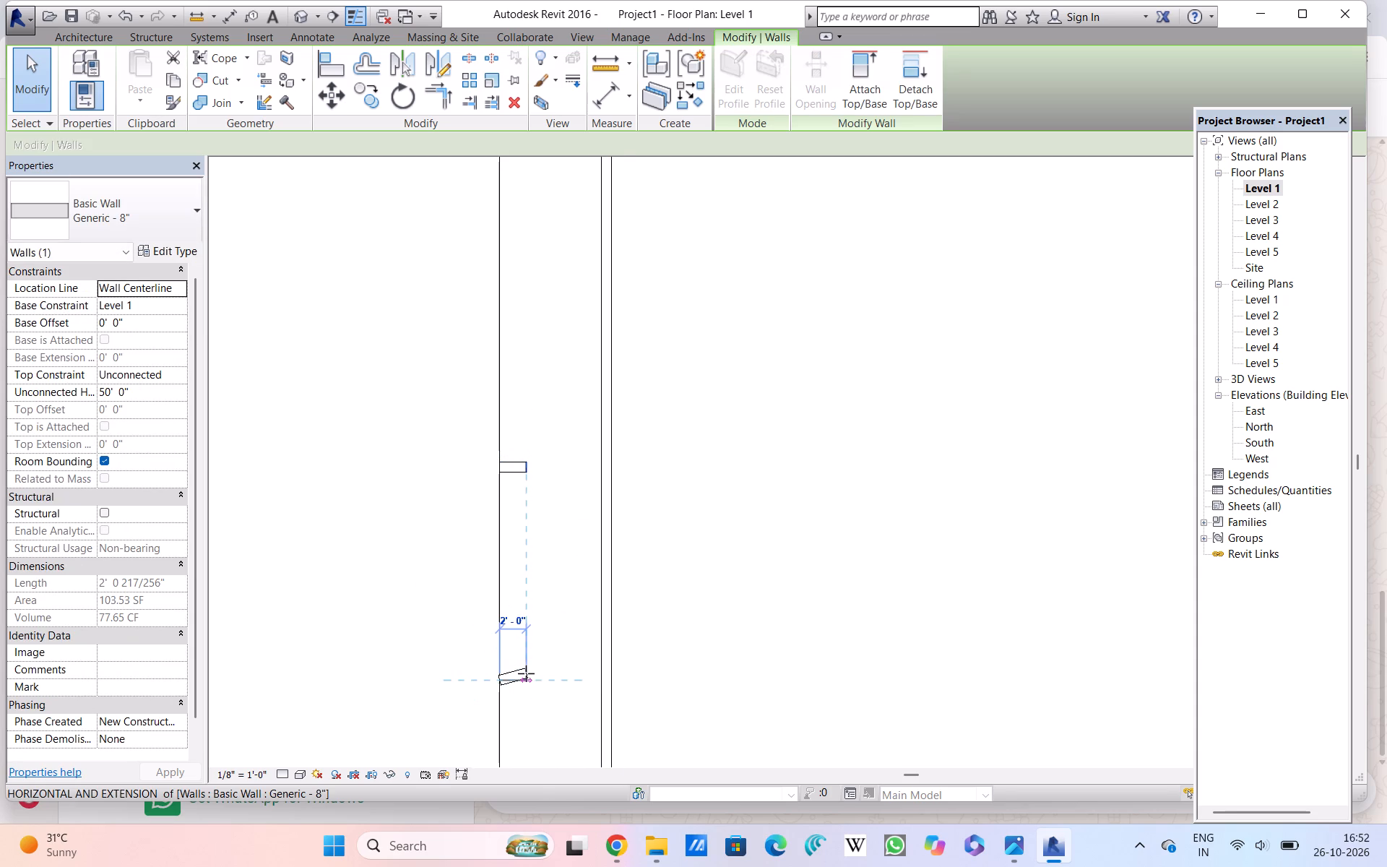
{"action": "left_click_drag", "start_coordinate": [526, 673], "coordinate": [524, 681]}
{"action": "triple_click", "coordinate": [524, 681]}
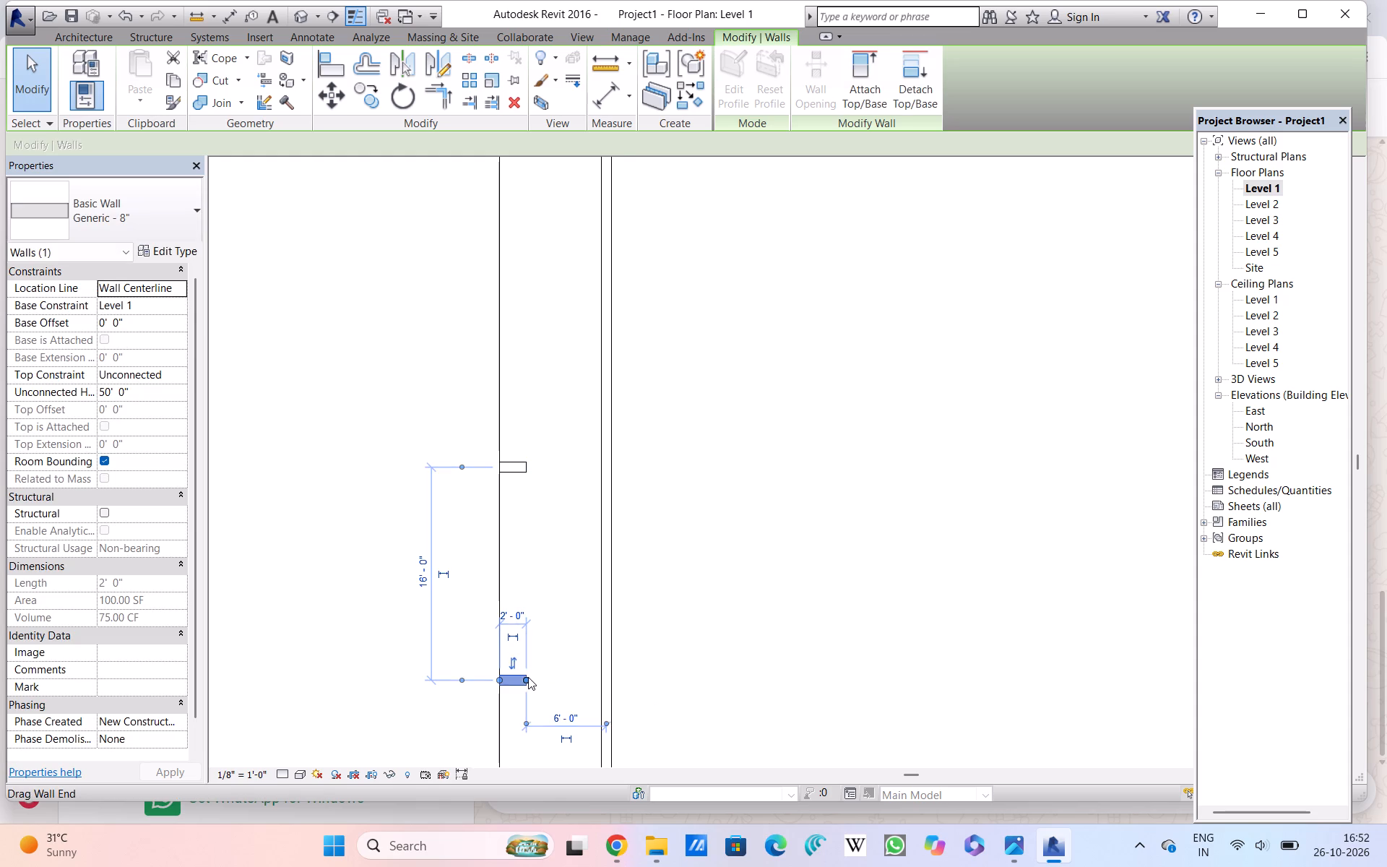
{"action": "scroll", "coordinate": [530, 676], "scroll_direction": "up", "scroll_amount": 4}
{"action": "middle_click_drag", "start_coordinate": [539, 669], "coordinate": [550, 608]}
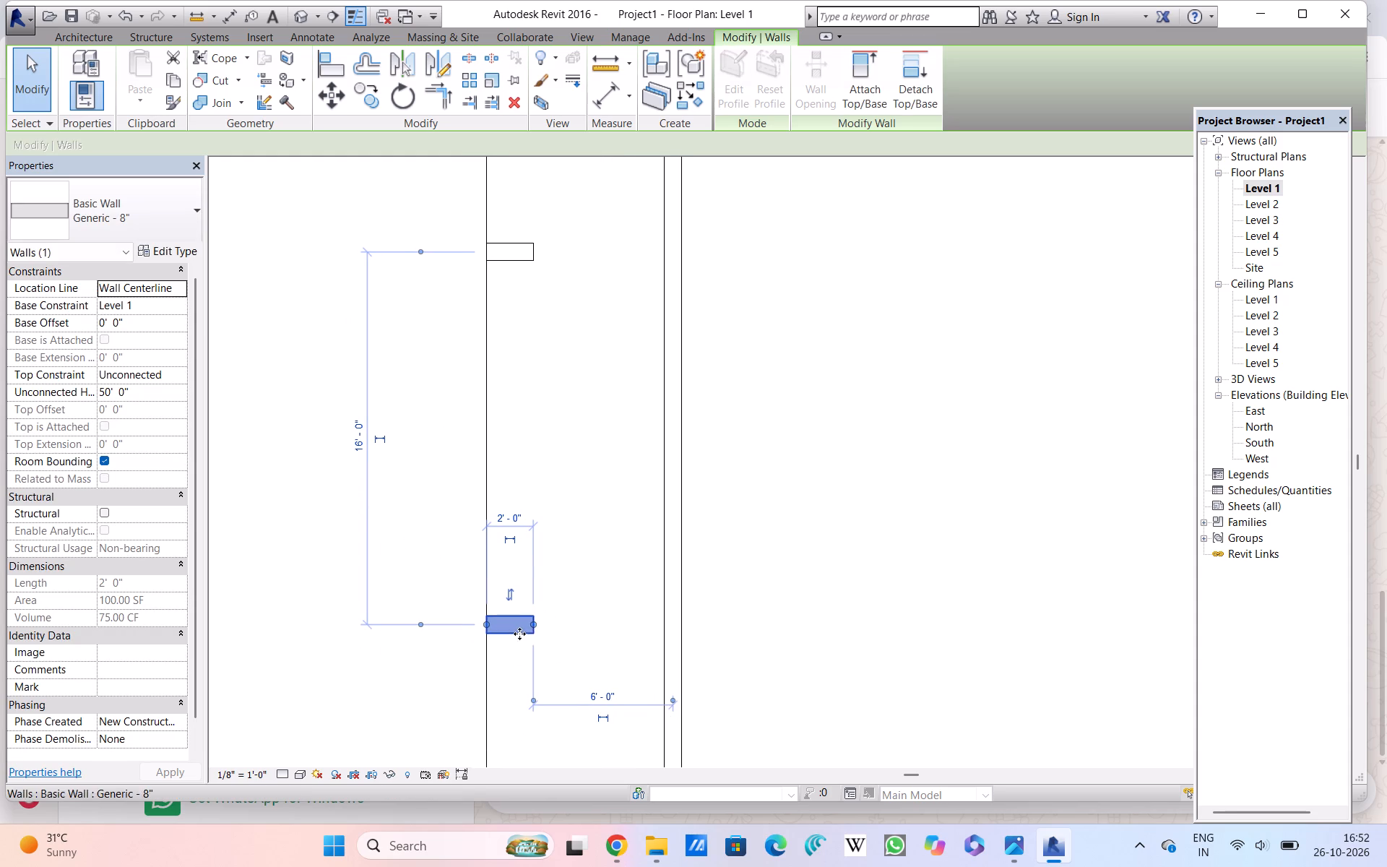
{"action": "double_click", "coordinate": [530, 626]}
{"action": "left_click", "coordinate": [563, 599]}
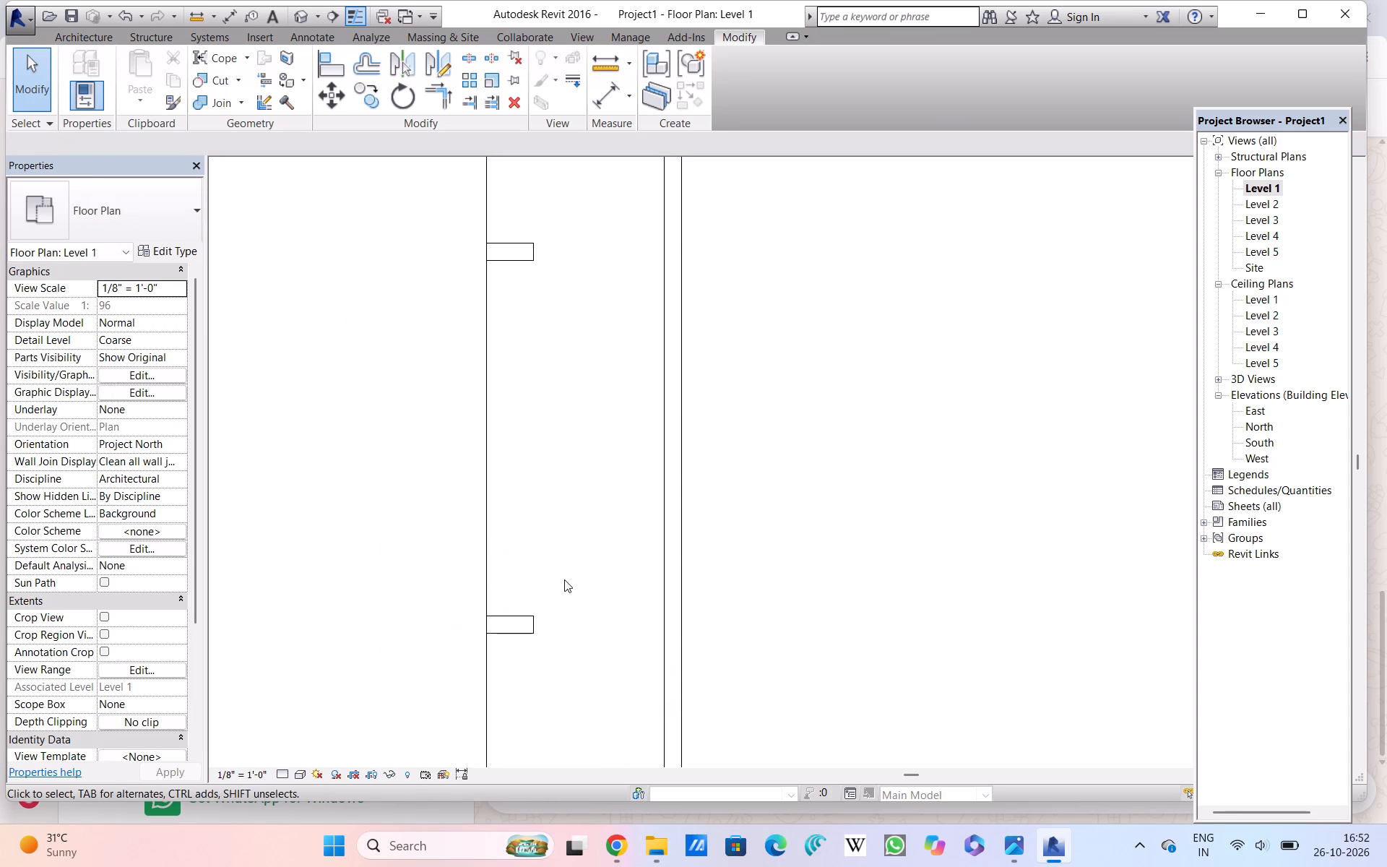
Open the default 3D view and examine the two shortened cross walls against the projecting slabs.
{"action": "scroll", "coordinate": [576, 564], "scroll_direction": "down", "scroll_amount": 11}
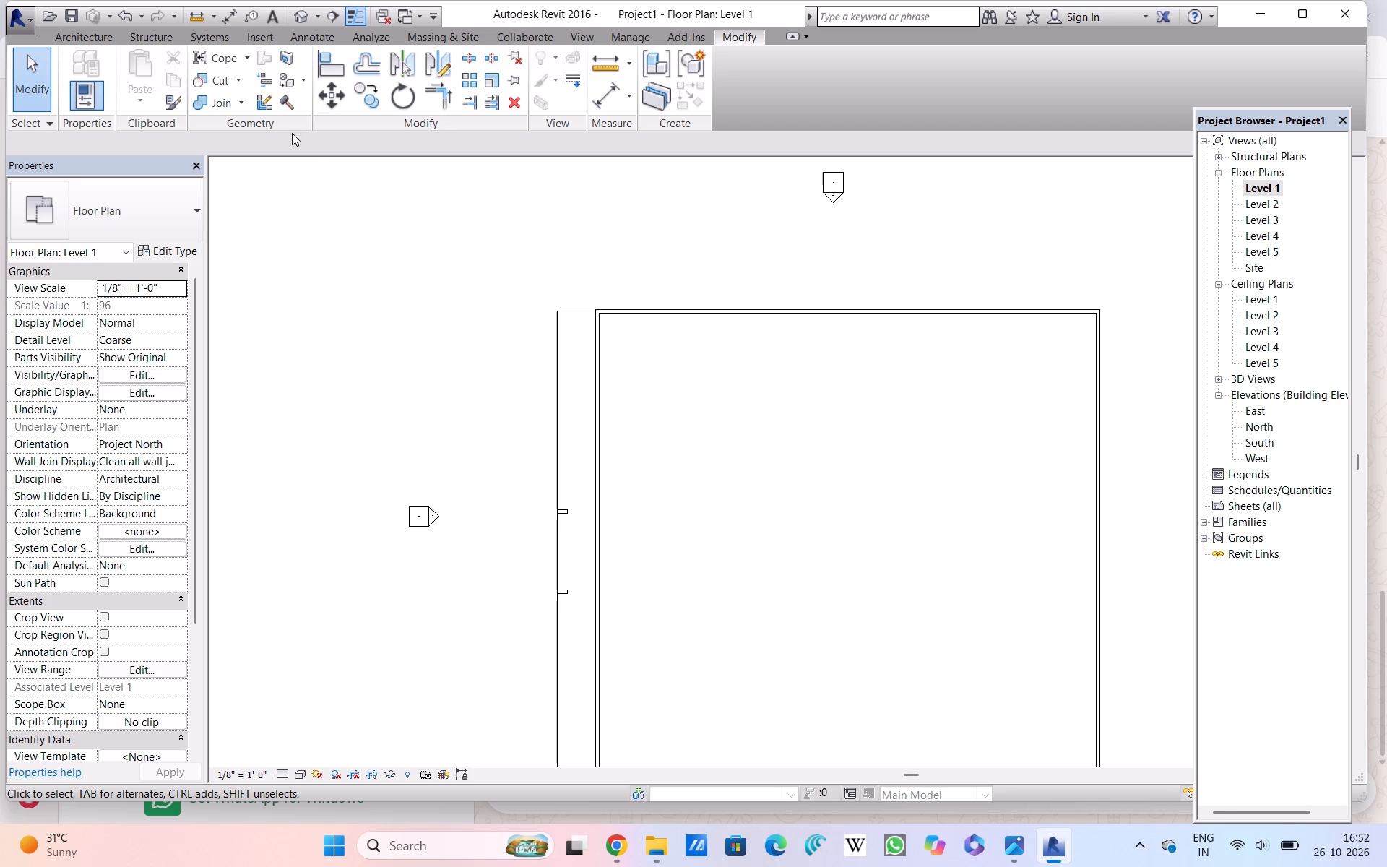
{"action": "double_click", "coordinate": [299, 13]}
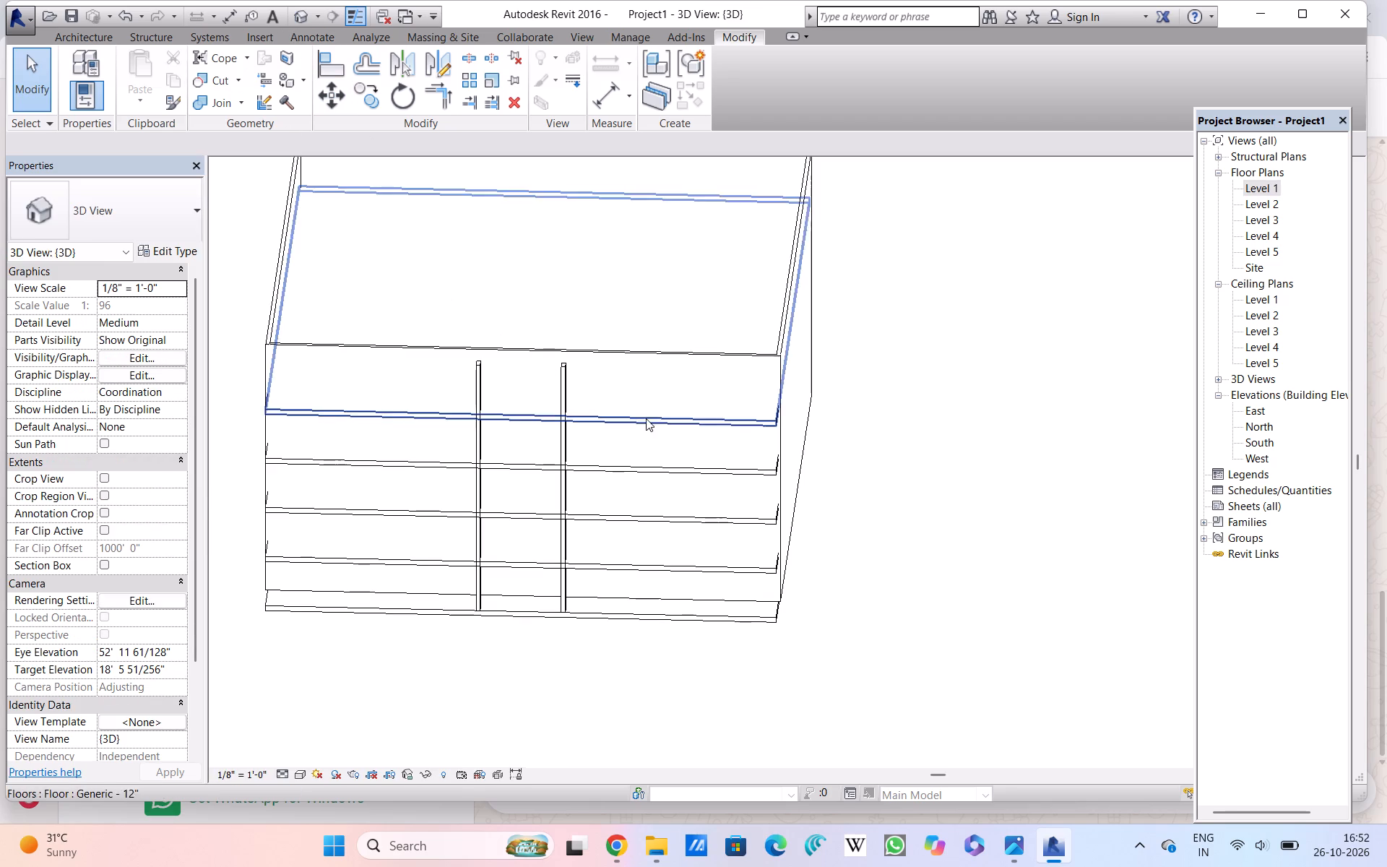
{"action": "middle_click_drag", "start_coordinate": [643, 431], "coordinate": [667, 410], "text": "shift"}
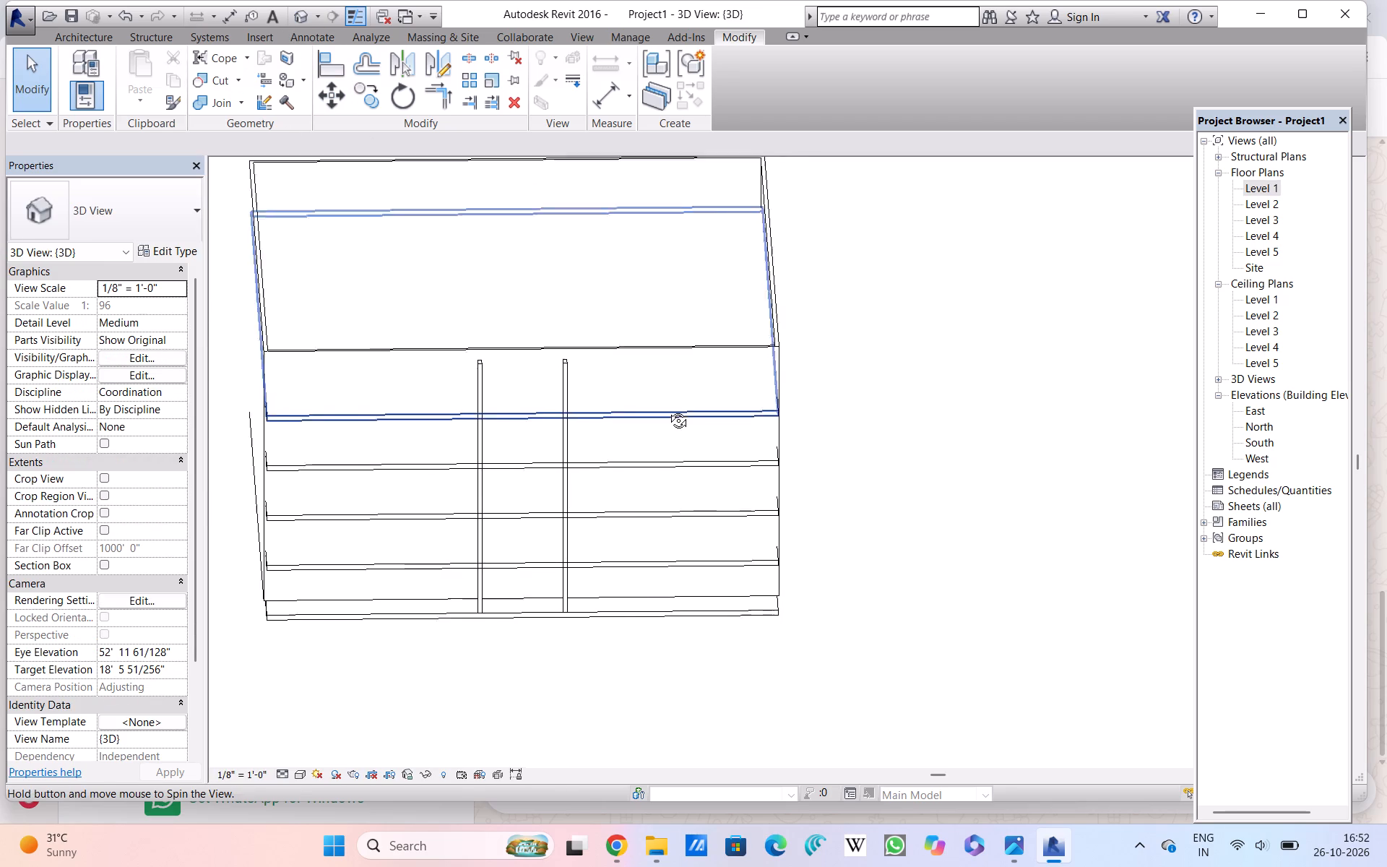
{"action": "middle_click_drag", "start_coordinate": [667, 410], "coordinate": [470, 490], "text": "shift"}
{"action": "scroll", "coordinate": [706, 279], "scroll_direction": "down", "scroll_amount": 1, "text": "shift"}
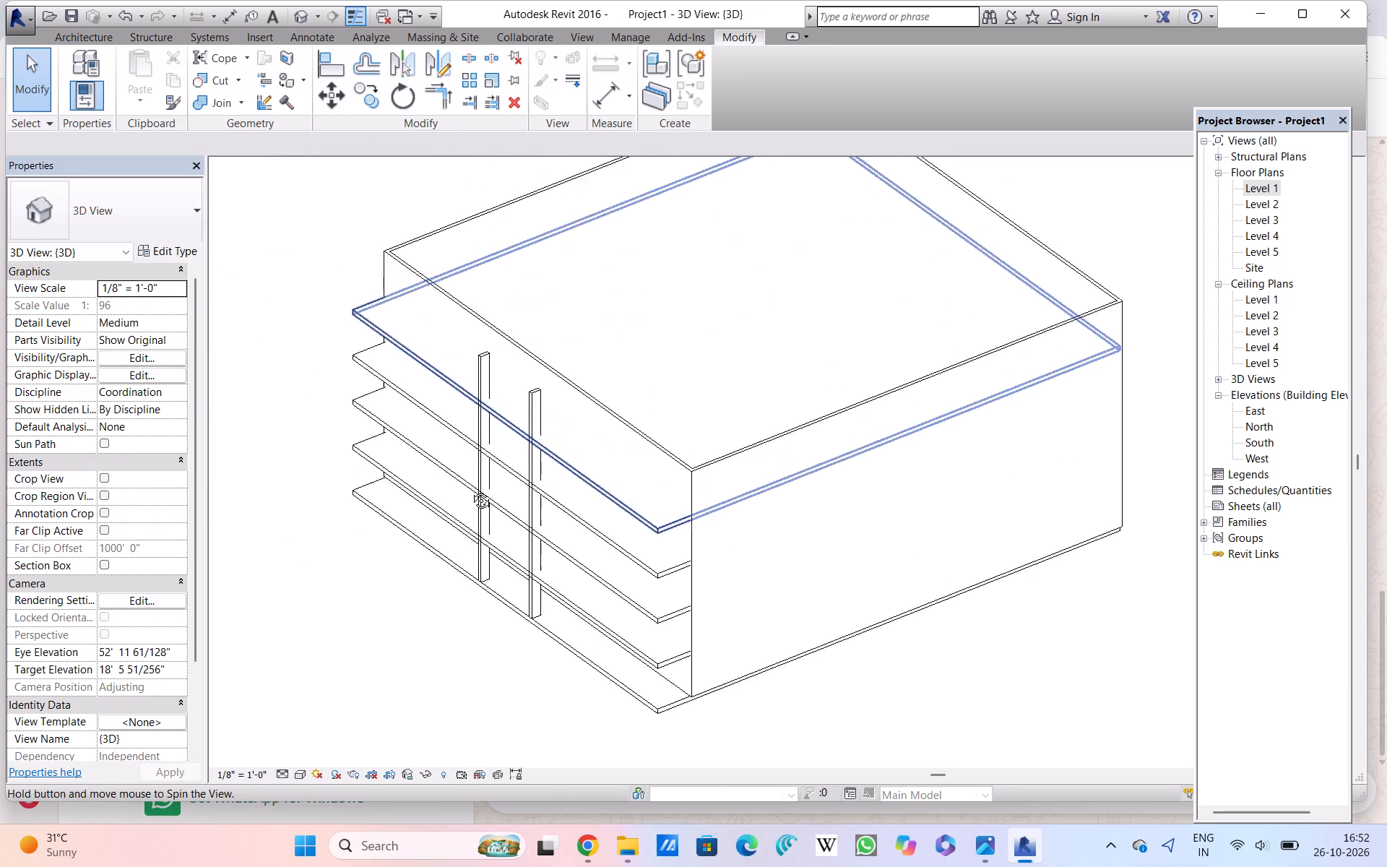
{"action": "middle_click_drag", "start_coordinate": [470, 490], "coordinate": [633, 476], "text": "shift"}
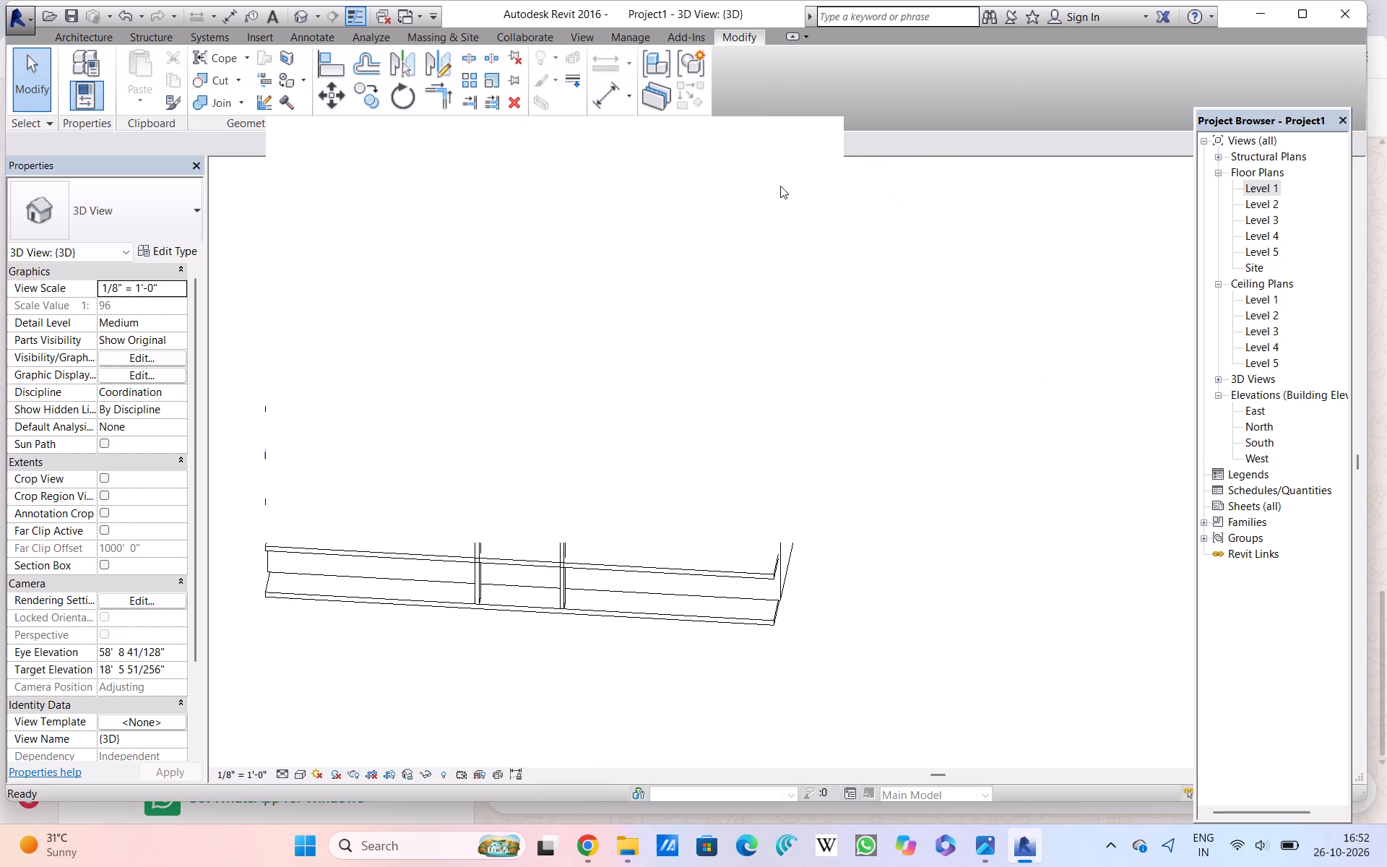
Close the notification card covering the 3D view.
{"action": "double_click", "coordinate": [812, 145]}
{"action": "left_click", "coordinate": [803, 139]}
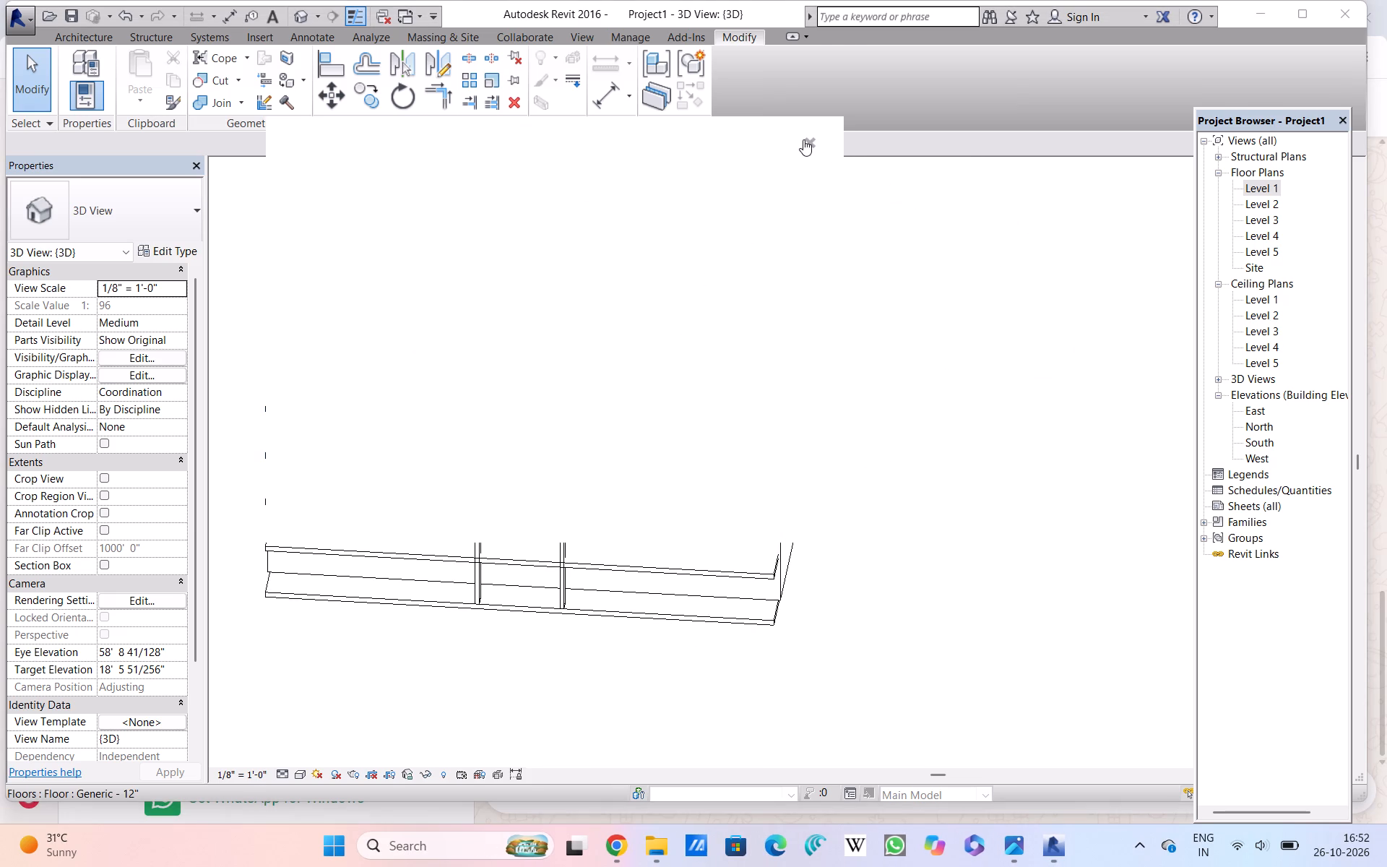
{"action": "left_click", "coordinate": [803, 139]}
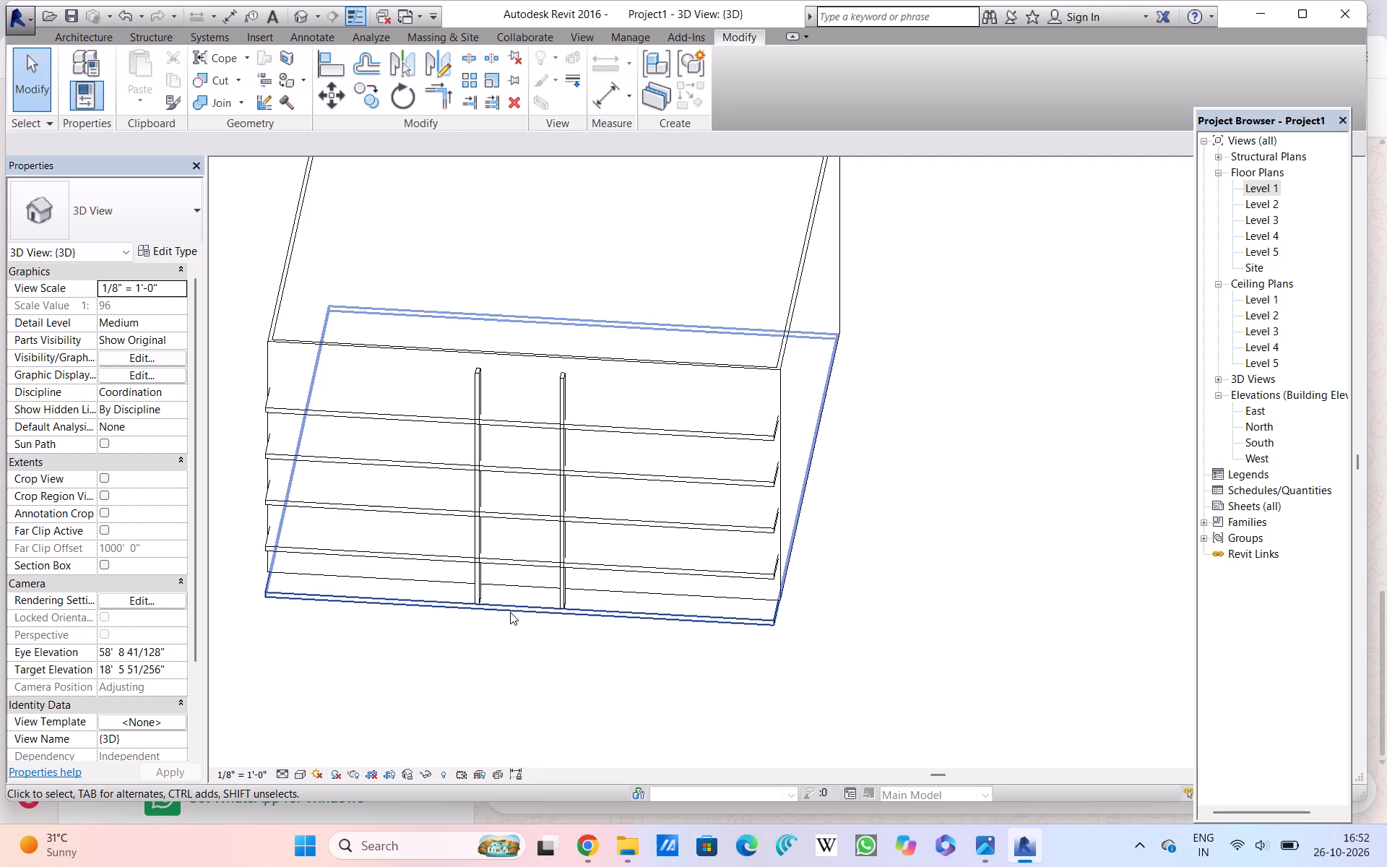
Examine the west side in 3D, checking how the walls meet the Level 1 slab at the north-west corner.
{"action": "middle_click_drag", "start_coordinate": [555, 649], "coordinate": [572, 559], "text": "shift"}
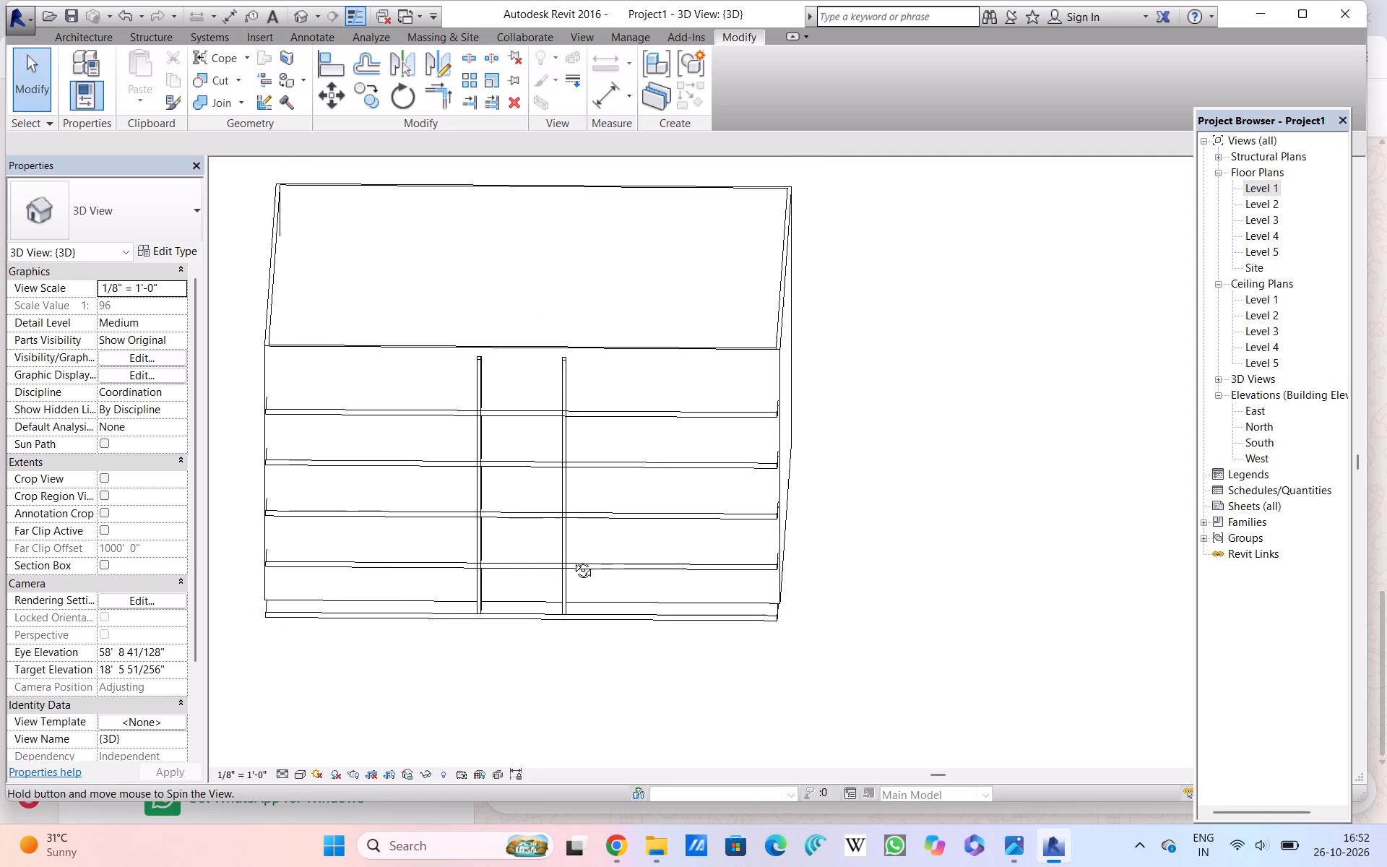
{"action": "middle_click_drag", "start_coordinate": [572, 559], "coordinate": [574, 551], "text": "shift"}
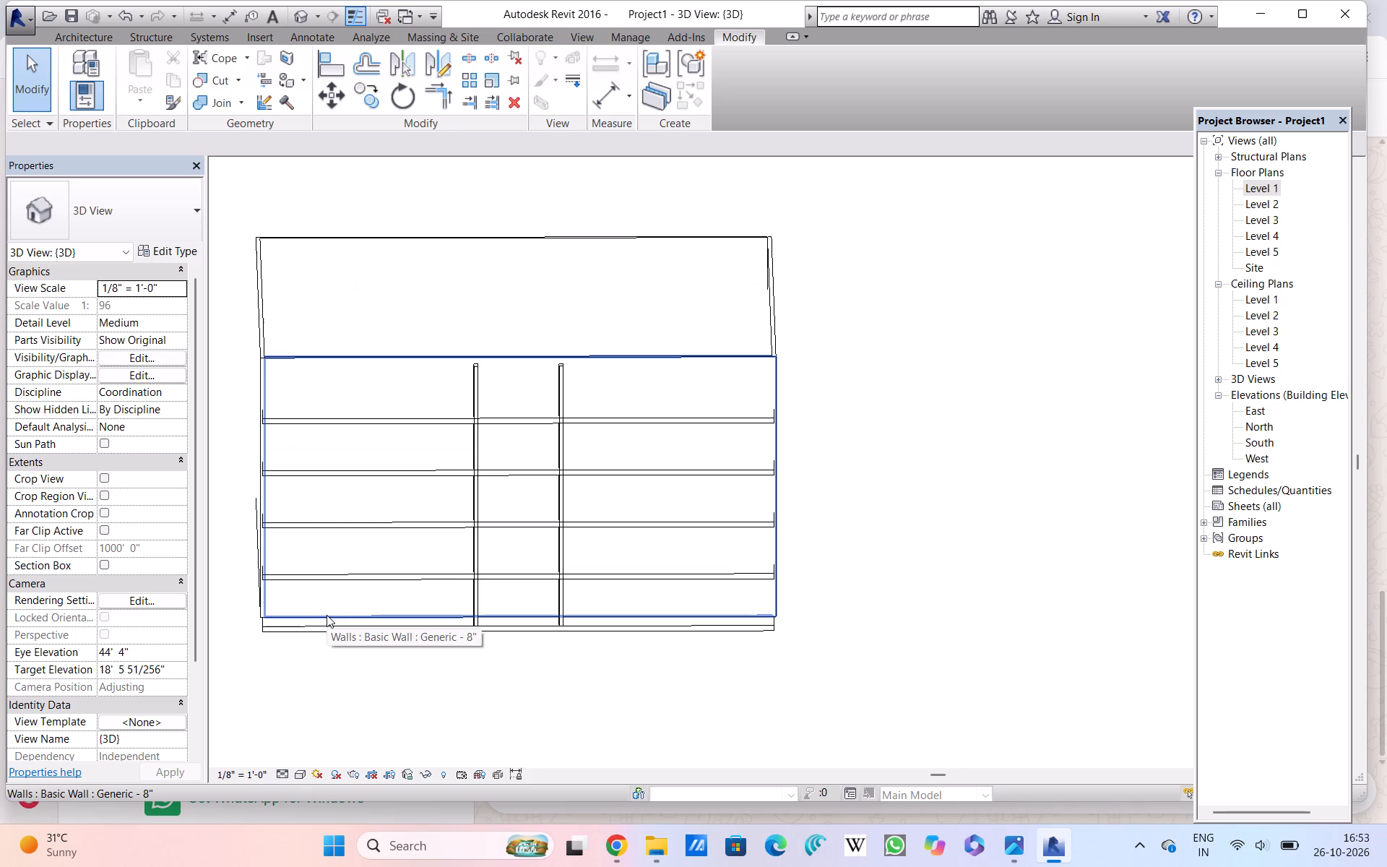
{"action": "scroll", "coordinate": [303, 605], "scroll_direction": "up", "scroll_amount": 2}
{"action": "middle_click_drag", "start_coordinate": [316, 607], "coordinate": [316, 608]}
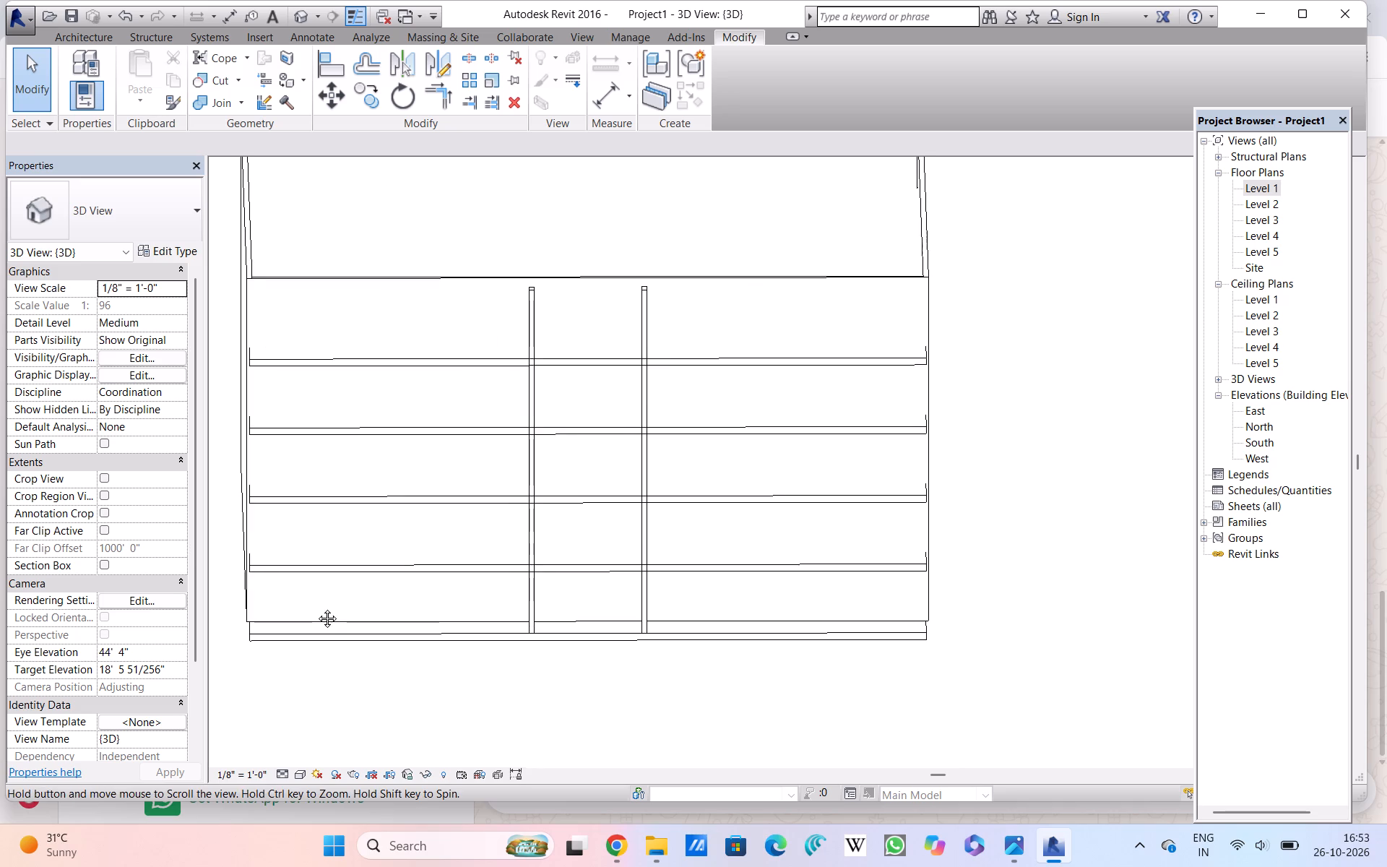
{"action": "middle_click_drag", "start_coordinate": [316, 608], "coordinate": [459, 613]}
{"action": "scroll", "coordinate": [432, 614], "scroll_direction": "up", "scroll_amount": 7}
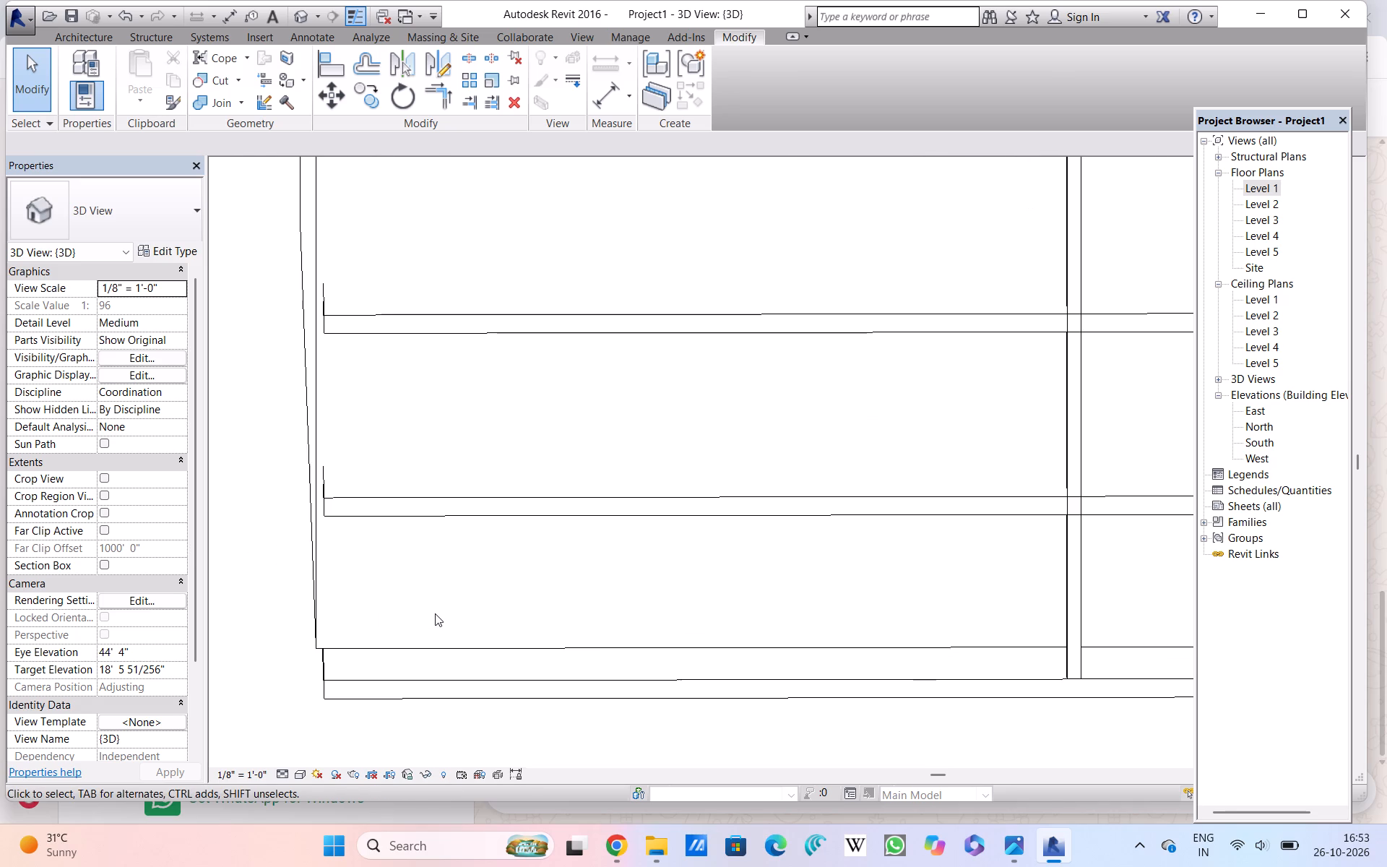
{"action": "scroll", "coordinate": [317, 649], "scroll_direction": "up", "scroll_amount": 1}
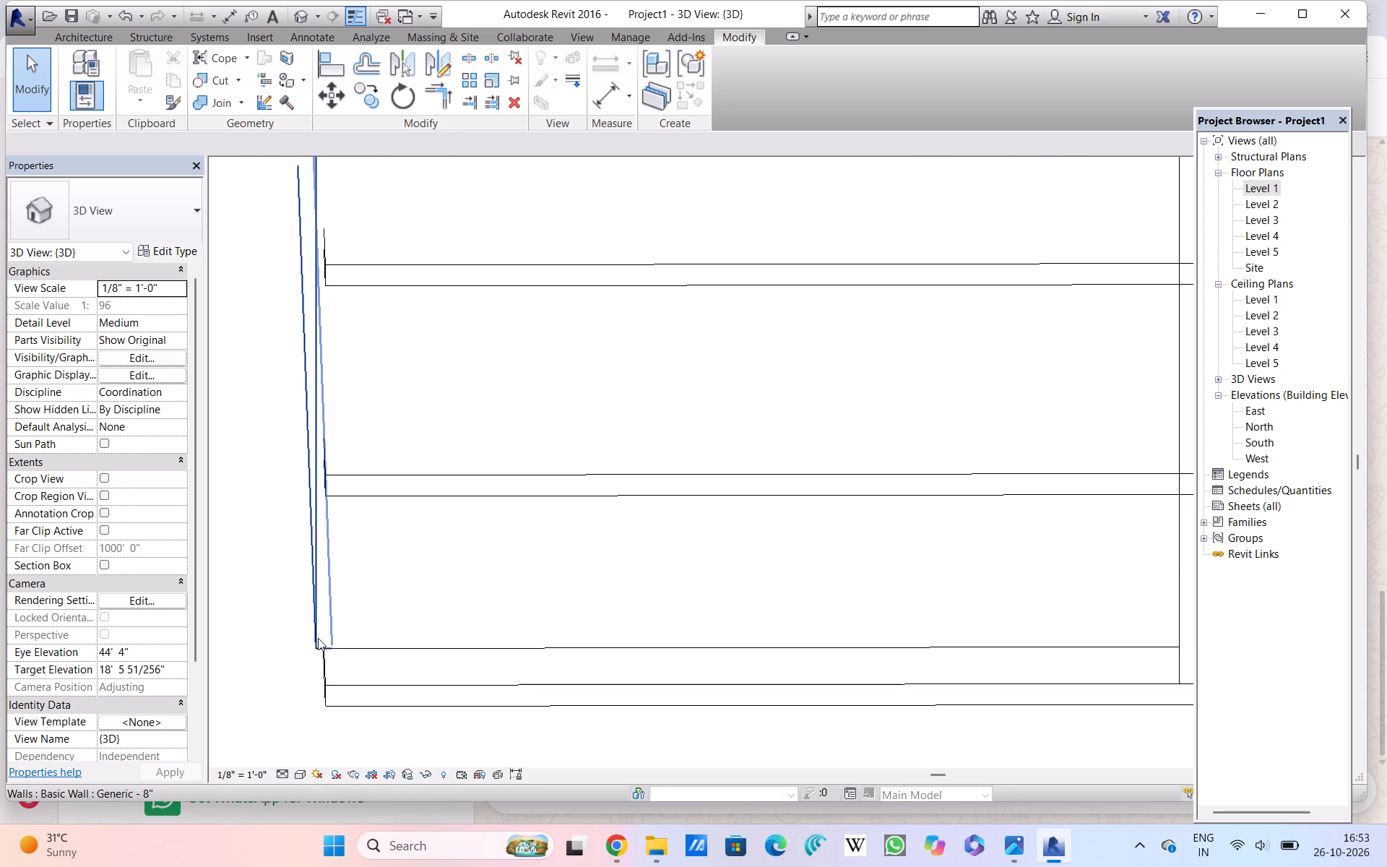
{"action": "left_click", "coordinate": [334, 685]}
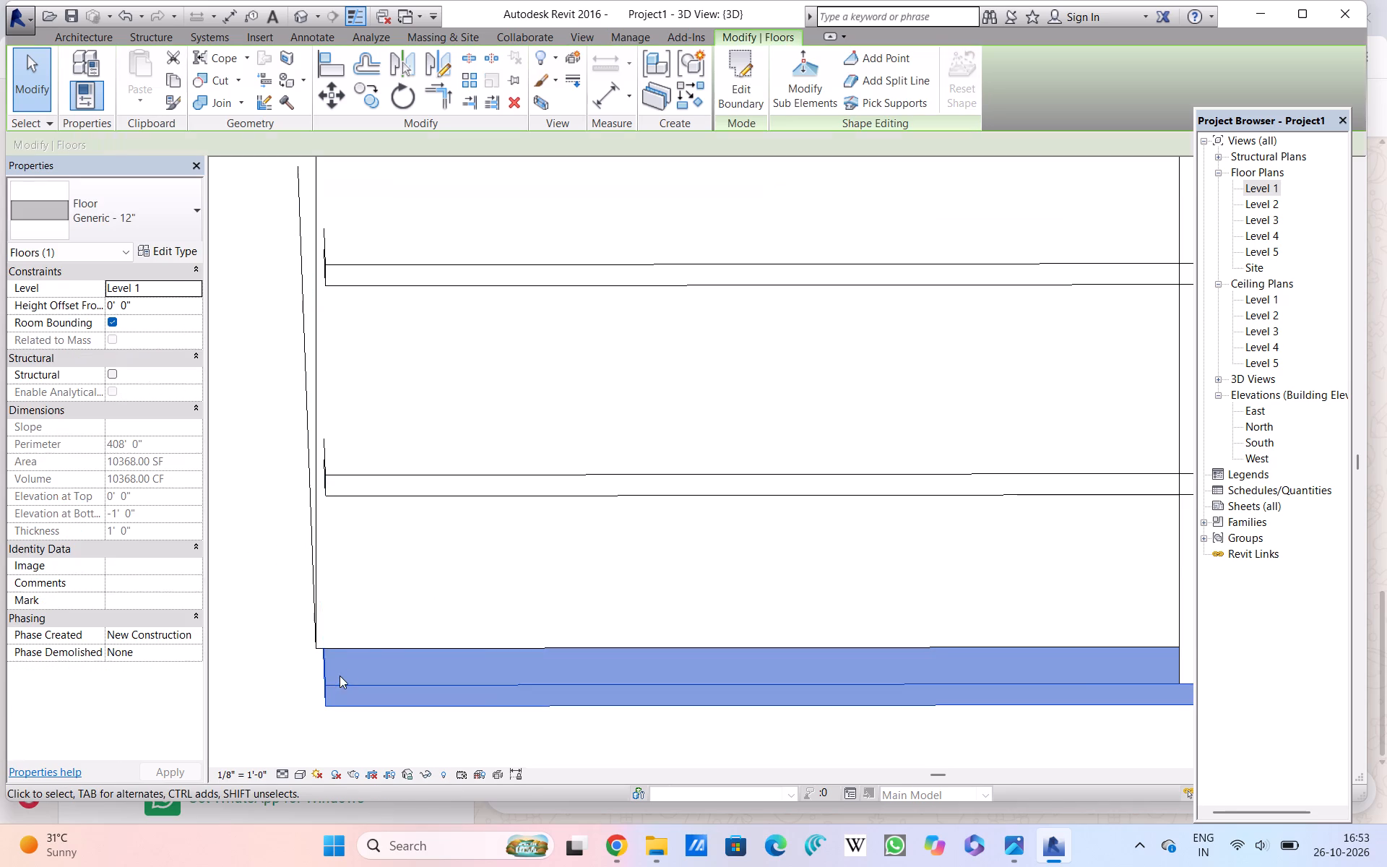
{"action": "scroll", "coordinate": [359, 661], "scroll_direction": "down", "scroll_amount": 4}
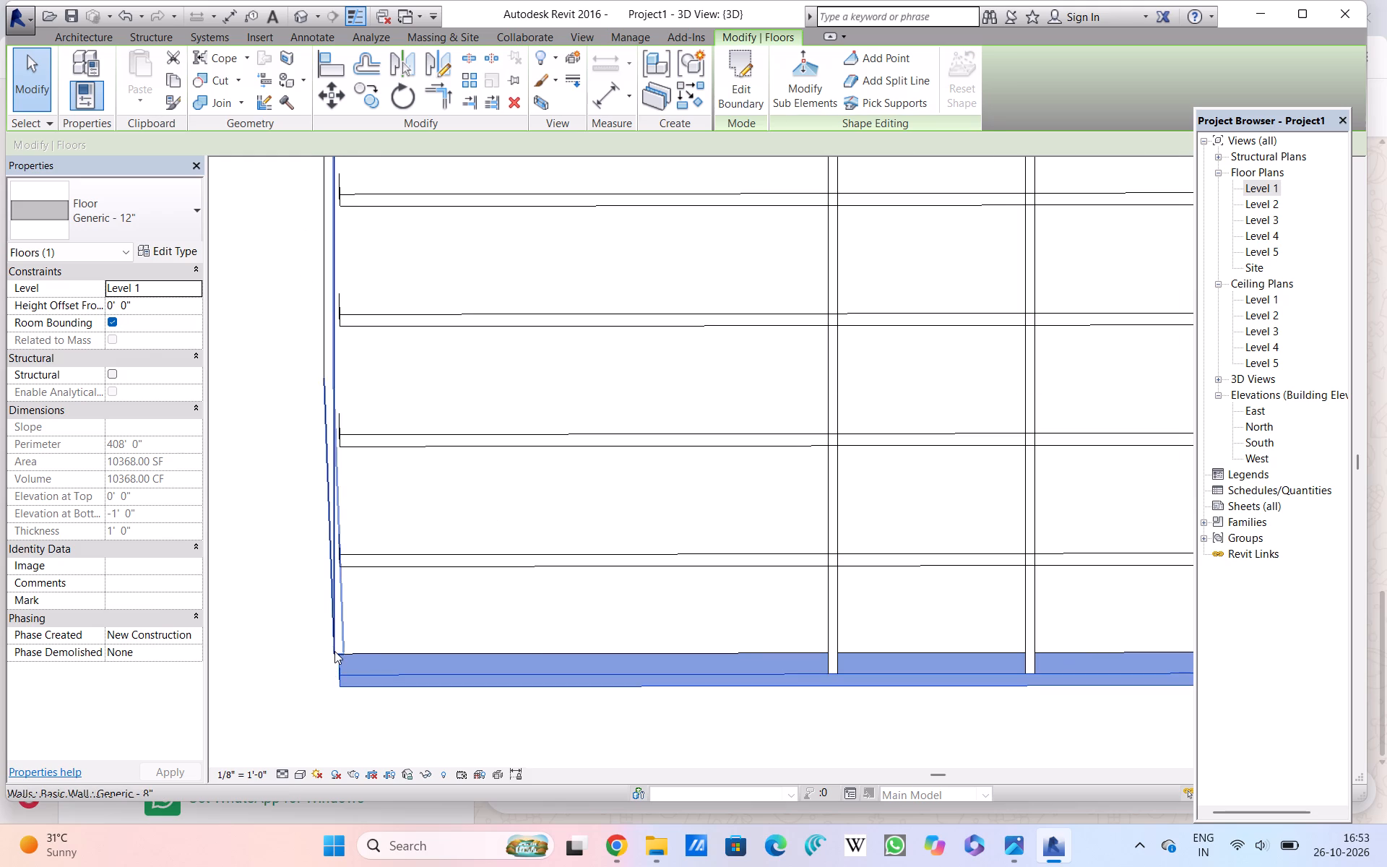
{"action": "scroll", "coordinate": [346, 664], "scroll_direction": "up", "scroll_amount": 9}
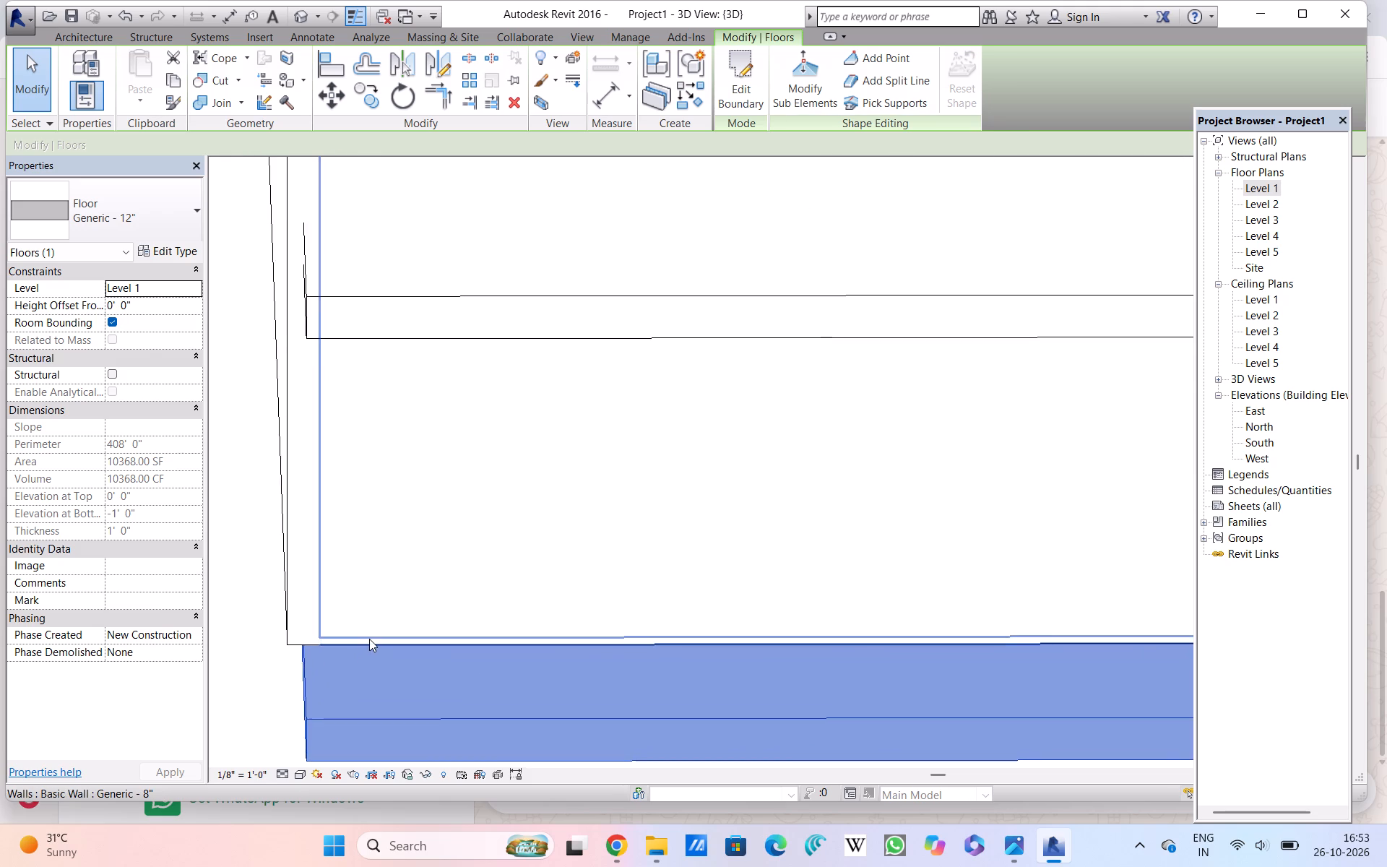
{"action": "scroll", "coordinate": [369, 639], "scroll_direction": "up", "scroll_amount": 6}
{"action": "scroll", "coordinate": [372, 636], "scroll_direction": "down", "scroll_amount": 8}
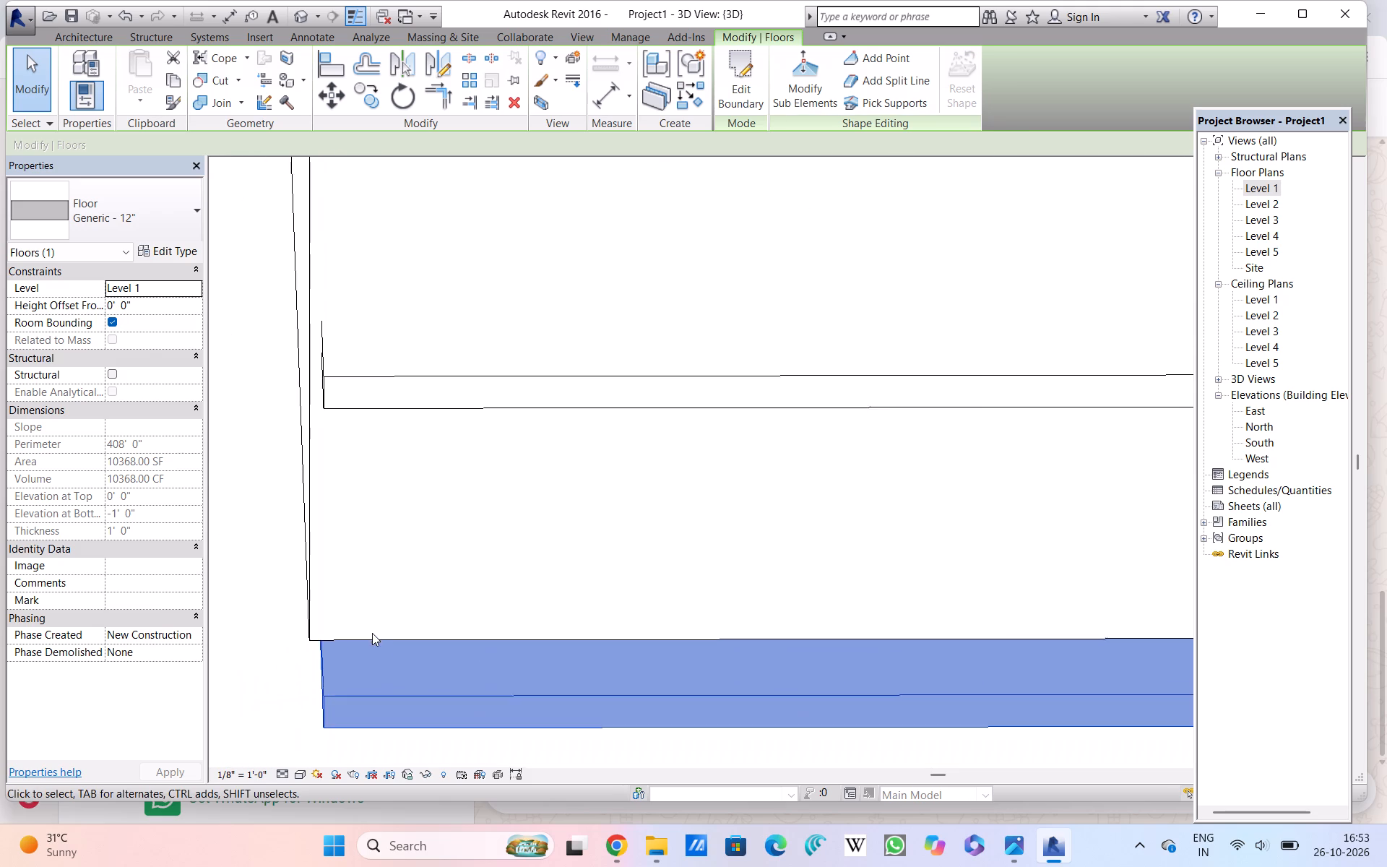
{"action": "scroll", "coordinate": [372, 633], "scroll_direction": "down", "scroll_amount": 4}
{"action": "left_click", "coordinate": [293, 614]}
{"action": "left_click", "coordinate": [330, 604]}
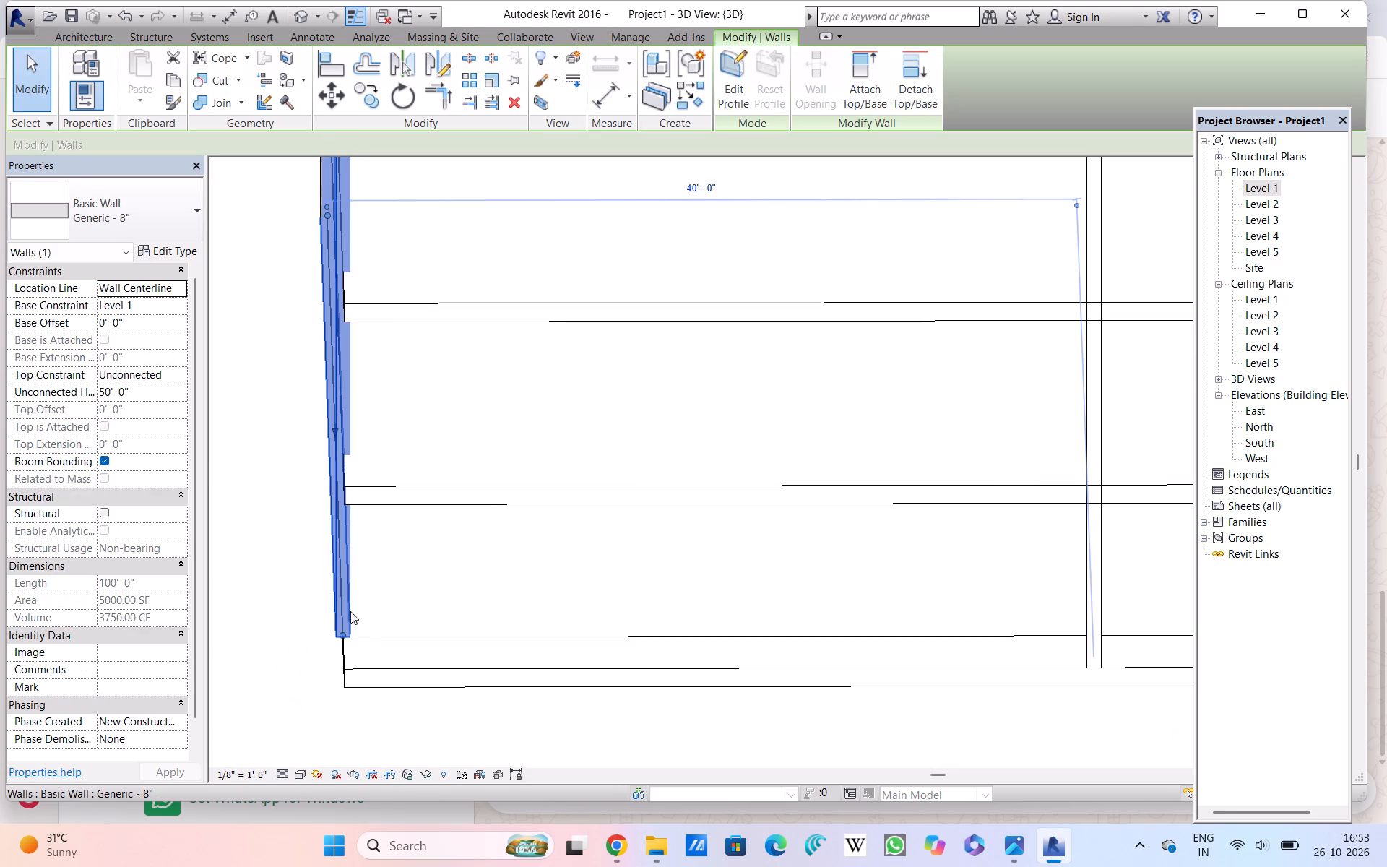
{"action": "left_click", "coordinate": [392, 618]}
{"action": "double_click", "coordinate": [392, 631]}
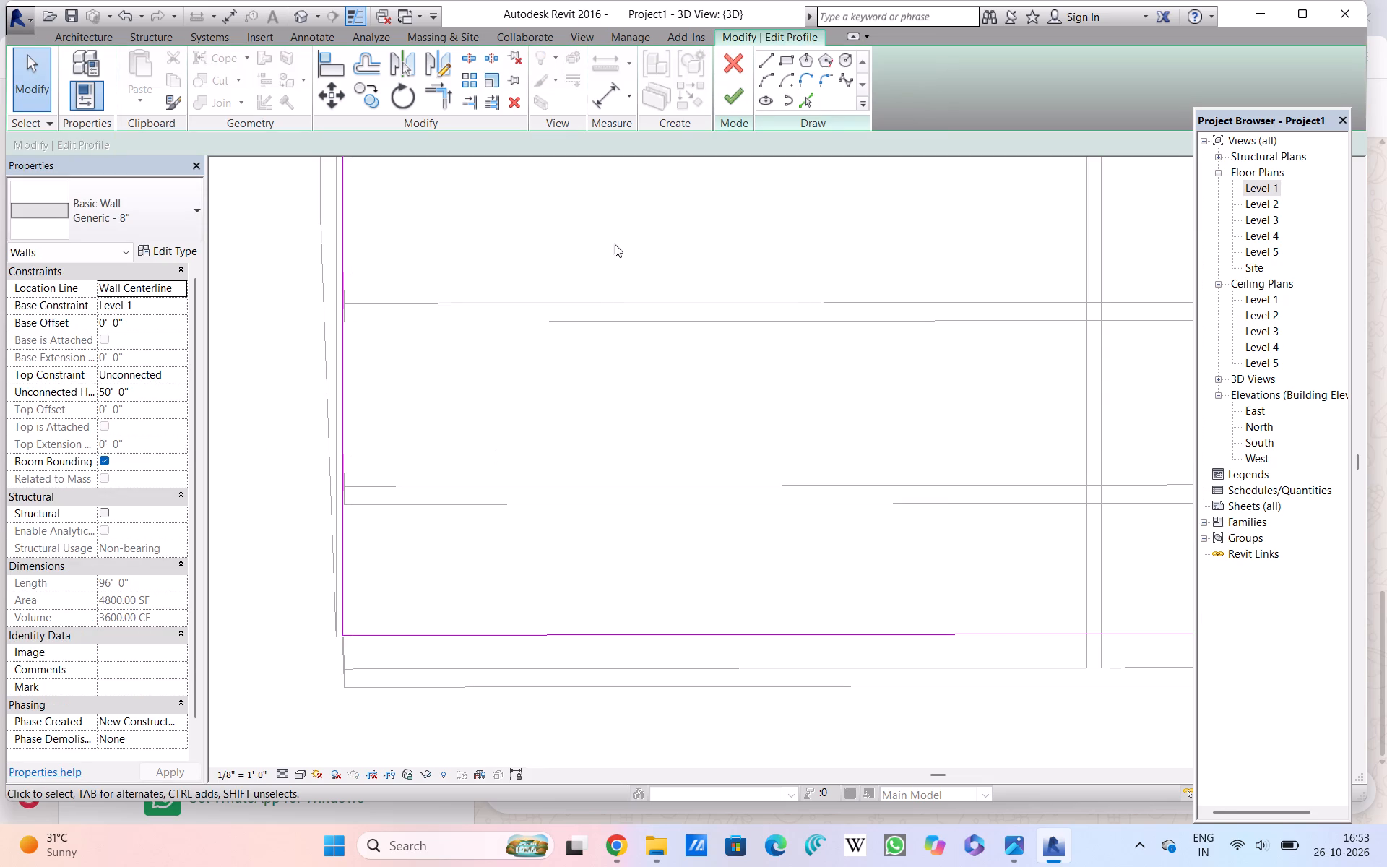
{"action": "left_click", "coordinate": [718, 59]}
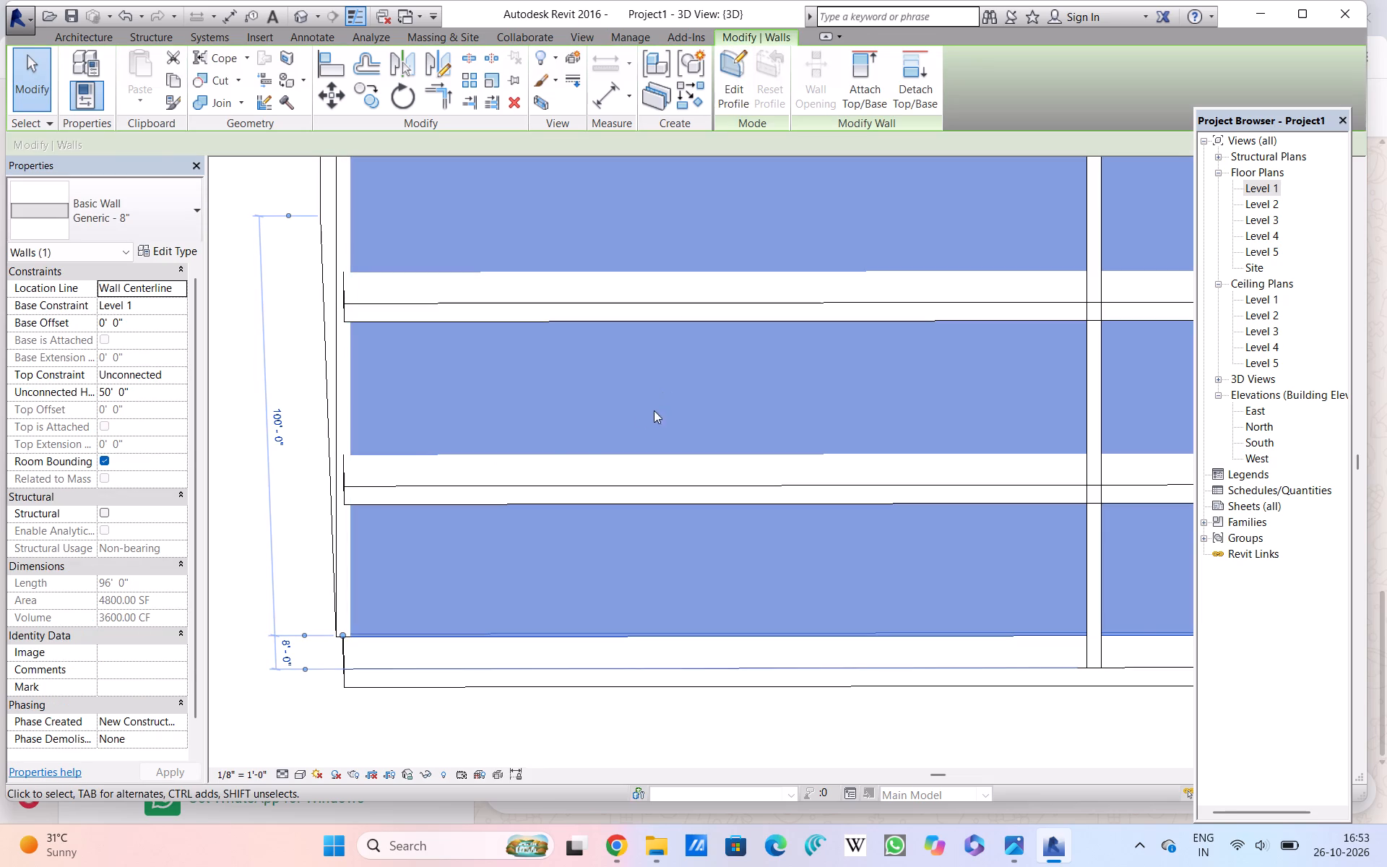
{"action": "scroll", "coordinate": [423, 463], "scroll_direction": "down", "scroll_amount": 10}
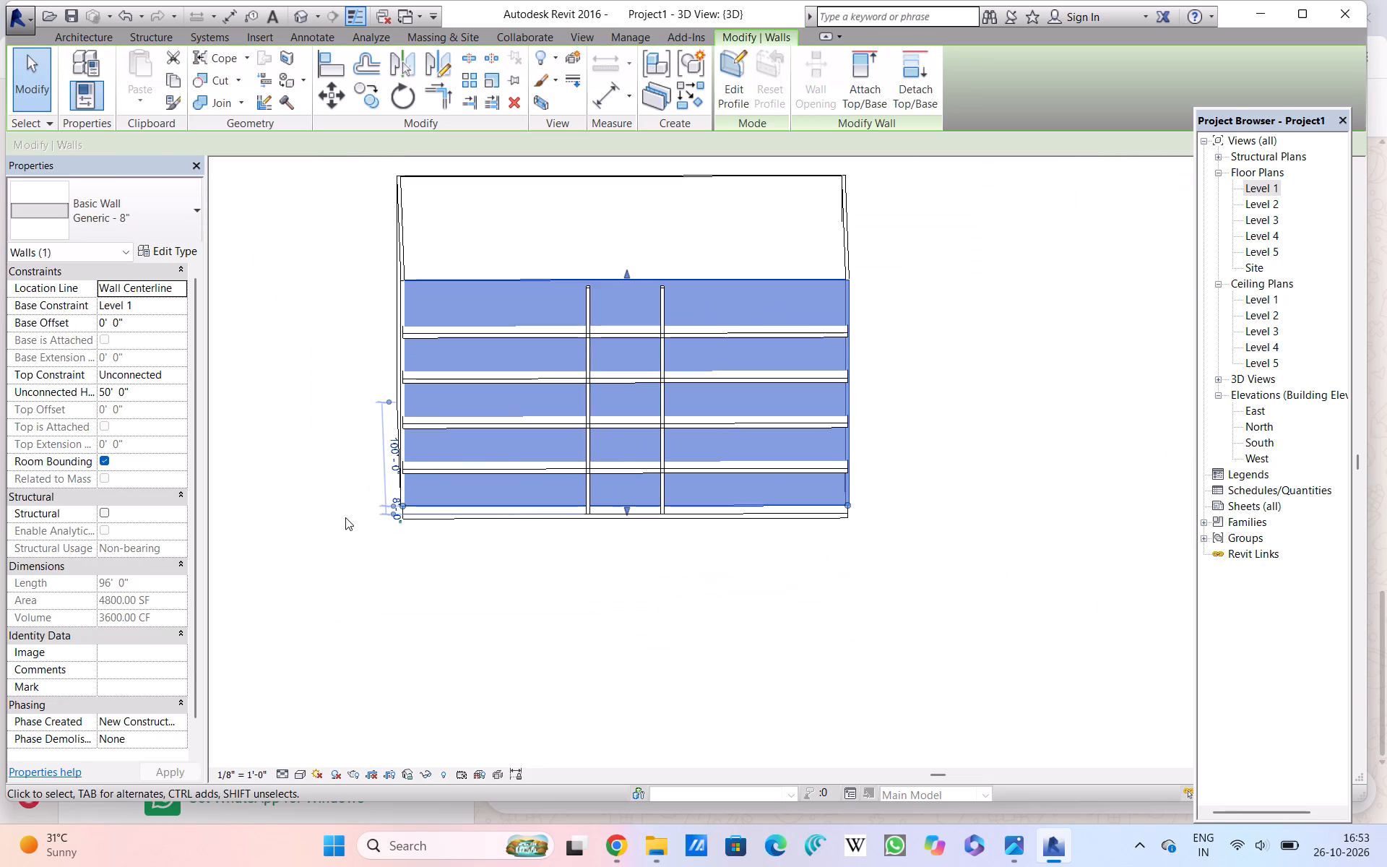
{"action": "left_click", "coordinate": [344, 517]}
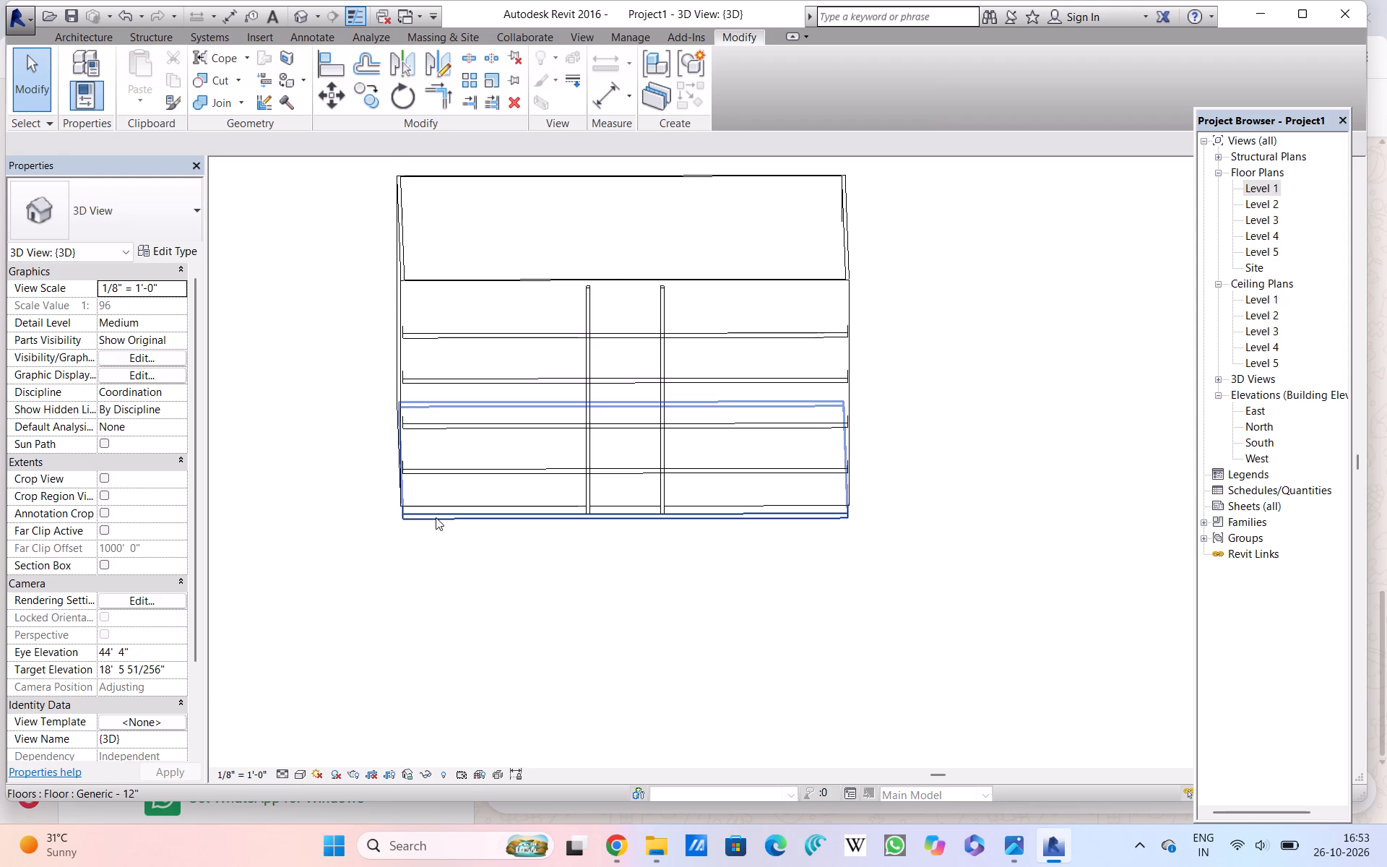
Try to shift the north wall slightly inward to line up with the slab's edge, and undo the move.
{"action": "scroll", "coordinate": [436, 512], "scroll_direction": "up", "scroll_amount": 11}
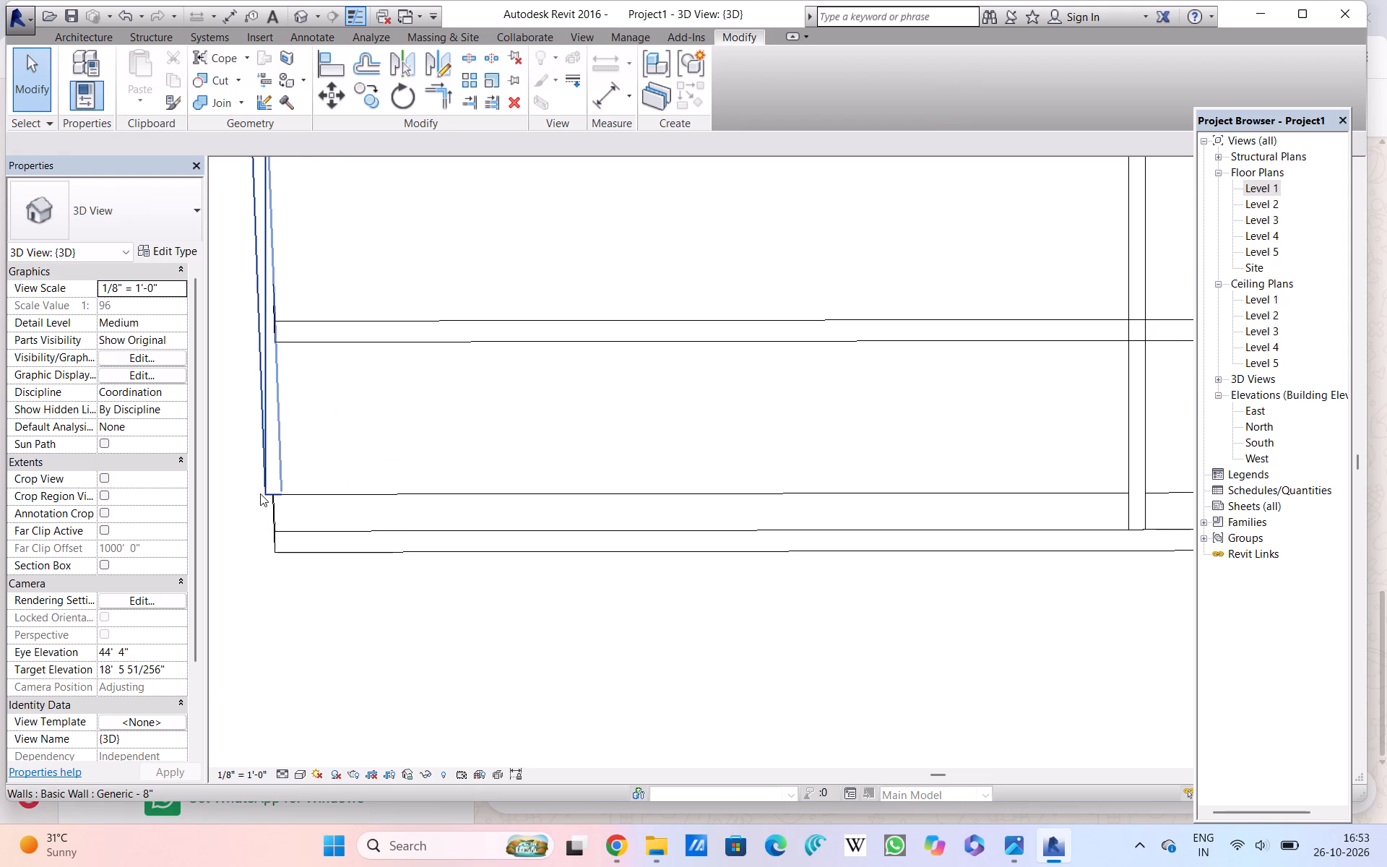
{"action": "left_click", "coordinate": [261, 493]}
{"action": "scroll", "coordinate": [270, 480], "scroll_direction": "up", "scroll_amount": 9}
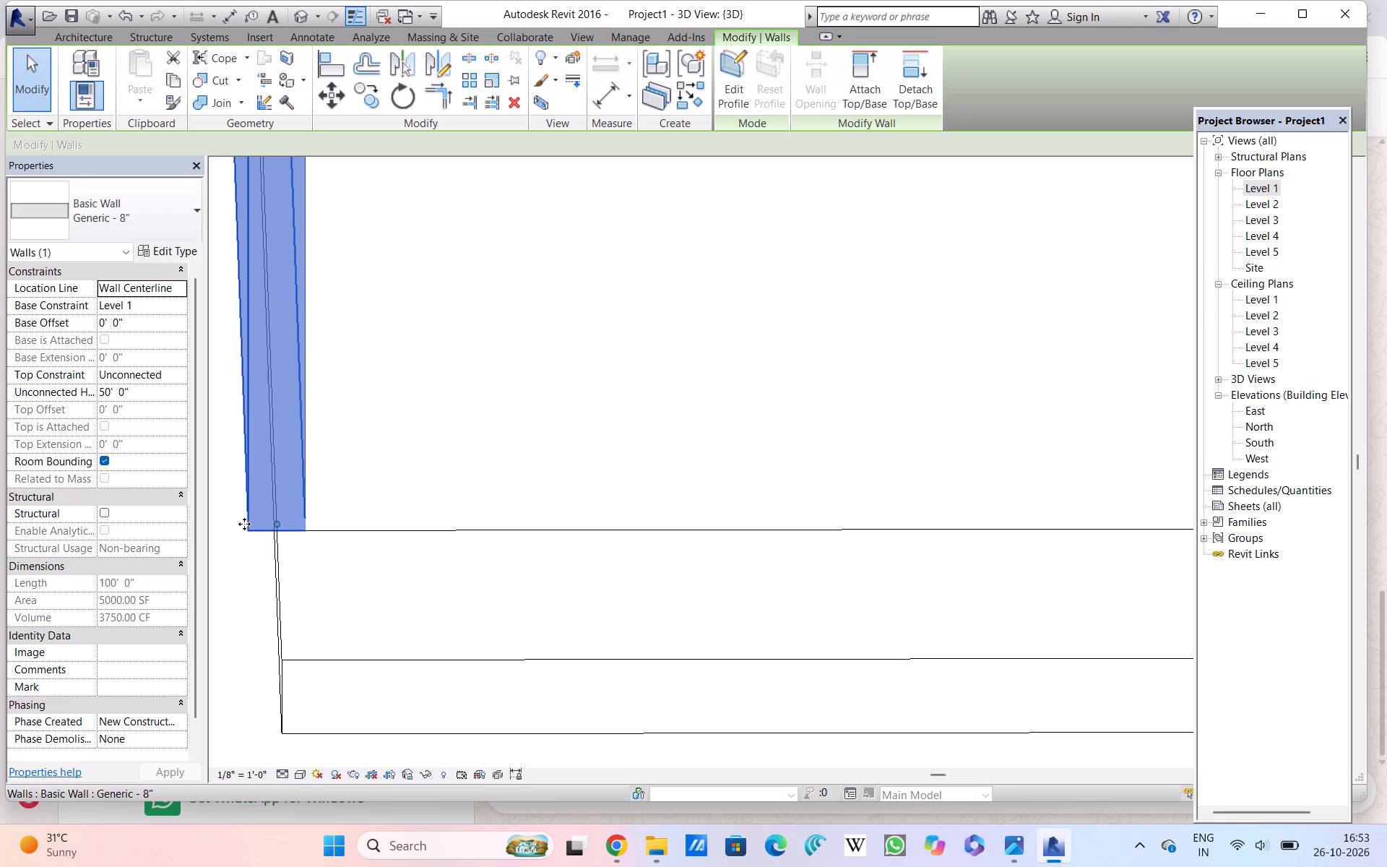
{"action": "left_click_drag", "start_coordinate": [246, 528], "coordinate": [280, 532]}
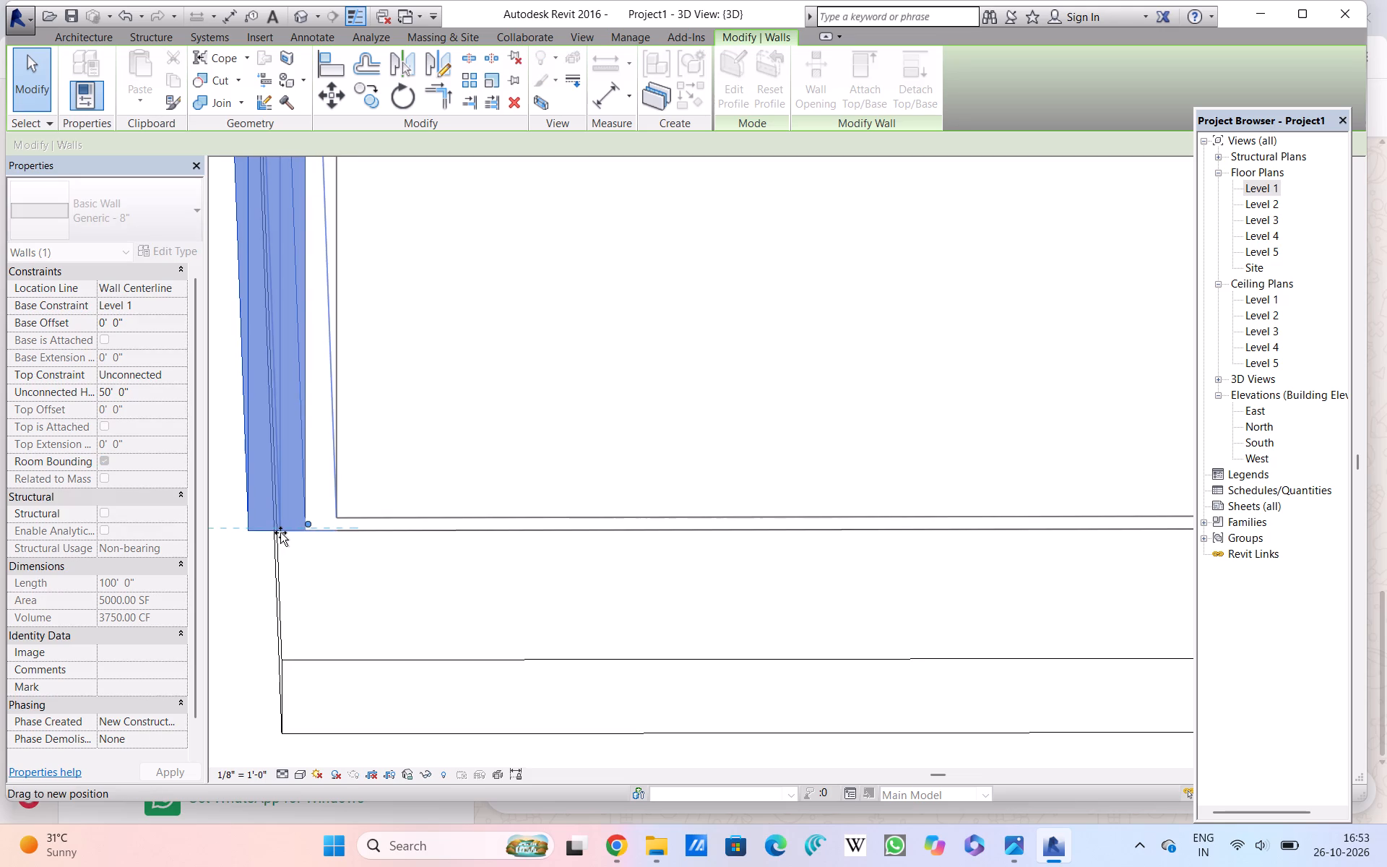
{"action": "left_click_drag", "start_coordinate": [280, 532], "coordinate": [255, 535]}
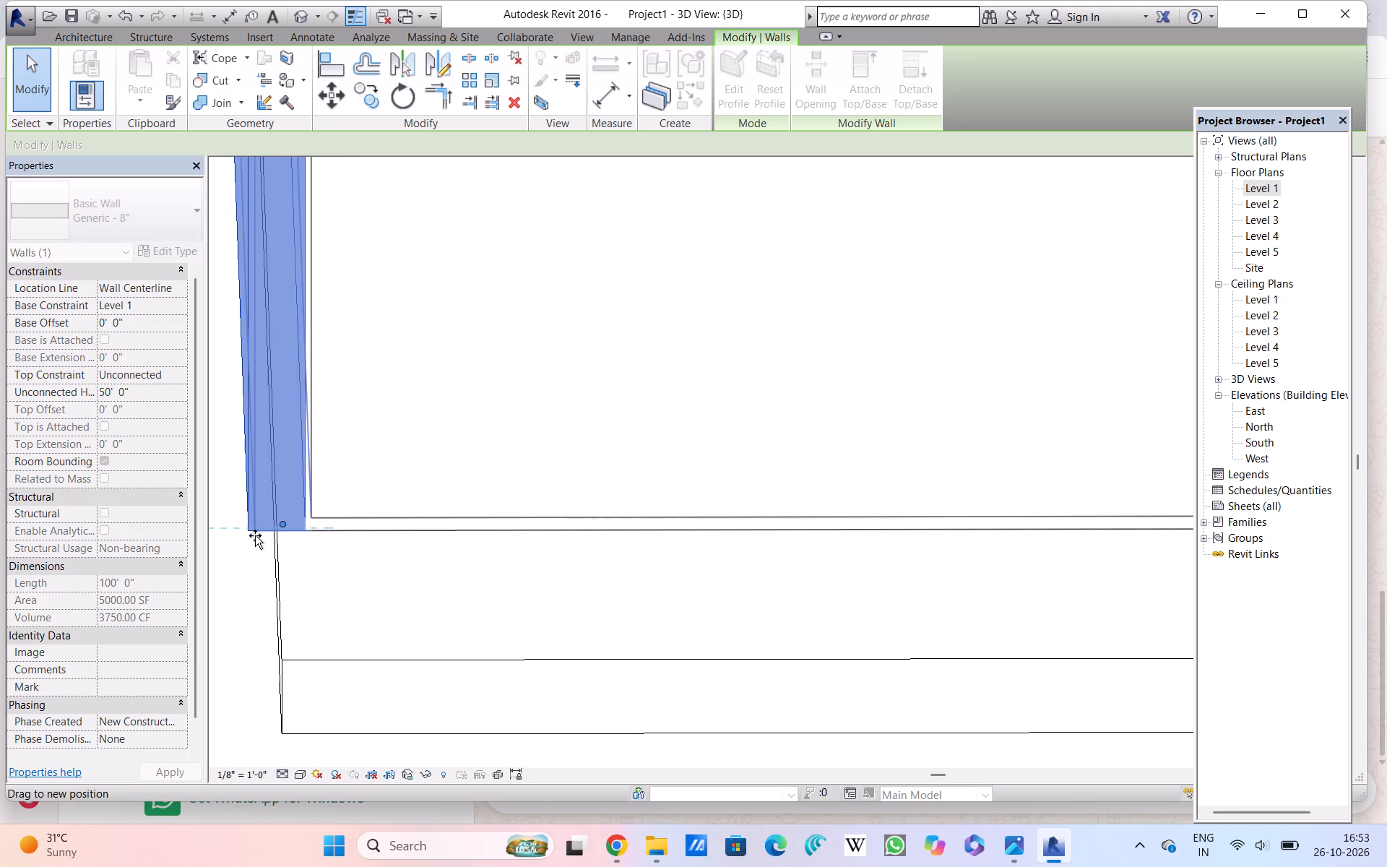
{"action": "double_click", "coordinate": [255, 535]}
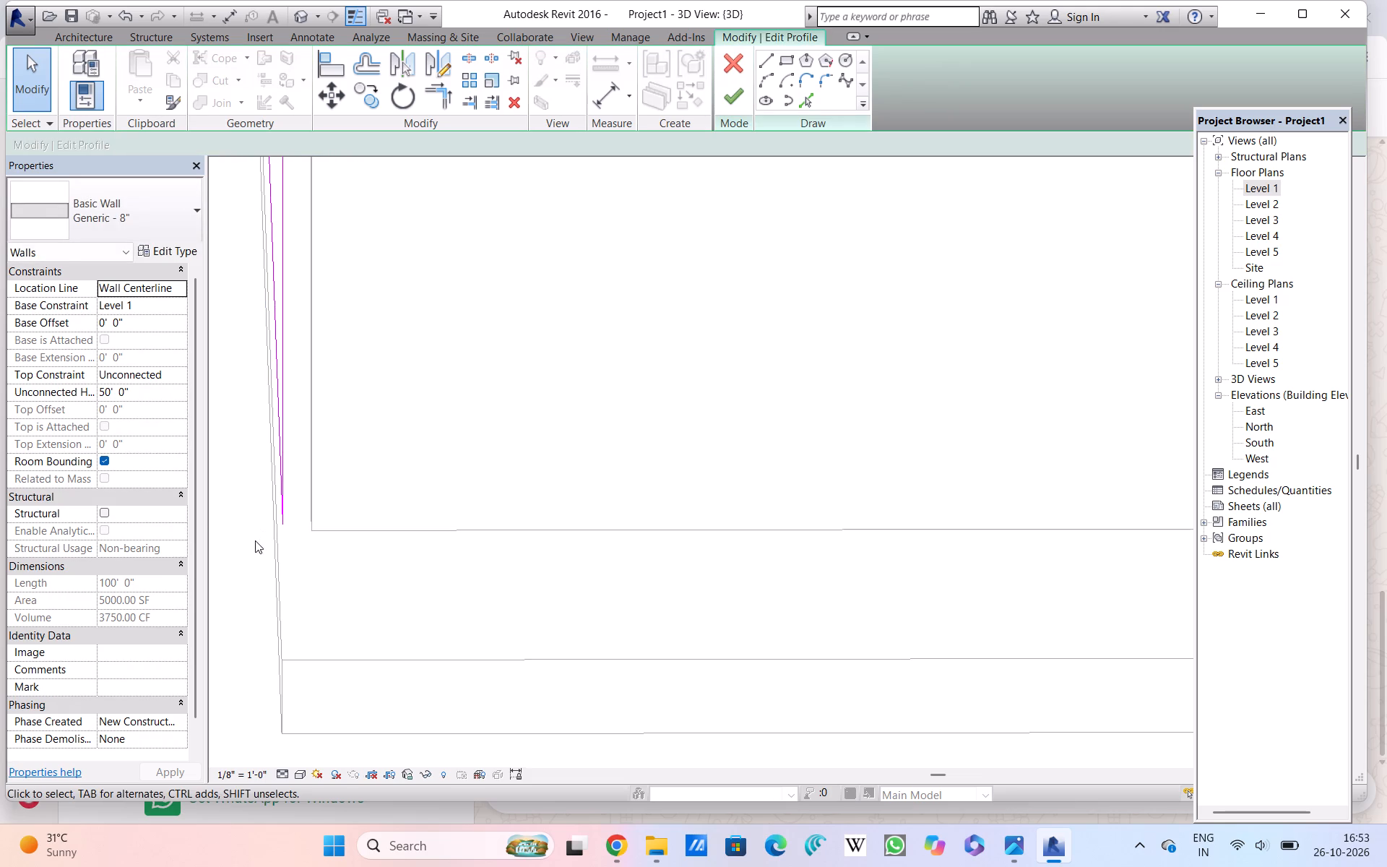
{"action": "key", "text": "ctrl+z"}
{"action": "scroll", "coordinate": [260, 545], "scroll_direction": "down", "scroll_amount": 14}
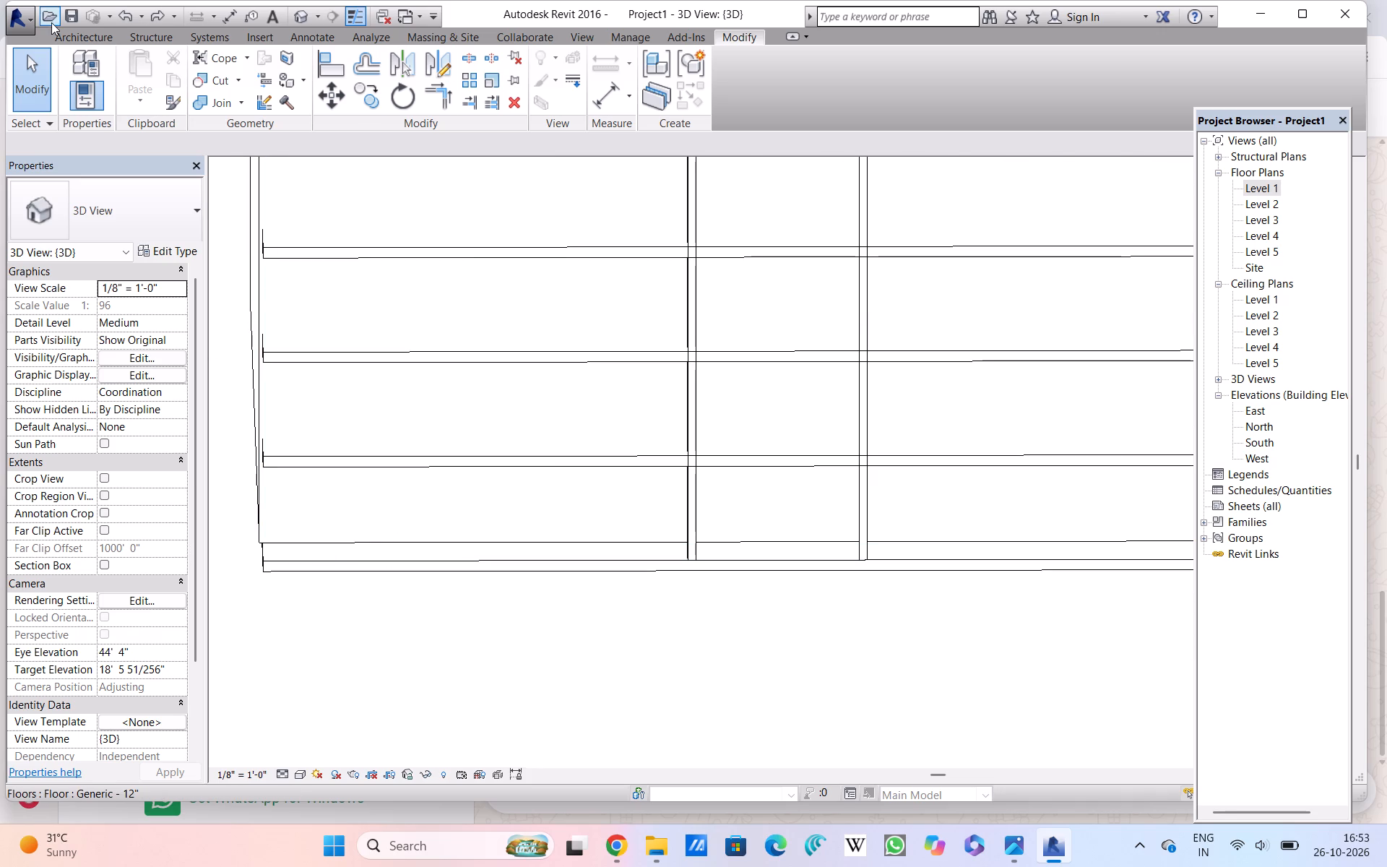
Start loading a door family, clear the notification card, and open the Doors folder in the US Imperial library.
{"action": "left_click", "coordinate": [71, 33]}
{"action": "left_click", "coordinate": [105, 62]}
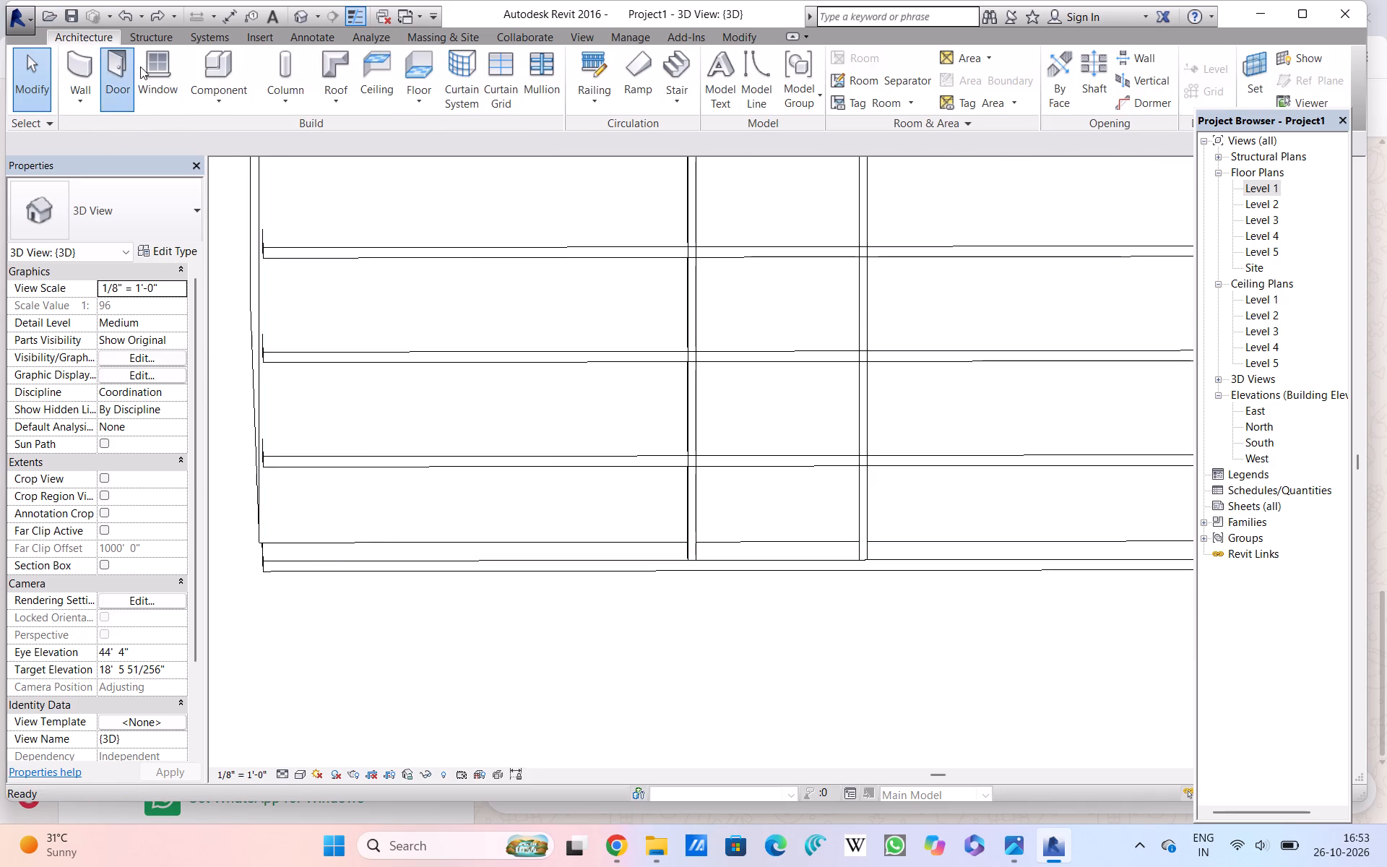
{"action": "left_click", "coordinate": [177, 199]}
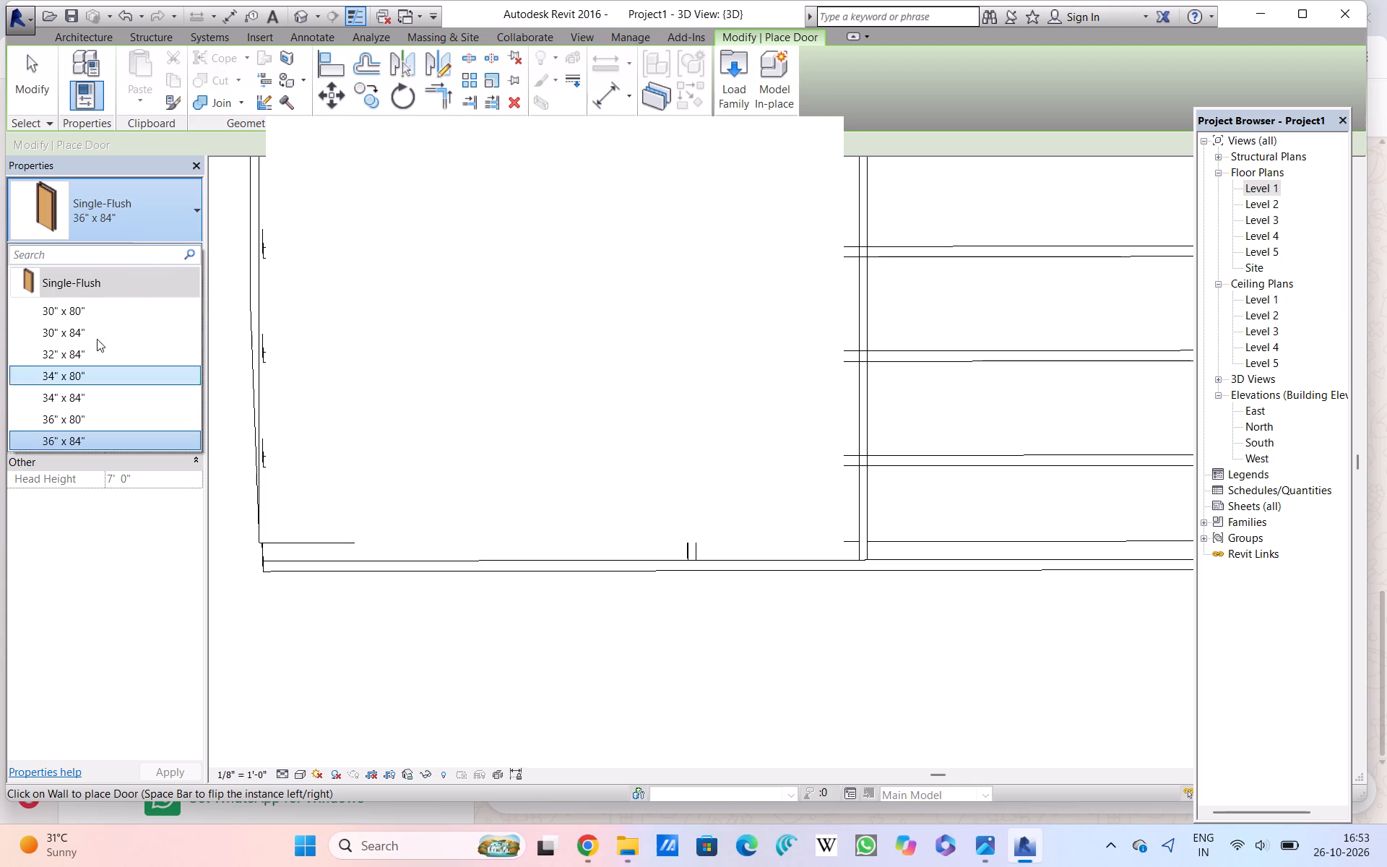
{"action": "left_click", "coordinate": [163, 221]}
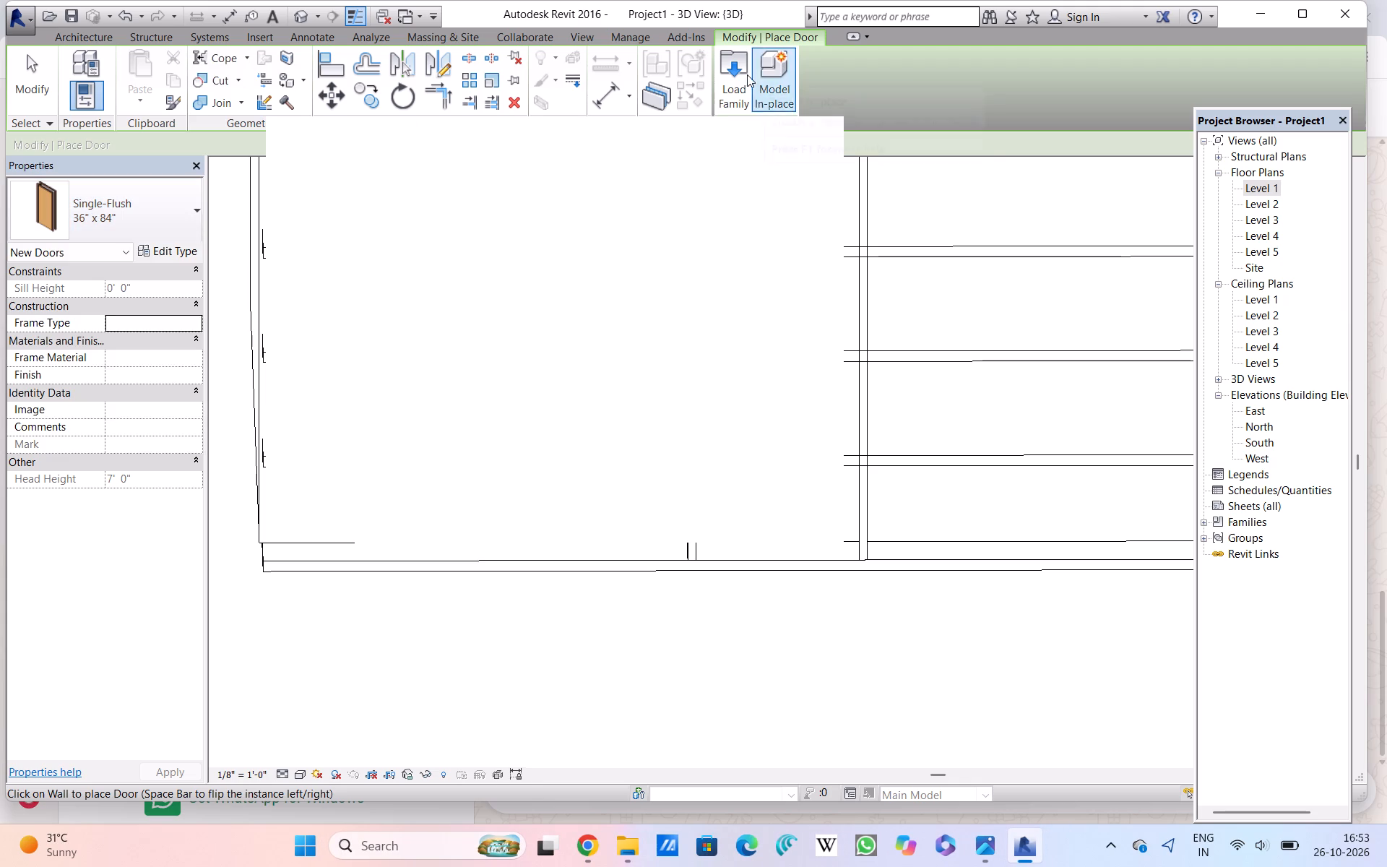
{"action": "left_click", "coordinate": [738, 74]}
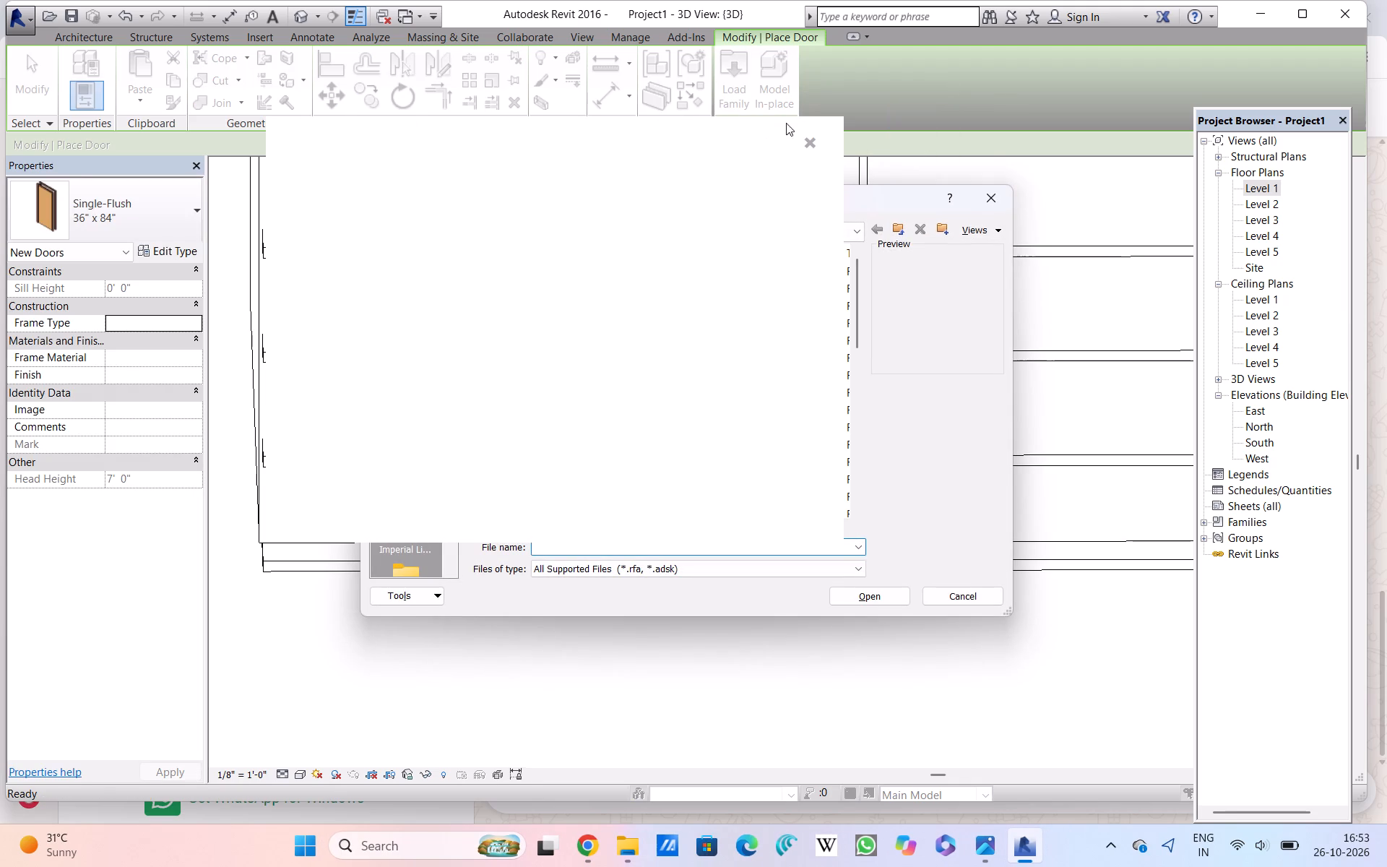
{"action": "left_click", "coordinate": [805, 137]}
{"action": "left_click", "coordinate": [805, 137]}
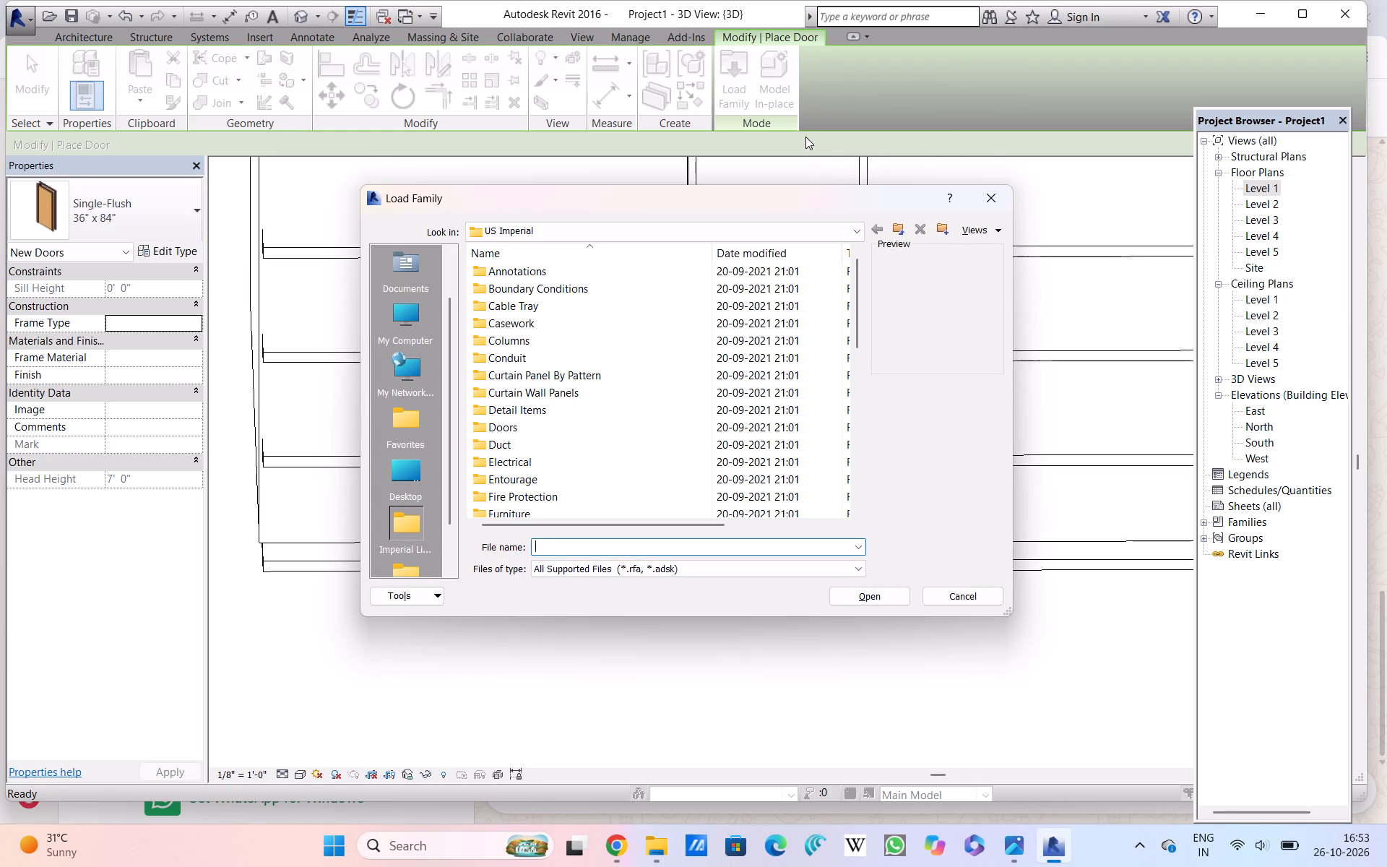
{"action": "left_click", "coordinate": [550, 428]}
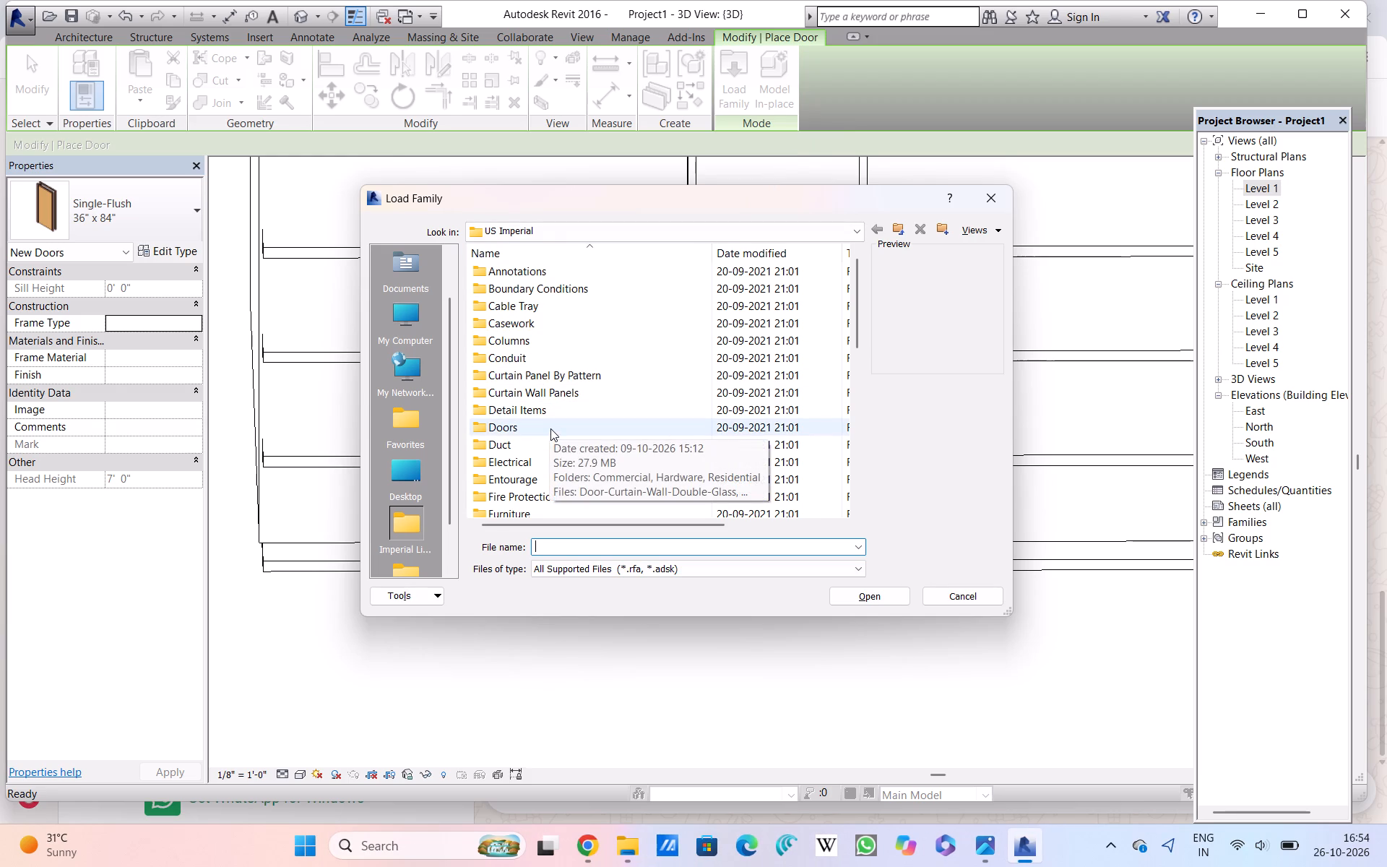
{"action": "left_click", "coordinate": [887, 587]}
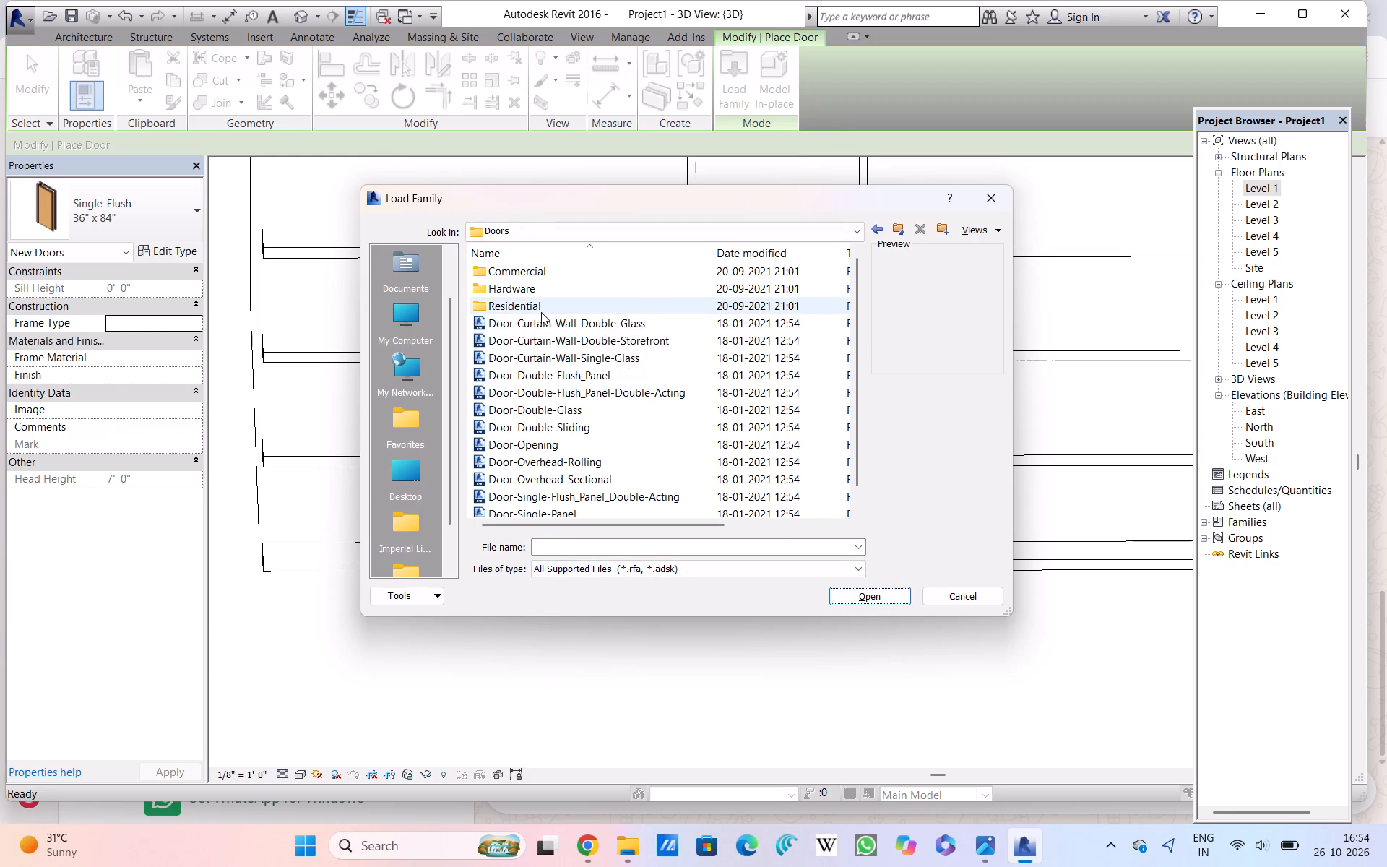
Compare the curtain-wall and double door families, and load Door-Double-Flush_Panel with its 72" x 84" type.
{"action": "left_click", "coordinate": [541, 322]}
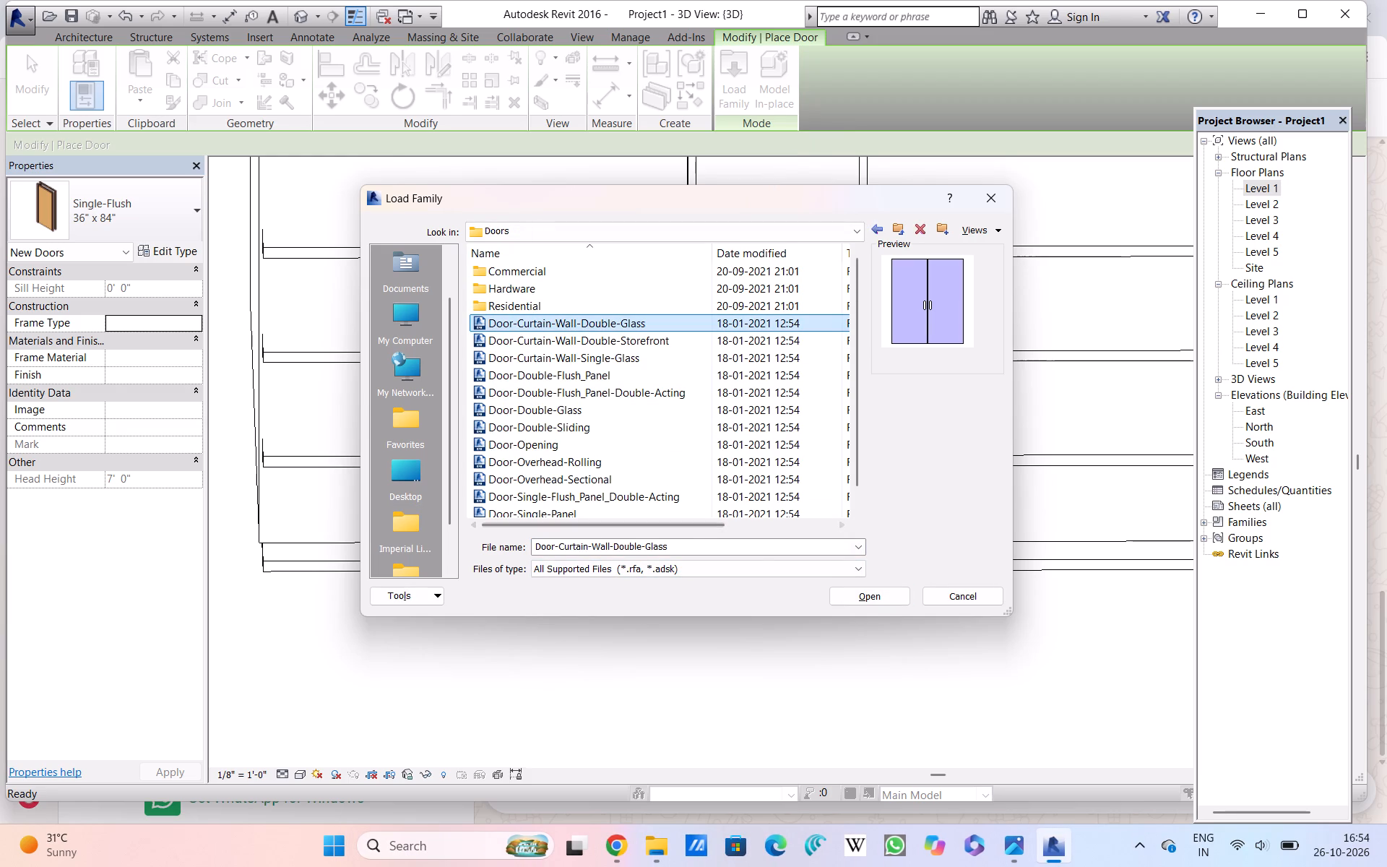
{"action": "left_click", "coordinate": [566, 340]}
{"action": "left_click", "coordinate": [566, 351]}
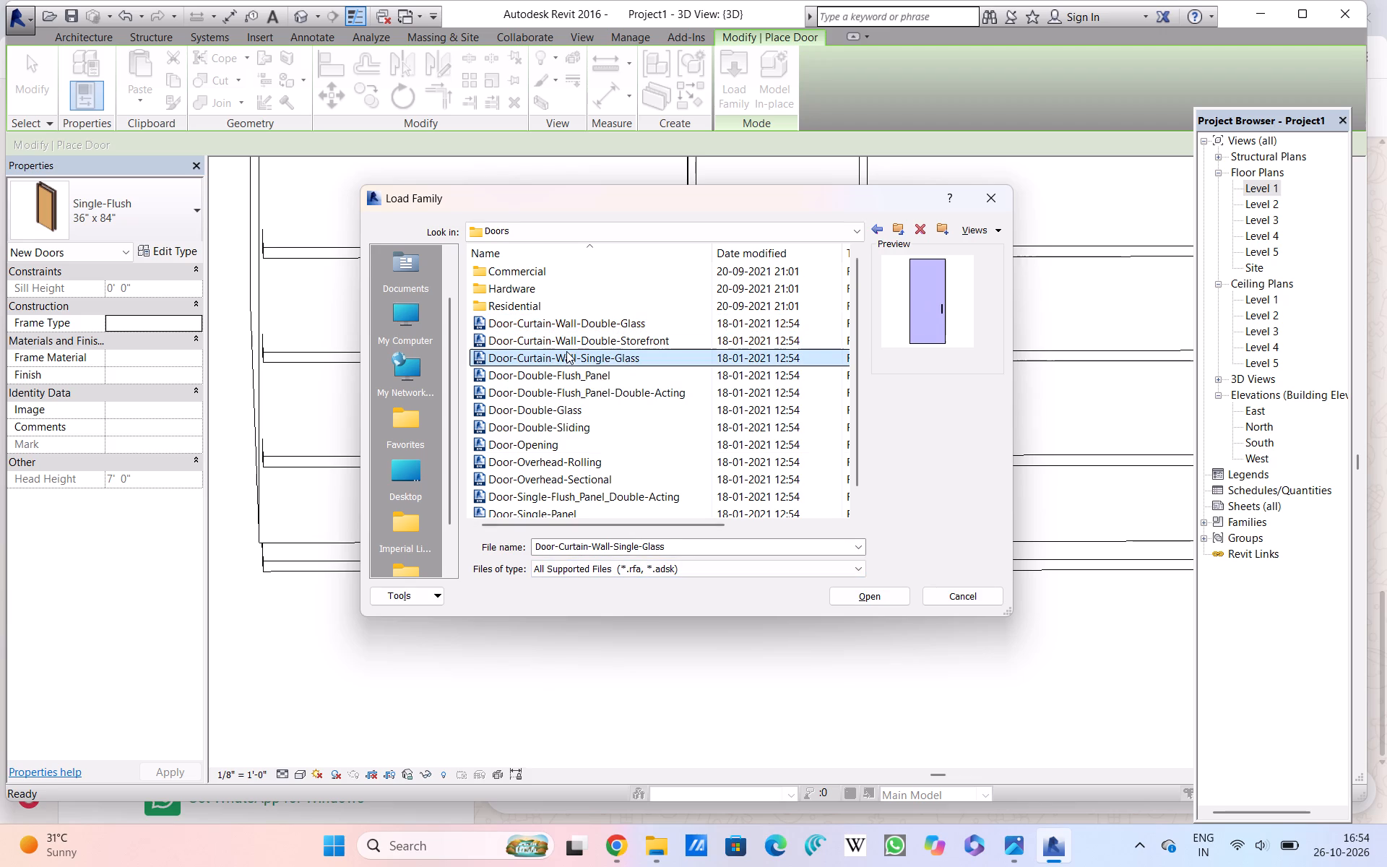
{"action": "left_click", "coordinate": [564, 362]}
{"action": "left_click", "coordinate": [560, 374]}
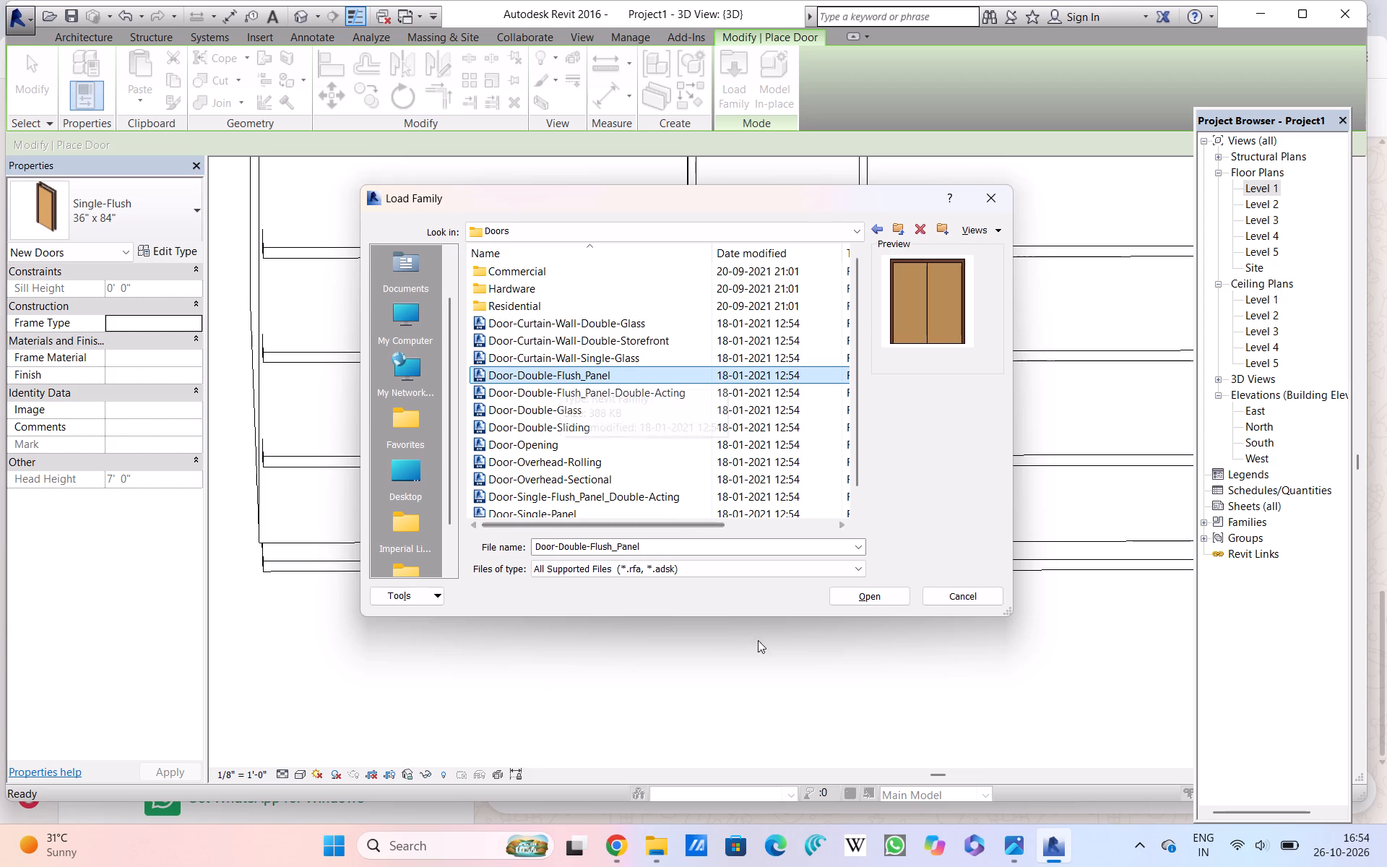
{"action": "left_click", "coordinate": [853, 594]}
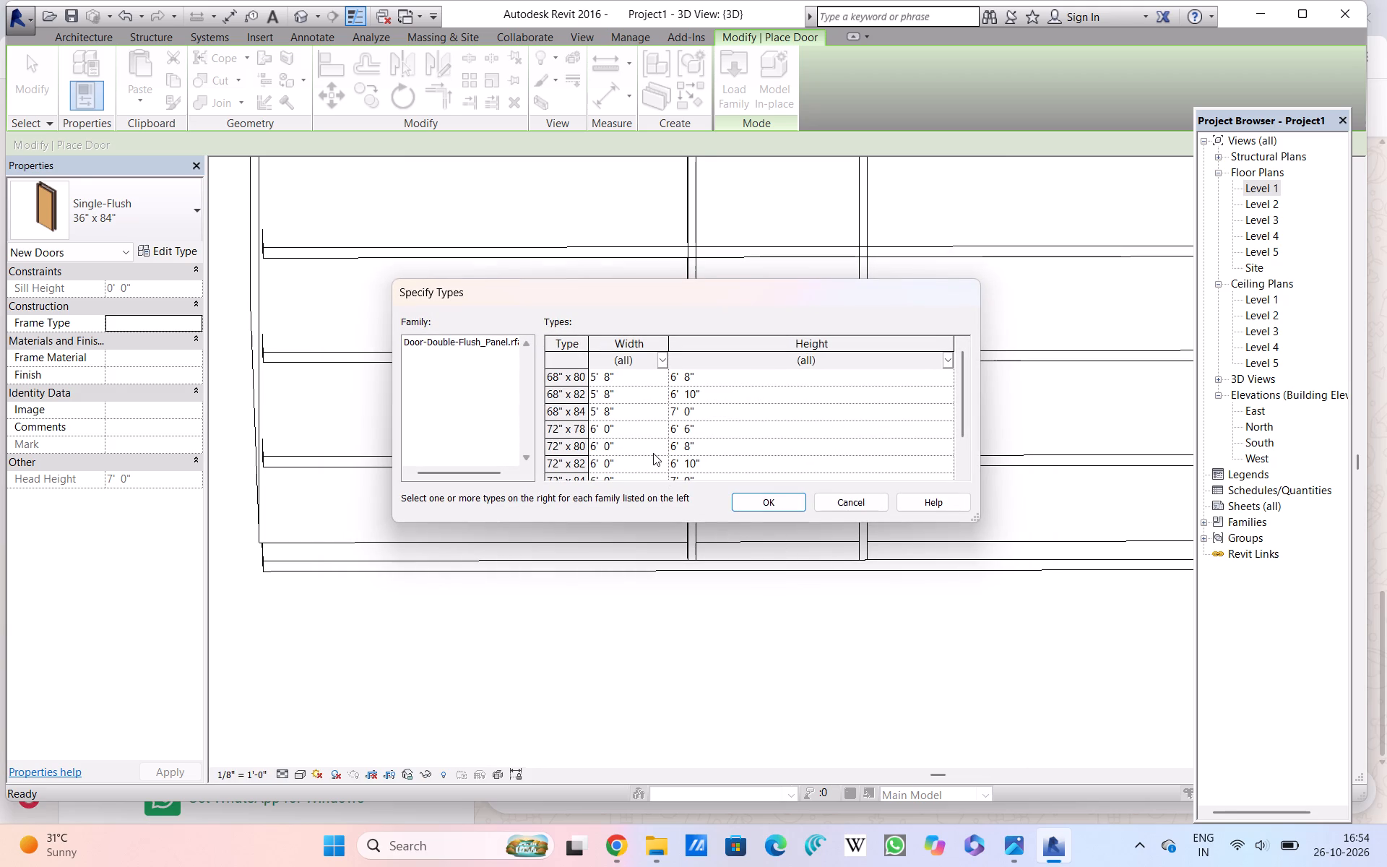
{"action": "scroll", "coordinate": [656, 452], "scroll_direction": "down", "scroll_amount": 1}
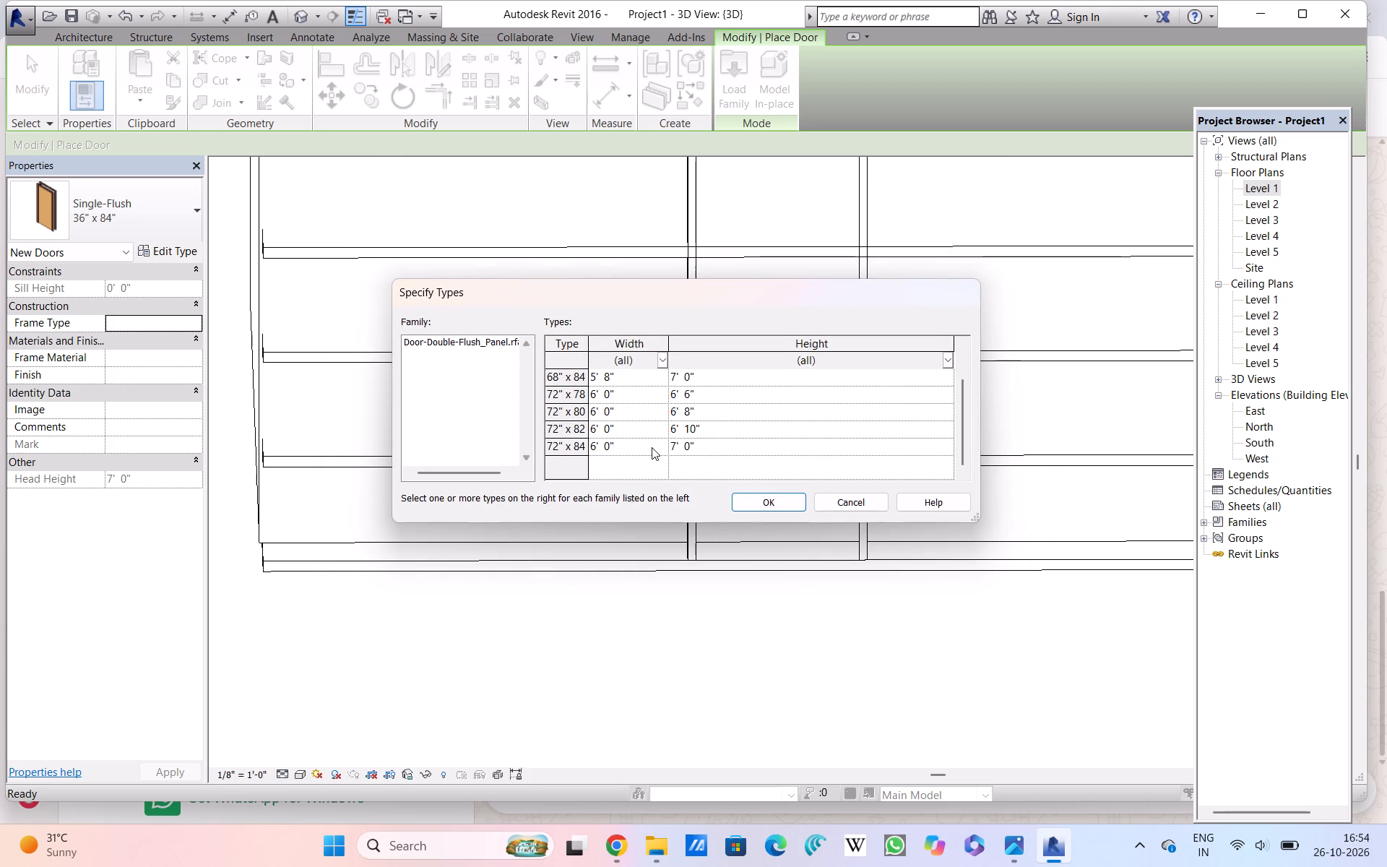
{"action": "scroll", "coordinate": [639, 433], "scroll_direction": "up", "scroll_amount": 1}
{"action": "scroll", "coordinate": [639, 433], "scroll_direction": "down", "scroll_amount": 1}
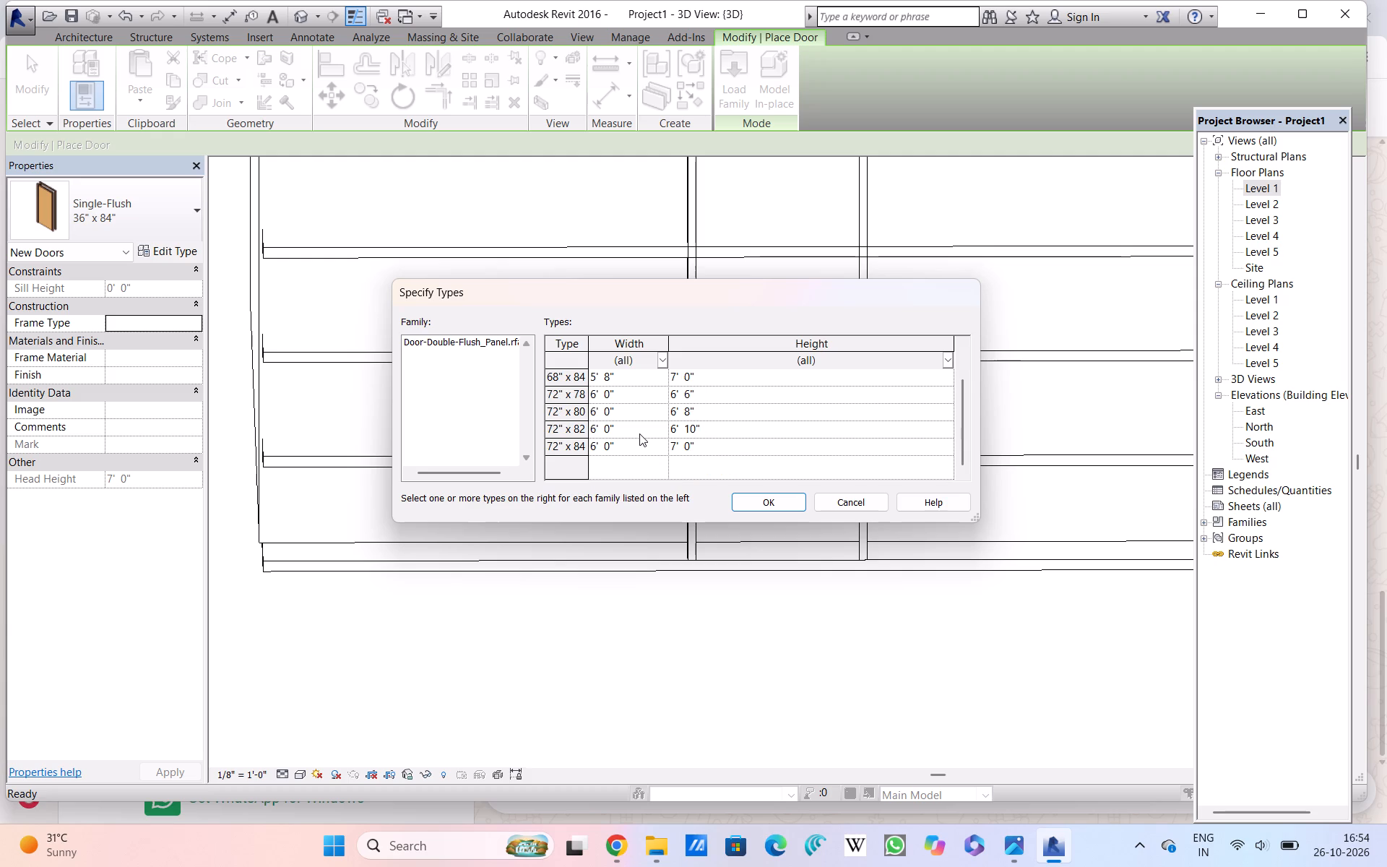
{"action": "left_click", "coordinate": [639, 449]}
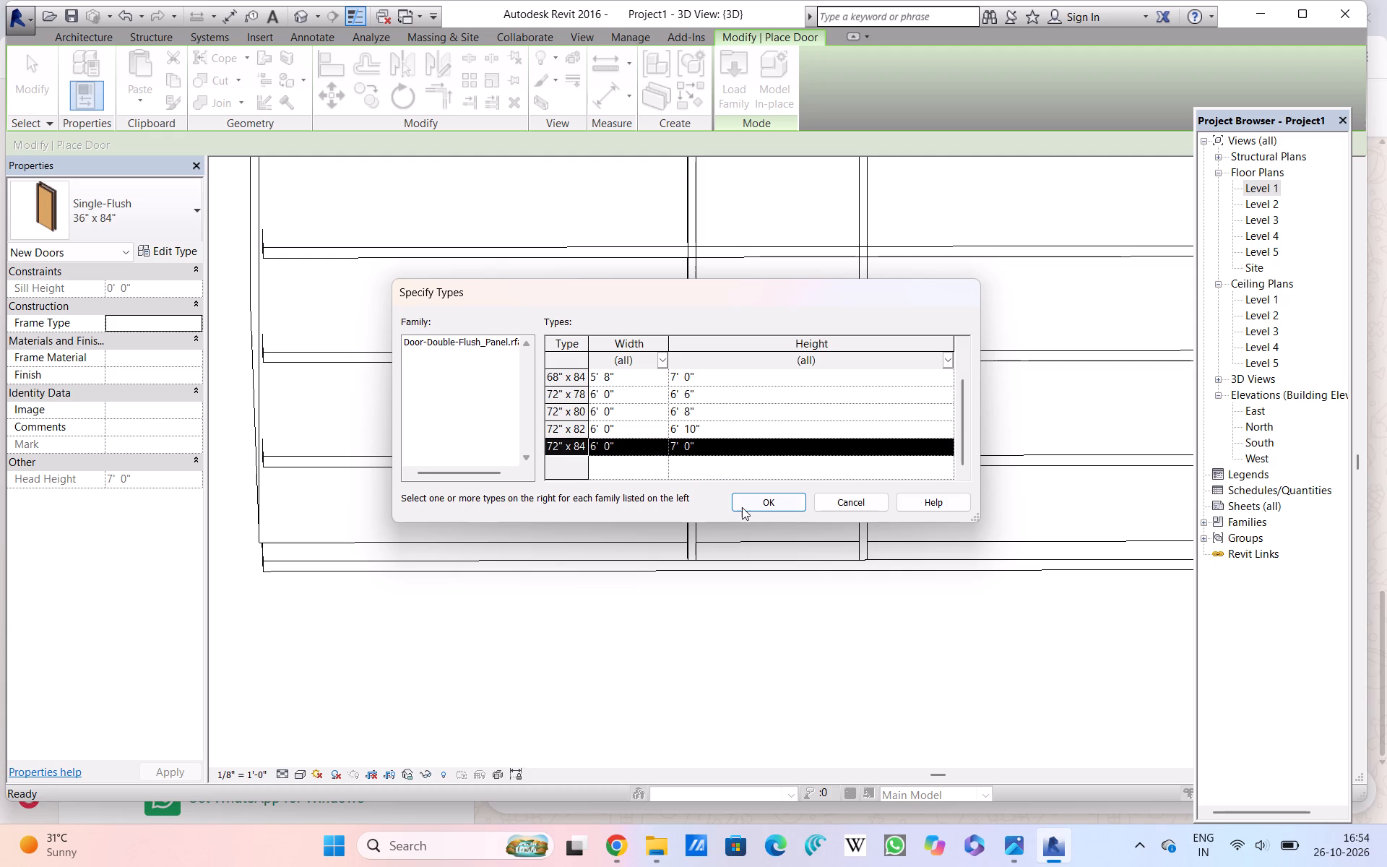
{"action": "left_click", "coordinate": [742, 507]}
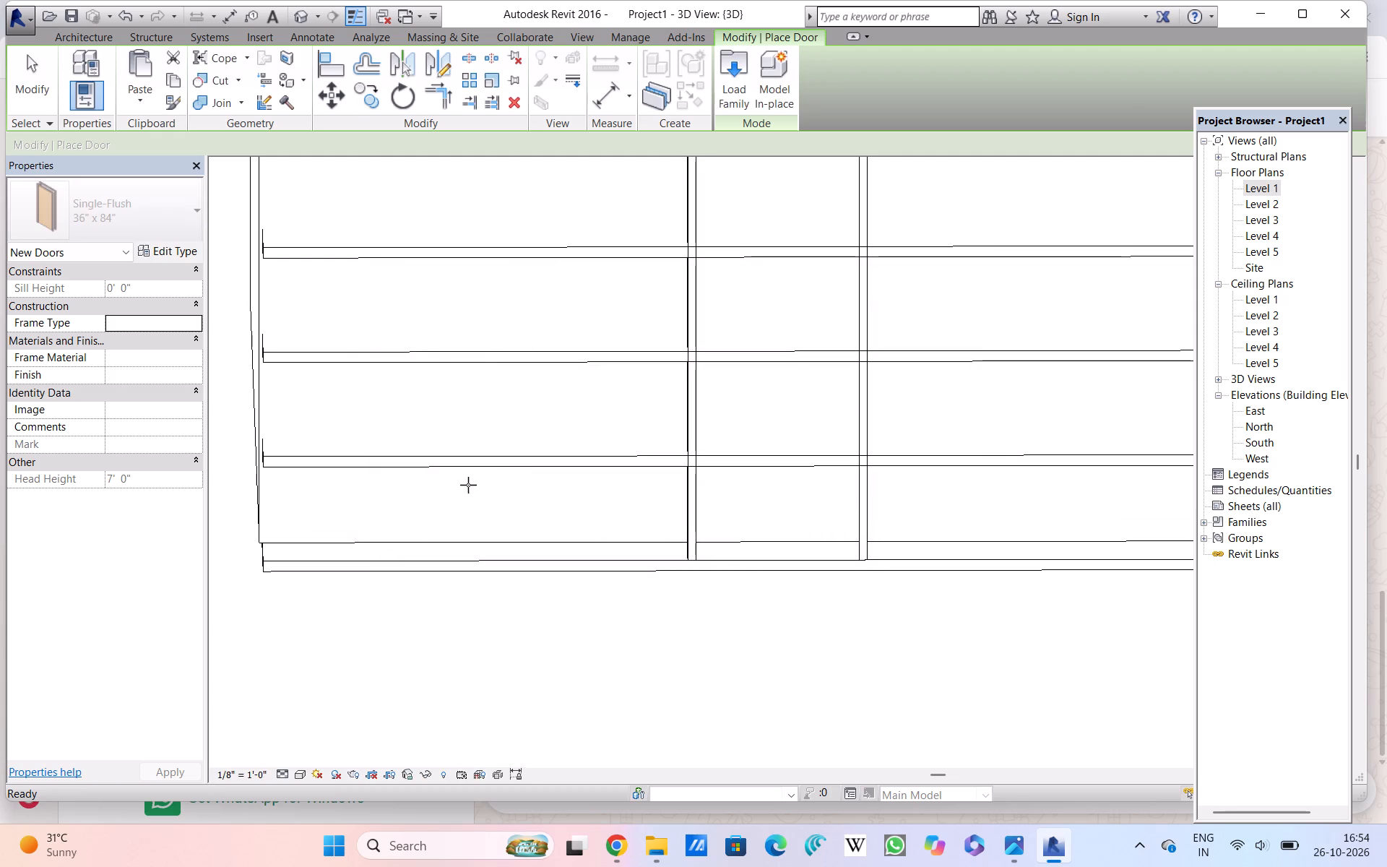
Place a 72" x 84" double flush door on the west wall's ground storey, about 12' 6" from its north end.
{"action": "left_click", "coordinate": [396, 485]}
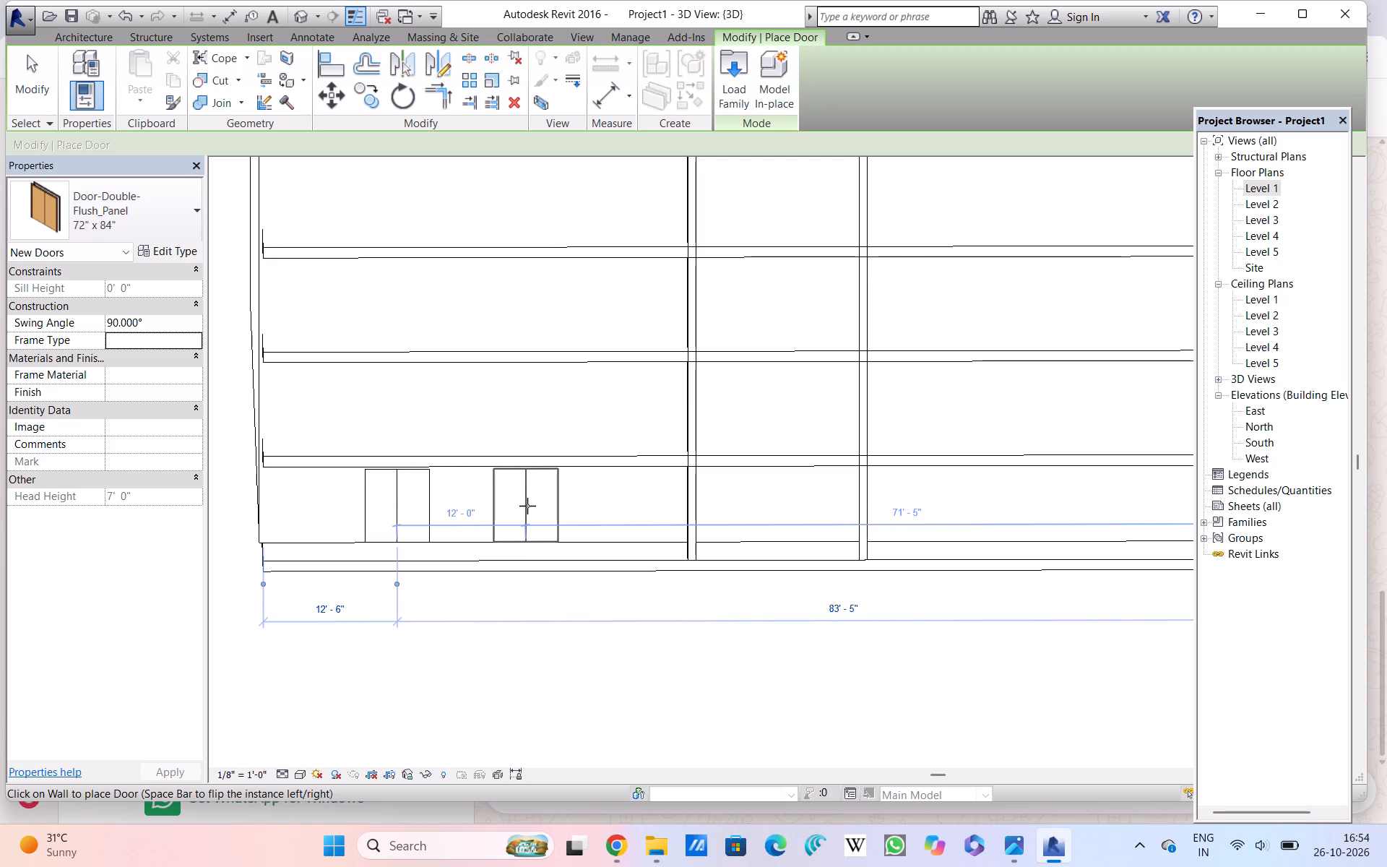
{"action": "key", "text": "Escape"}
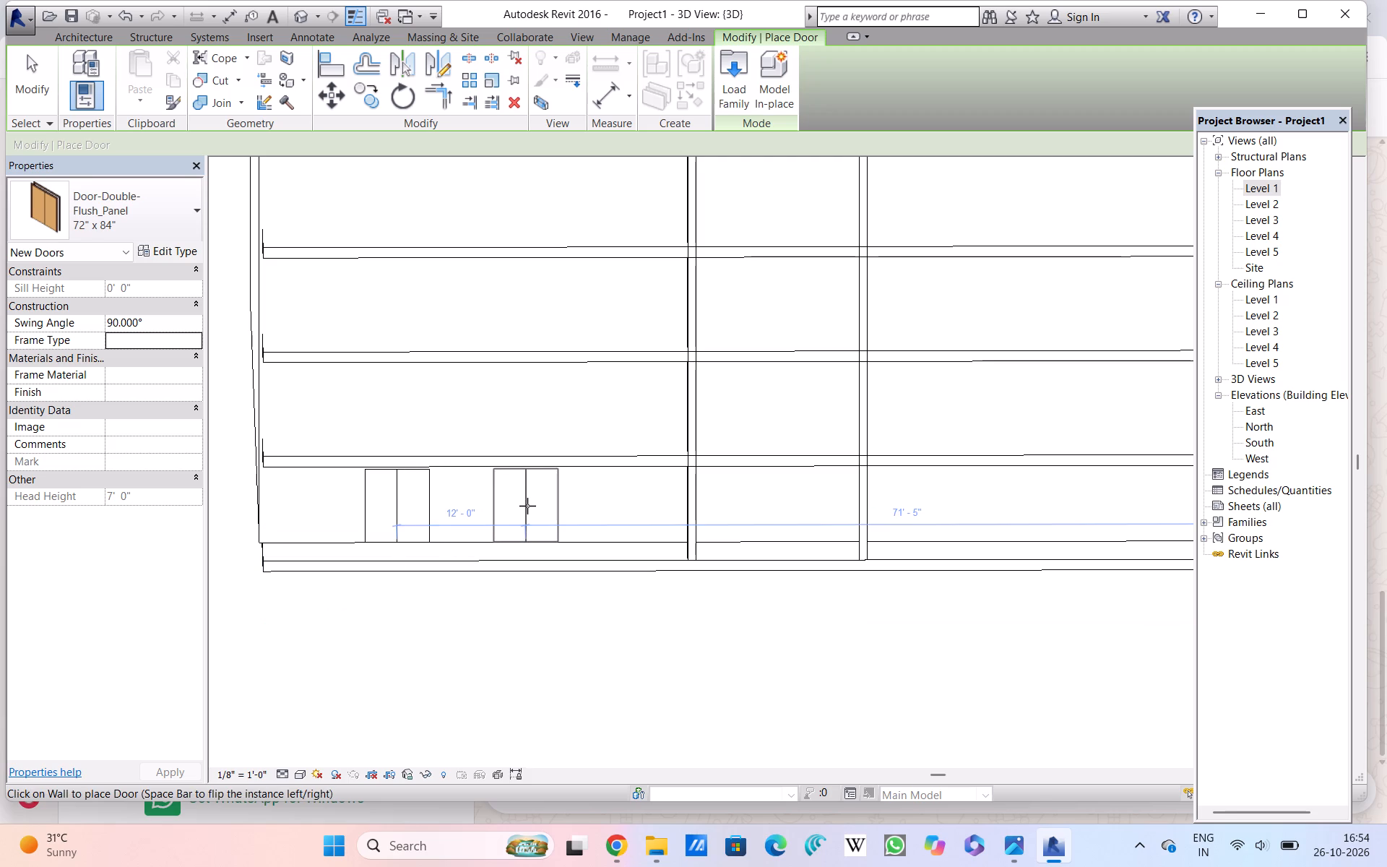
{"action": "key", "text": "Escape"}
{"action": "key", "text": "Escape"}
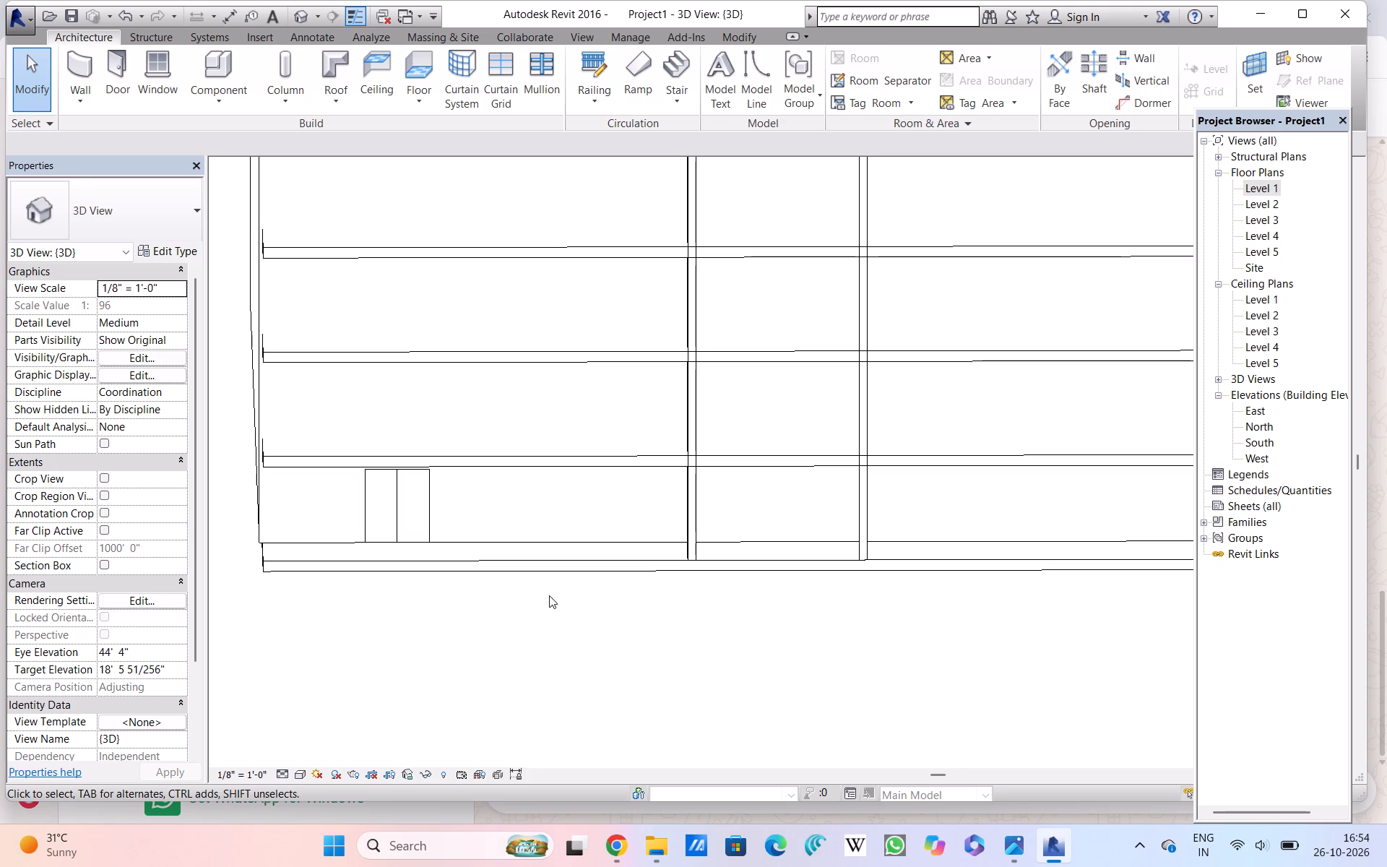
Start window placement with the Fixed 36" x 48" type, keeping the whole west facade in view.
{"action": "scroll", "coordinate": [655, 599], "scroll_direction": "down", "scroll_amount": 4}
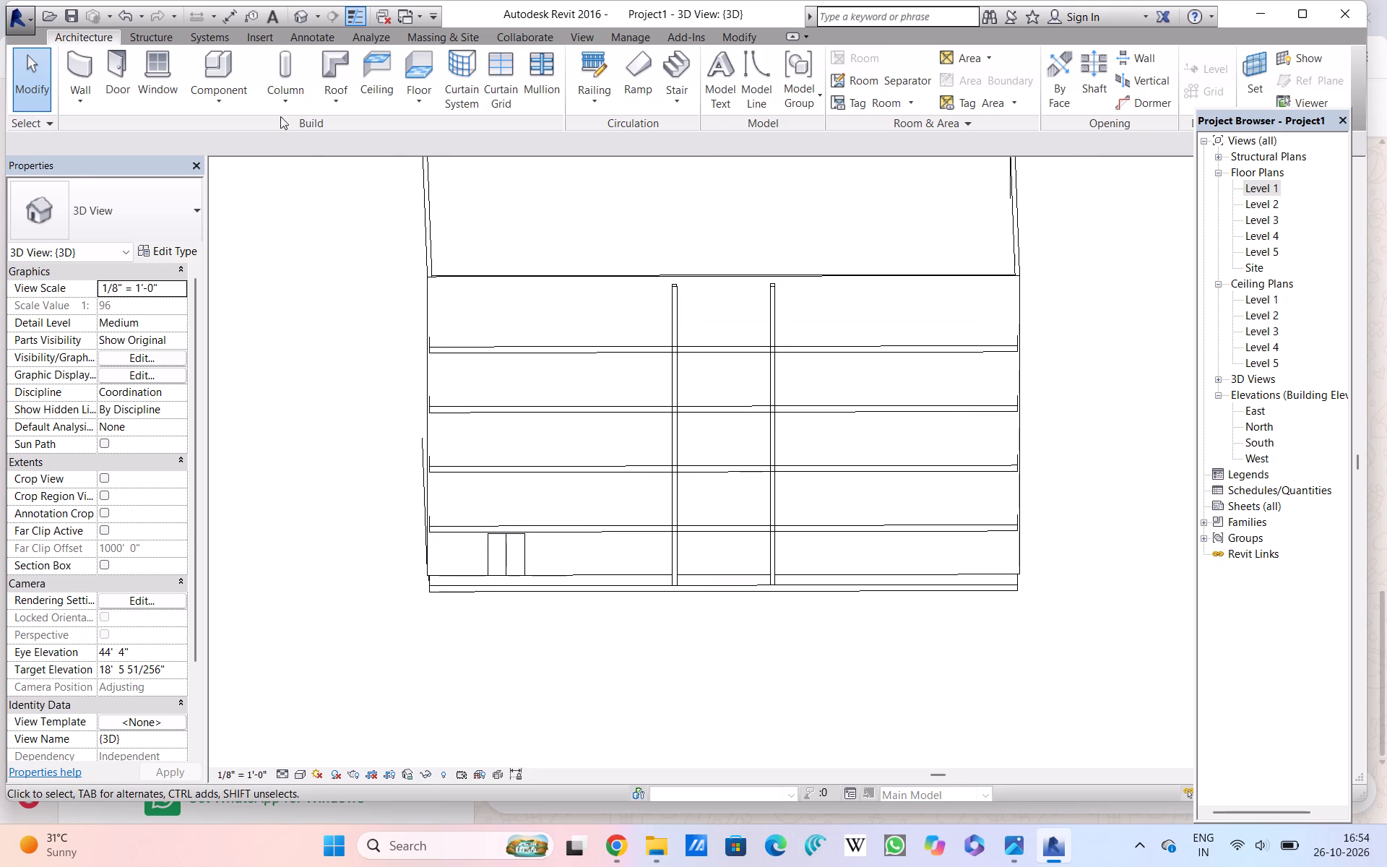
{"action": "left_click", "coordinate": [163, 67]}
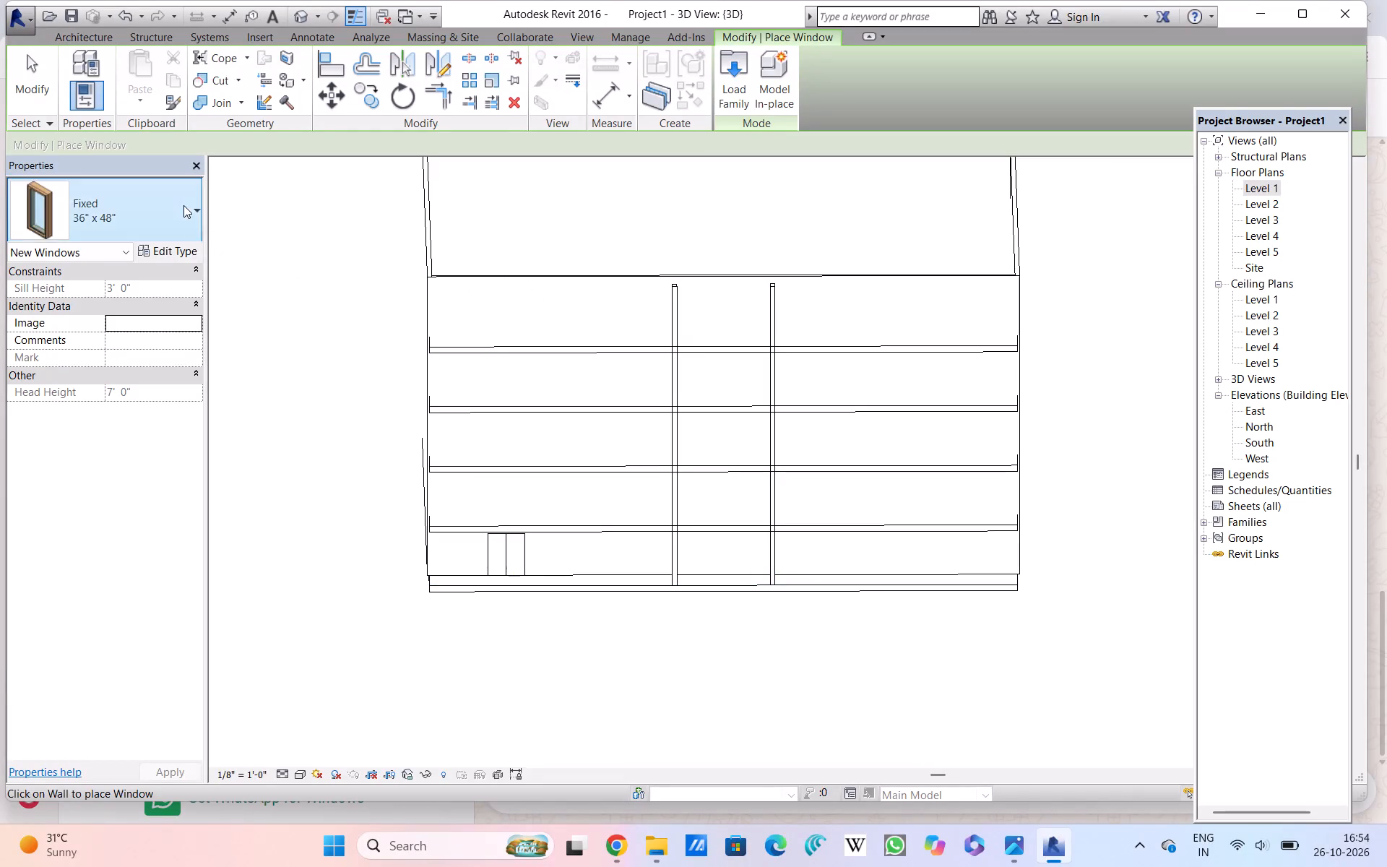
{"action": "left_click", "coordinate": [183, 205]}
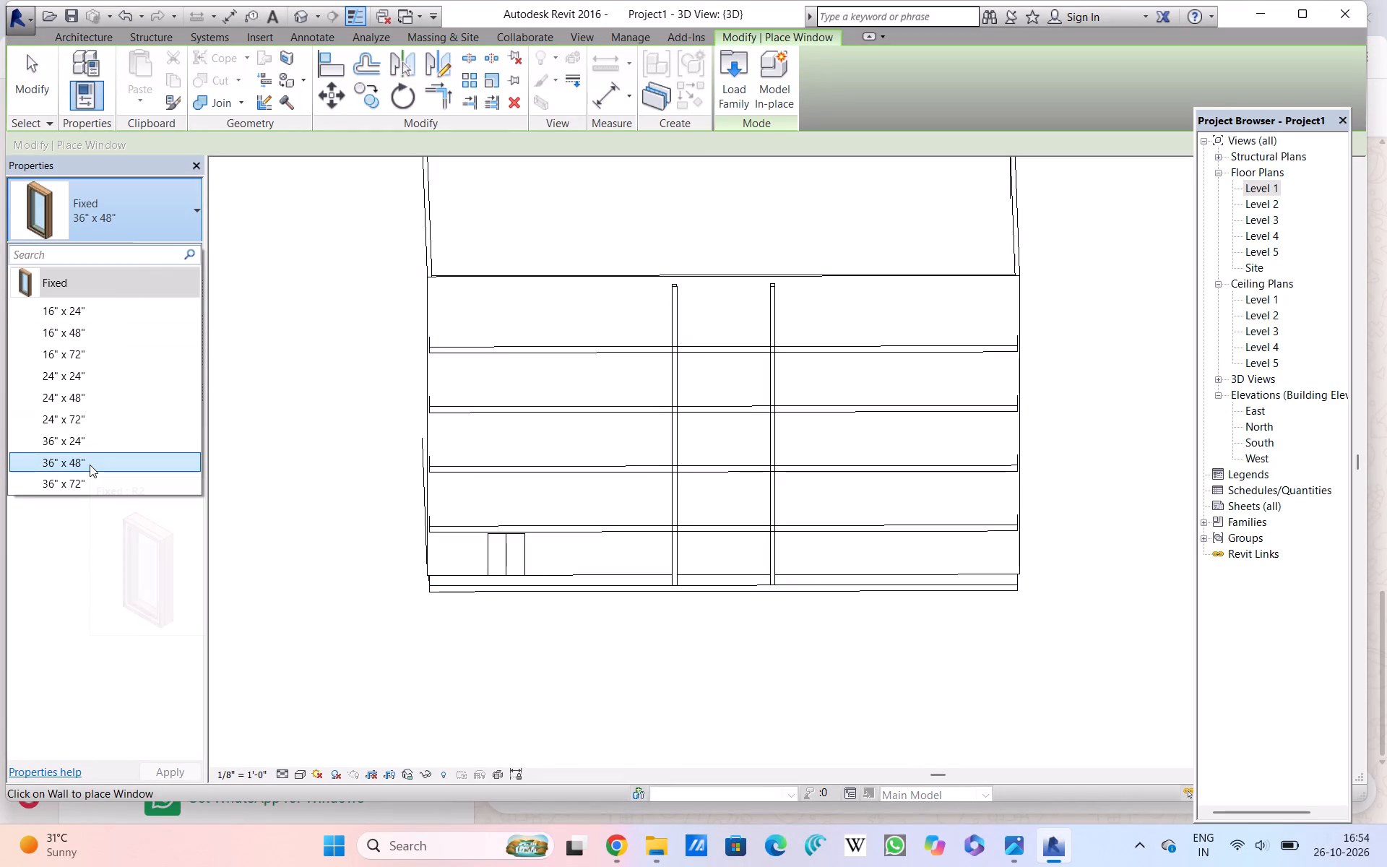
{"action": "left_click", "coordinate": [88, 465]}
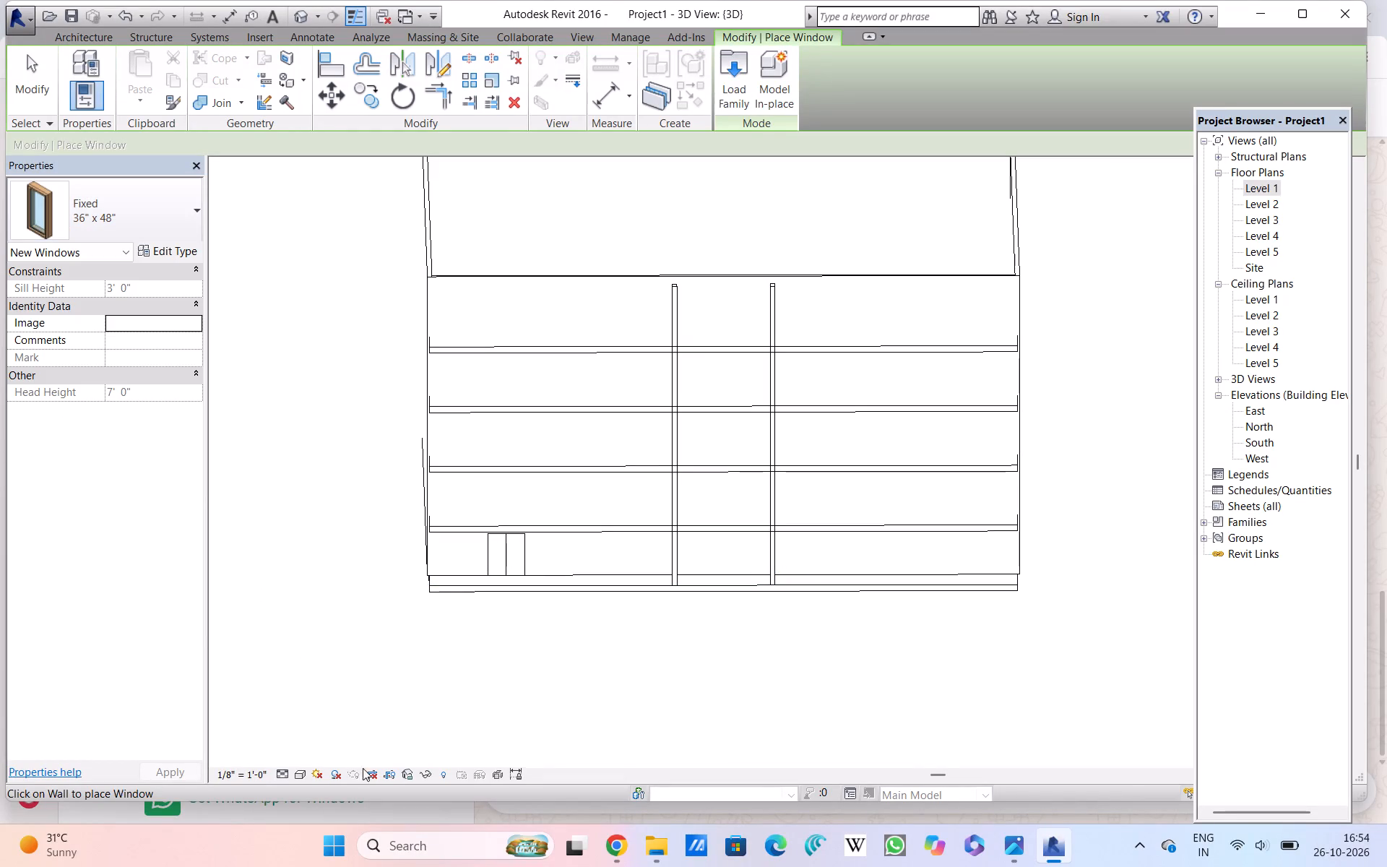
Set the 3D view's visual style to Realistic.
{"action": "left_click", "coordinate": [298, 772]}
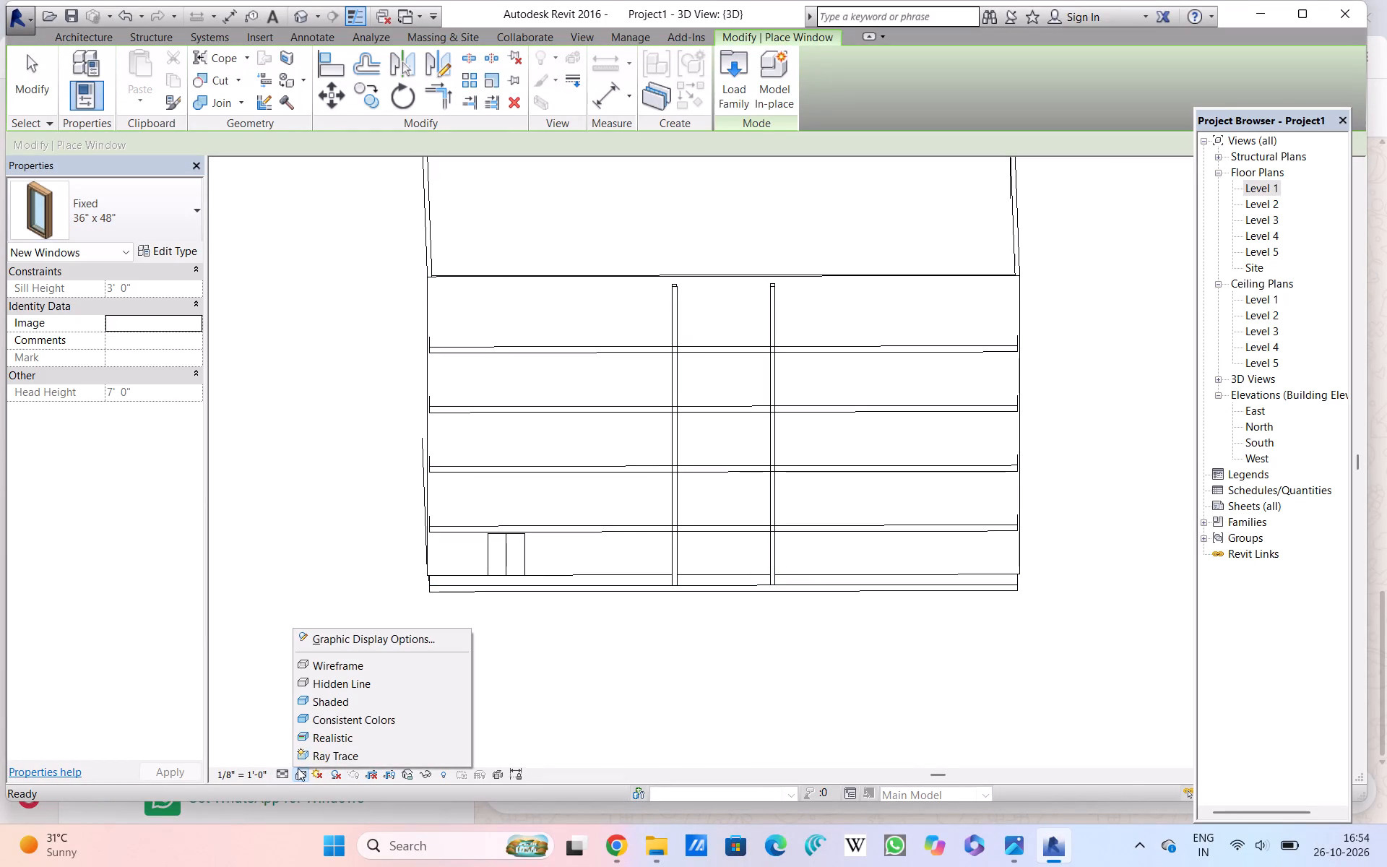
{"action": "left_click", "coordinate": [309, 740]}
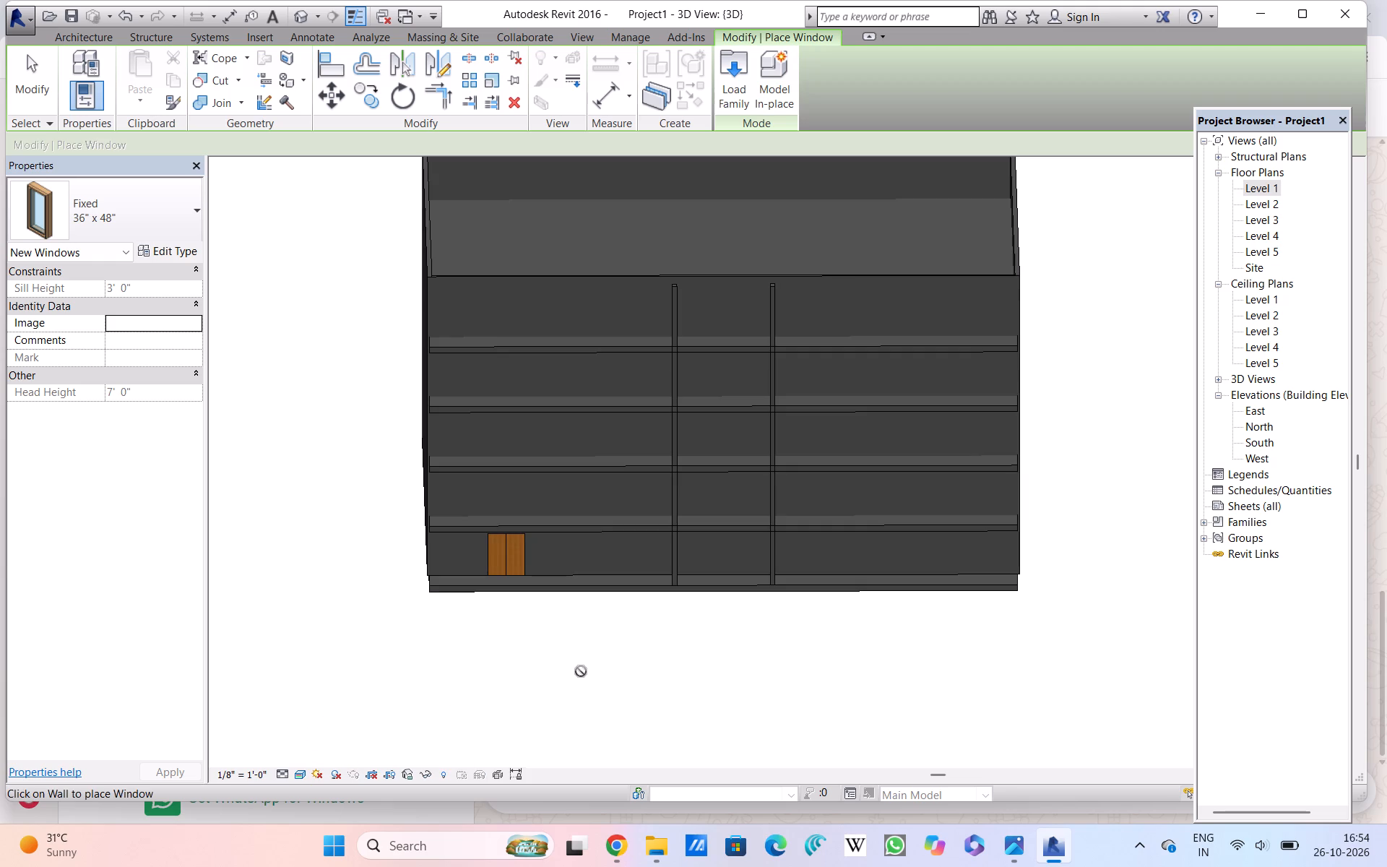
Reselect the Fixed 36" x 48" window type and close the notification card covering the 3D view.
{"action": "left_click", "coordinate": [136, 204]}
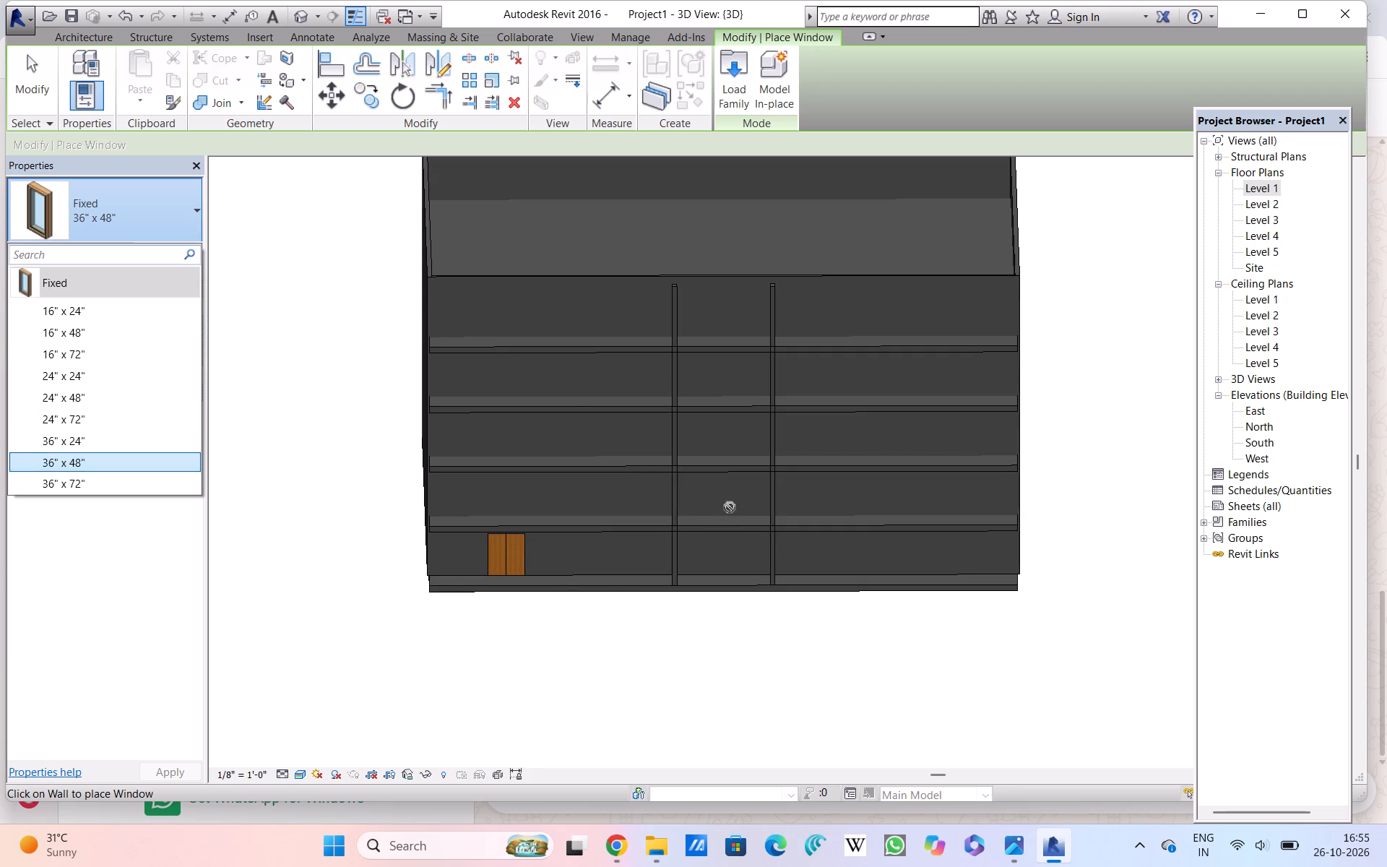
{"action": "left_click", "coordinate": [63, 460]}
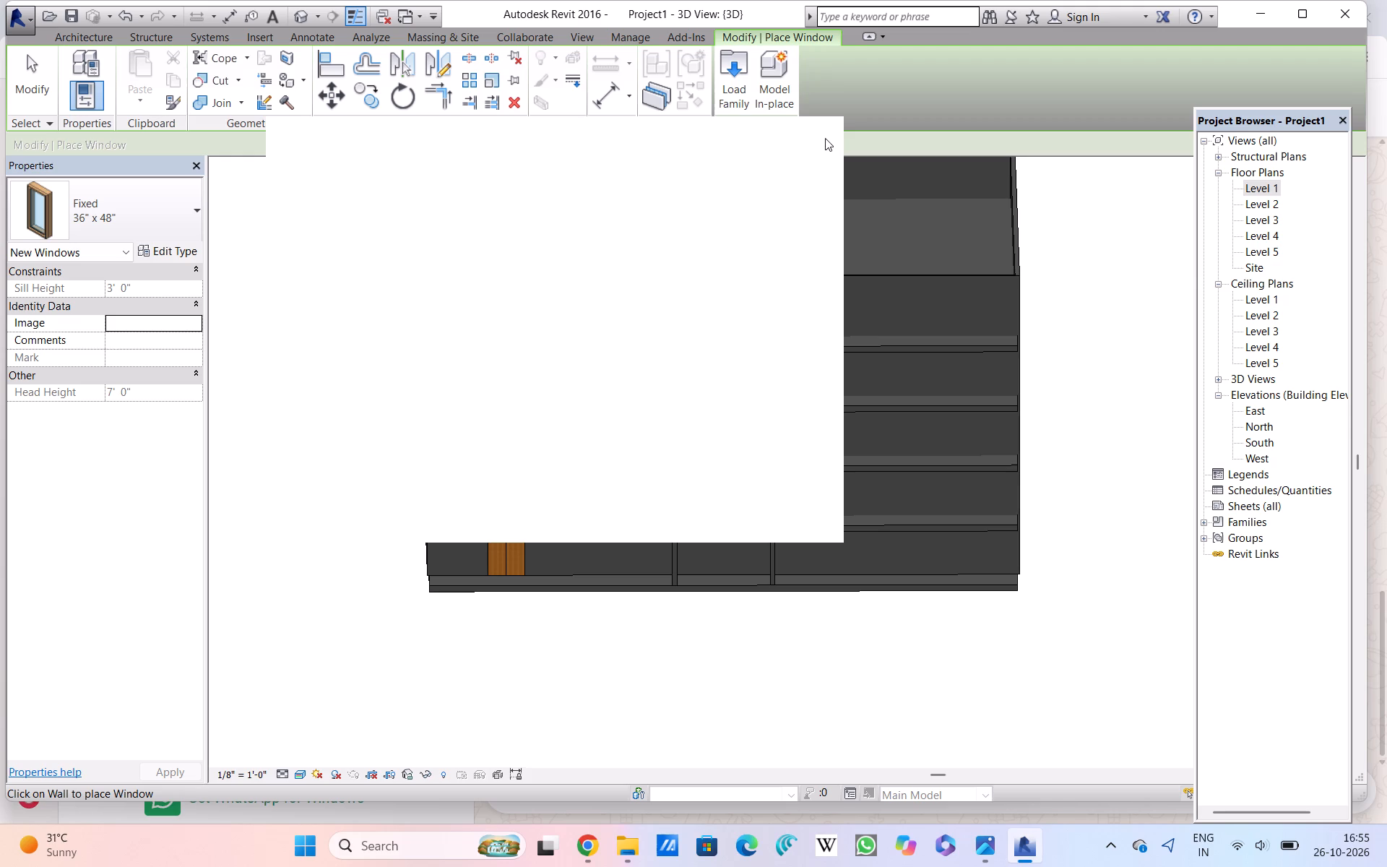
{"action": "left_click", "coordinate": [828, 136]}
{"action": "left_click", "coordinate": [811, 145]}
{"action": "left_click", "coordinate": [809, 149]}
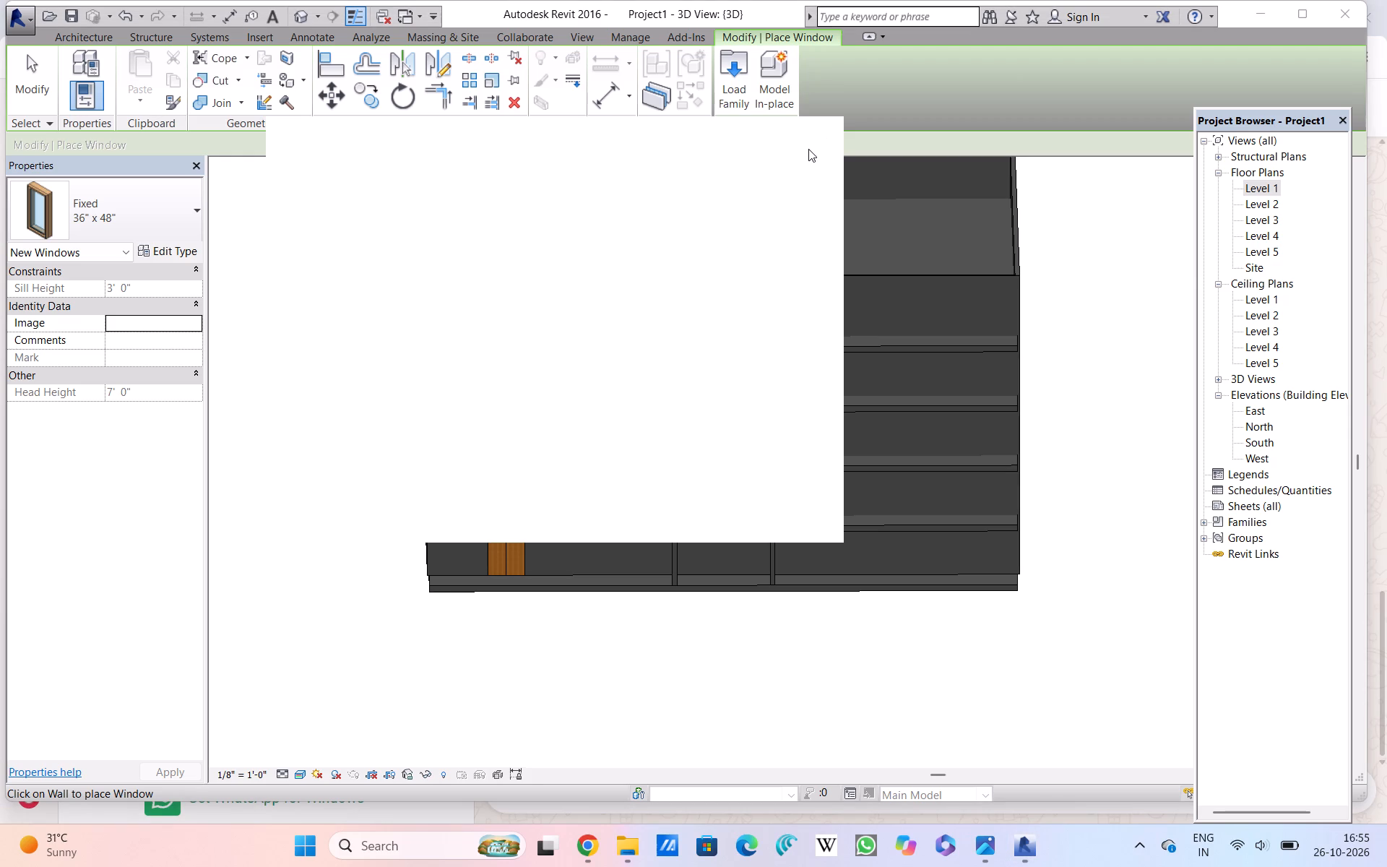
{"action": "double_click", "coordinate": [807, 140]}
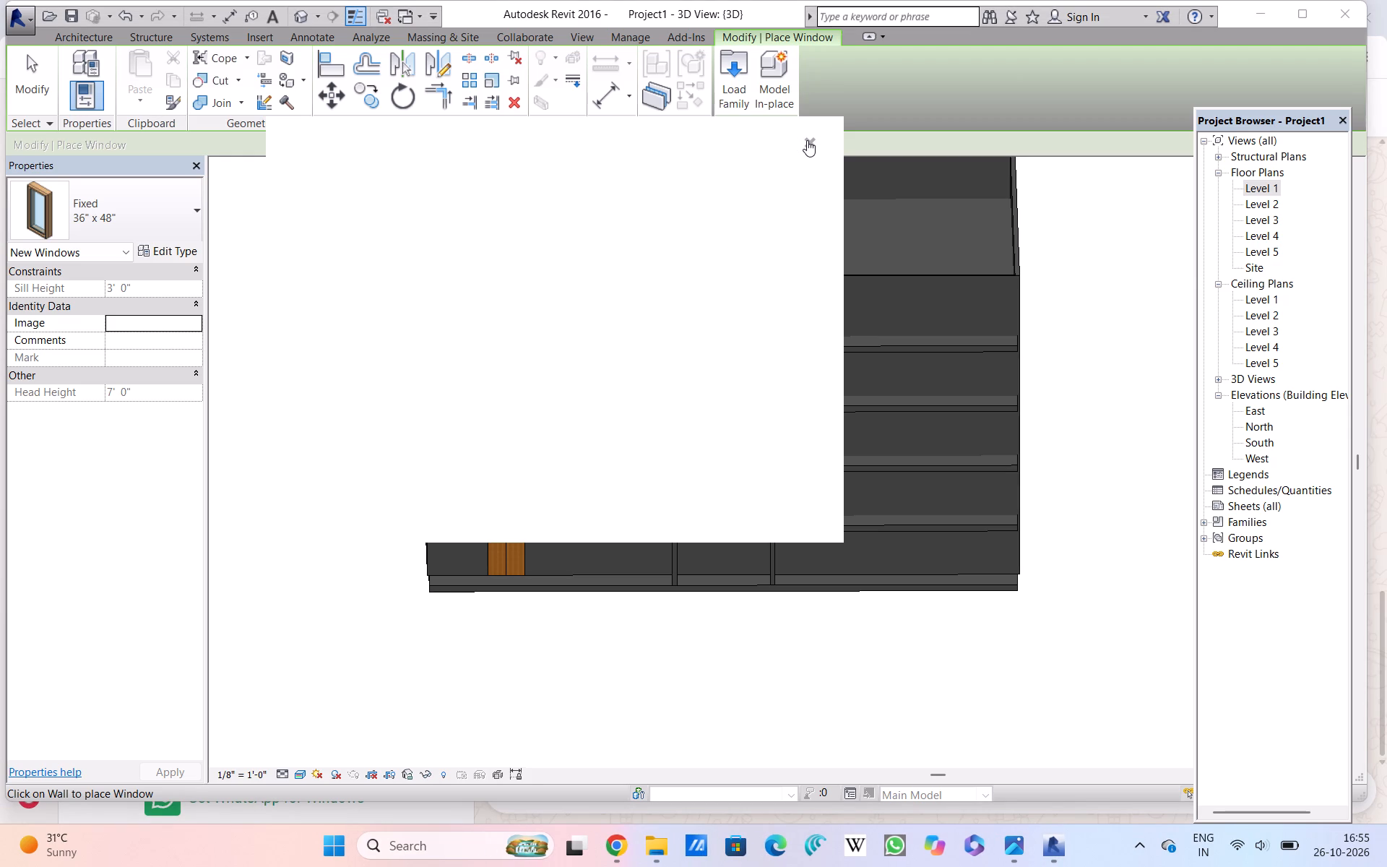
{"action": "left_click", "coordinate": [807, 140]}
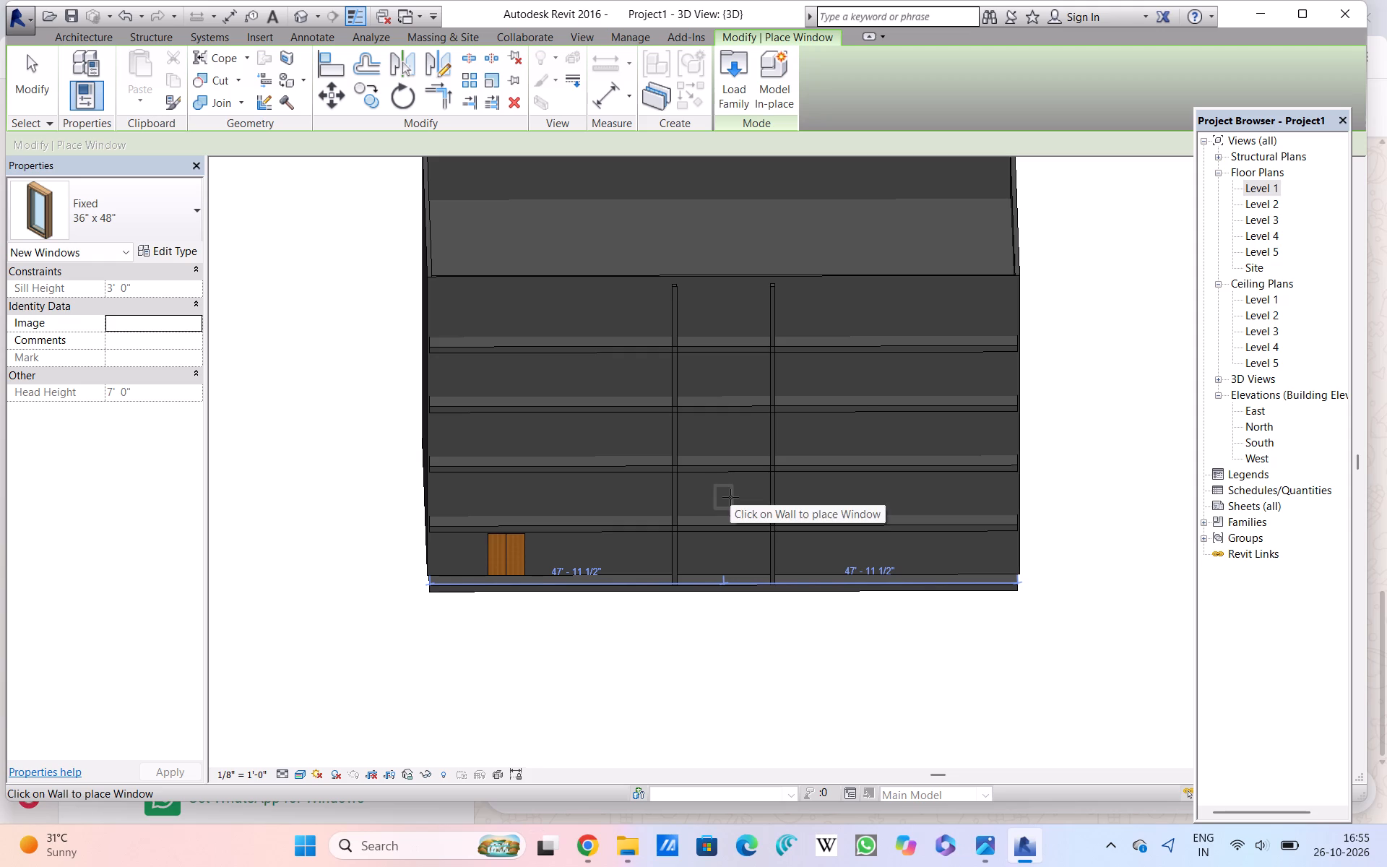
Place four Fixed 36" x 48" windows in a vertical line midway between the two dividing stubs, one per storey above the ground storey.
{"action": "left_click", "coordinate": [730, 497]}
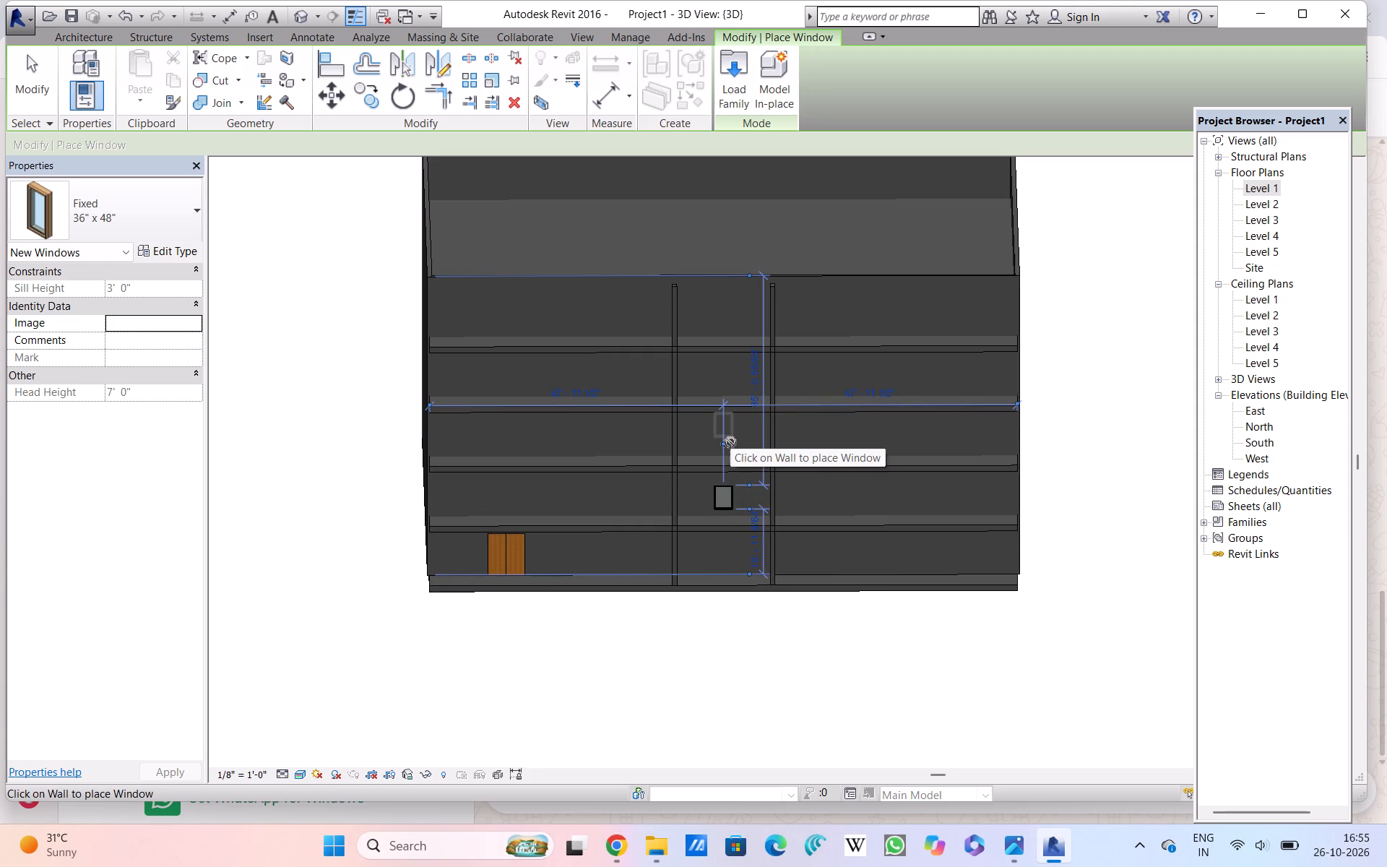
{"action": "scroll", "coordinate": [734, 439], "scroll_direction": "up", "scroll_amount": 5}
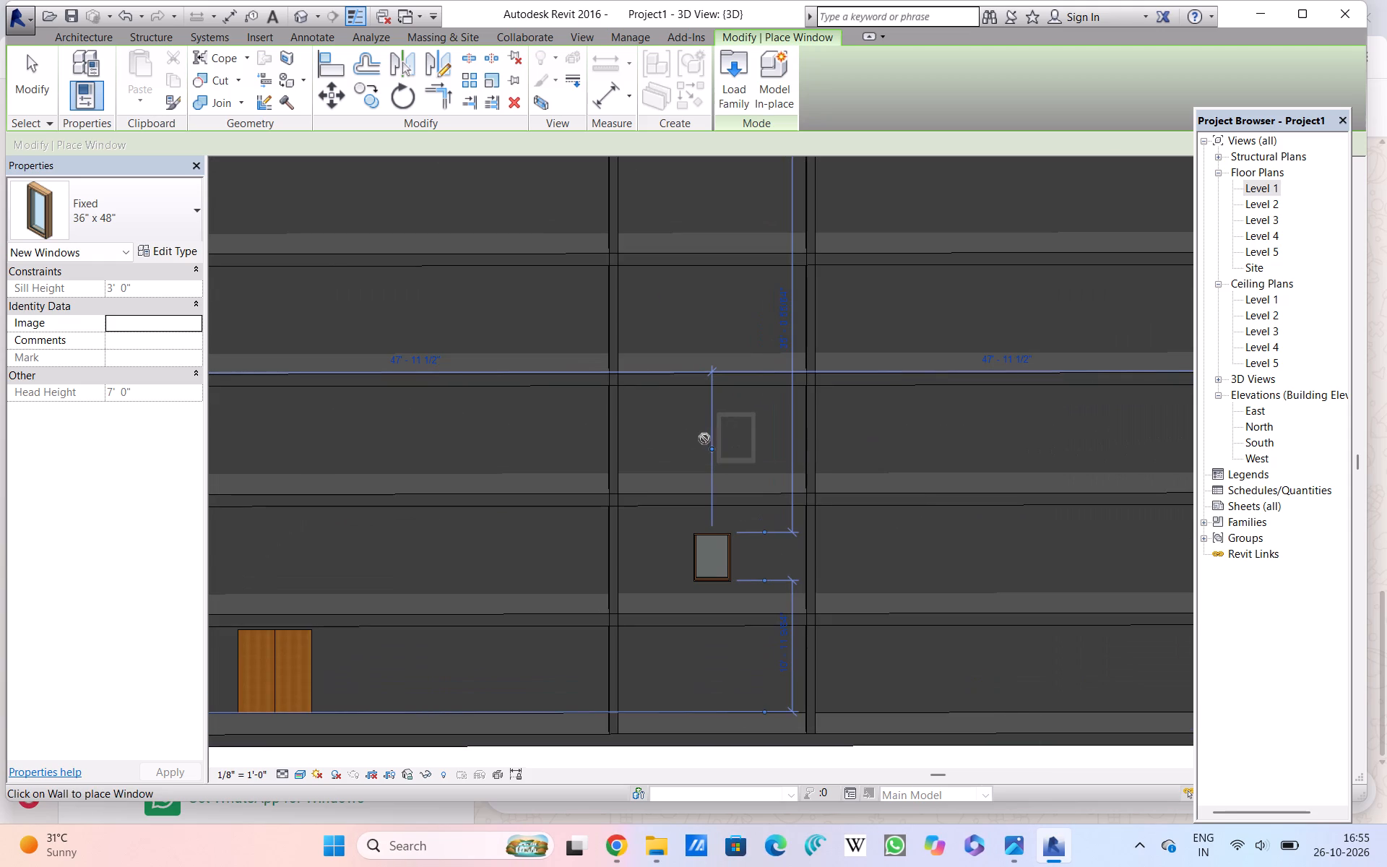
{"action": "left_click", "coordinate": [707, 435]}
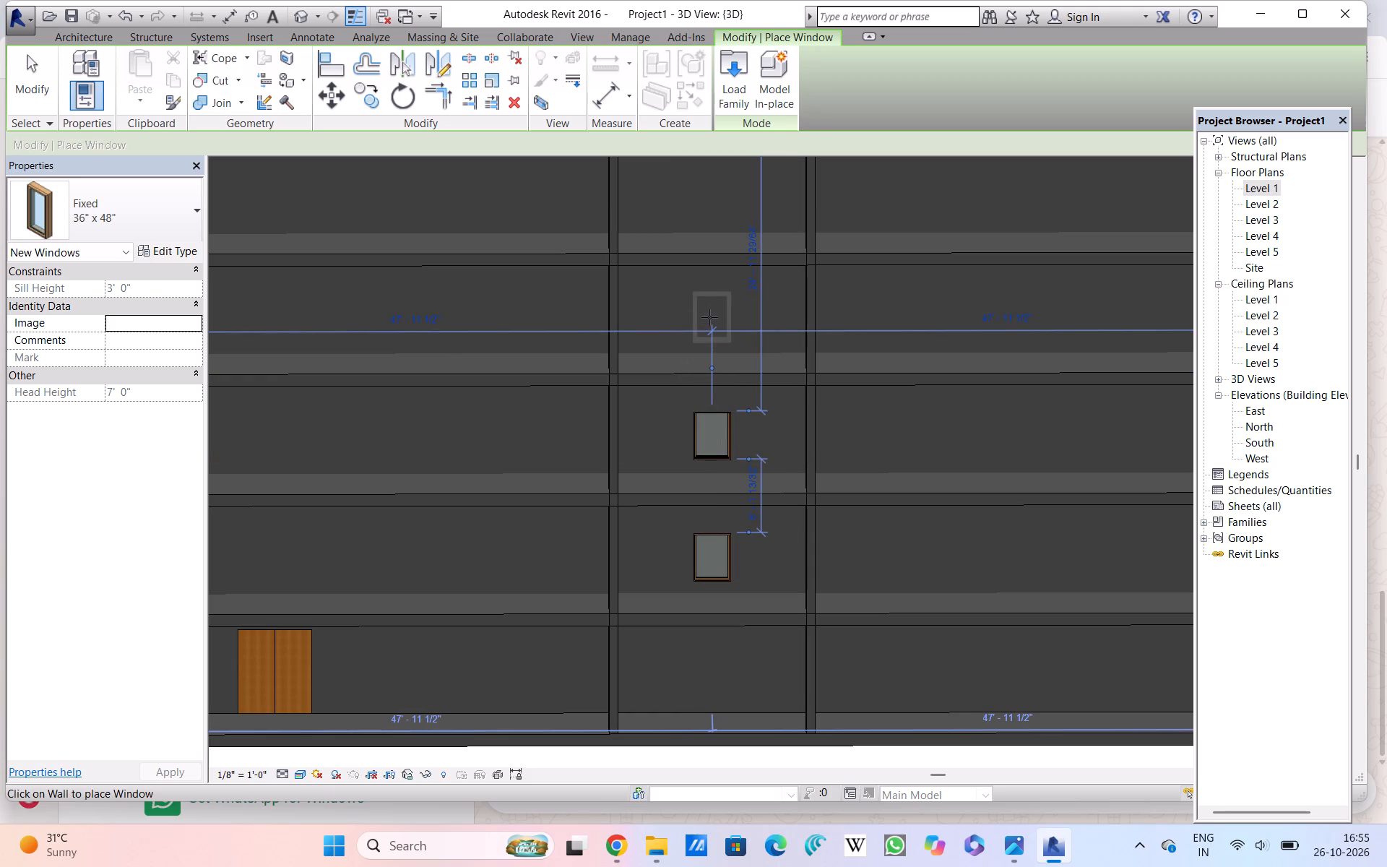
{"action": "left_click", "coordinate": [709, 317]}
{"action": "scroll", "coordinate": [712, 314], "scroll_direction": "down", "scroll_amount": 4}
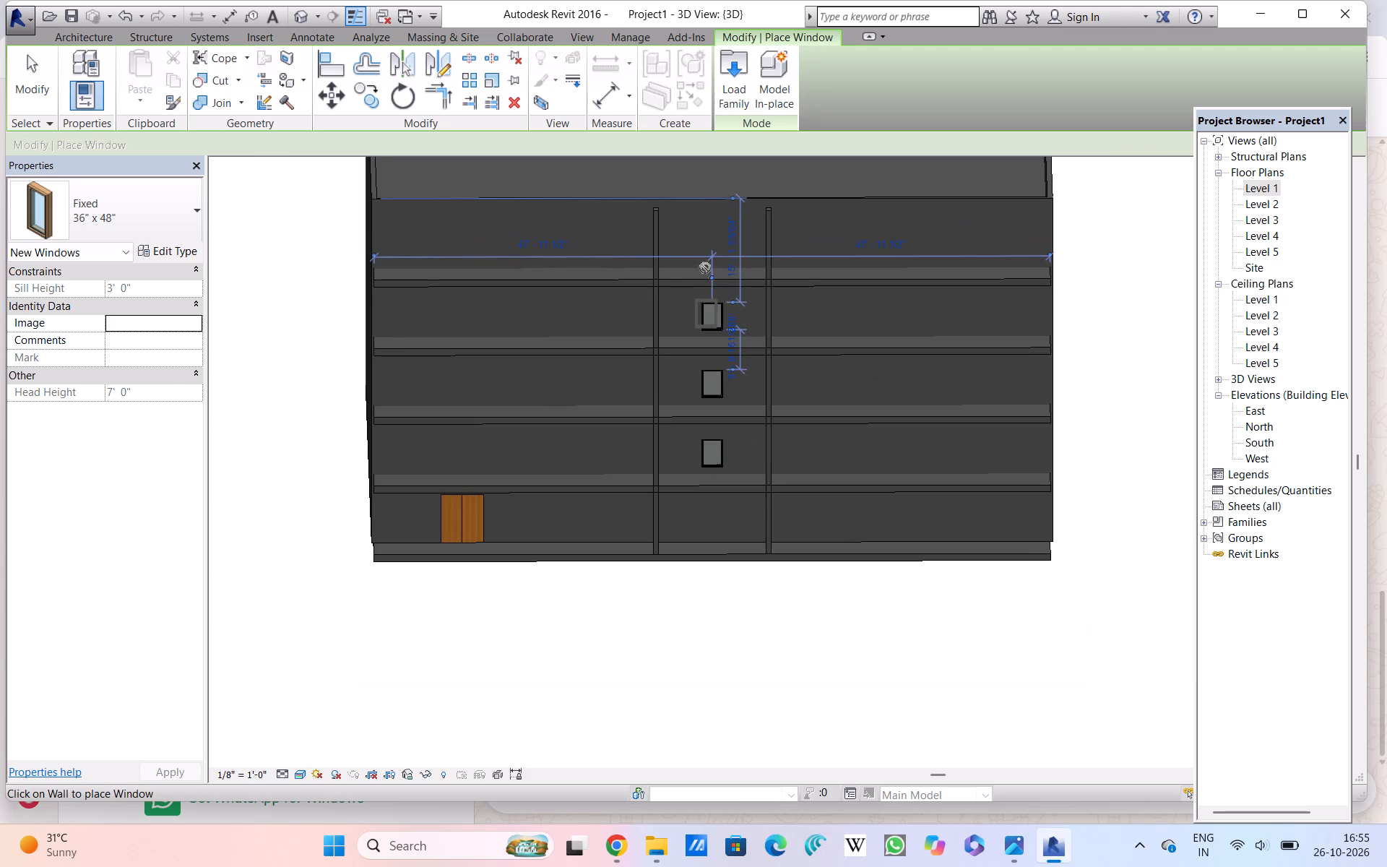
{"action": "left_click", "coordinate": [711, 236]}
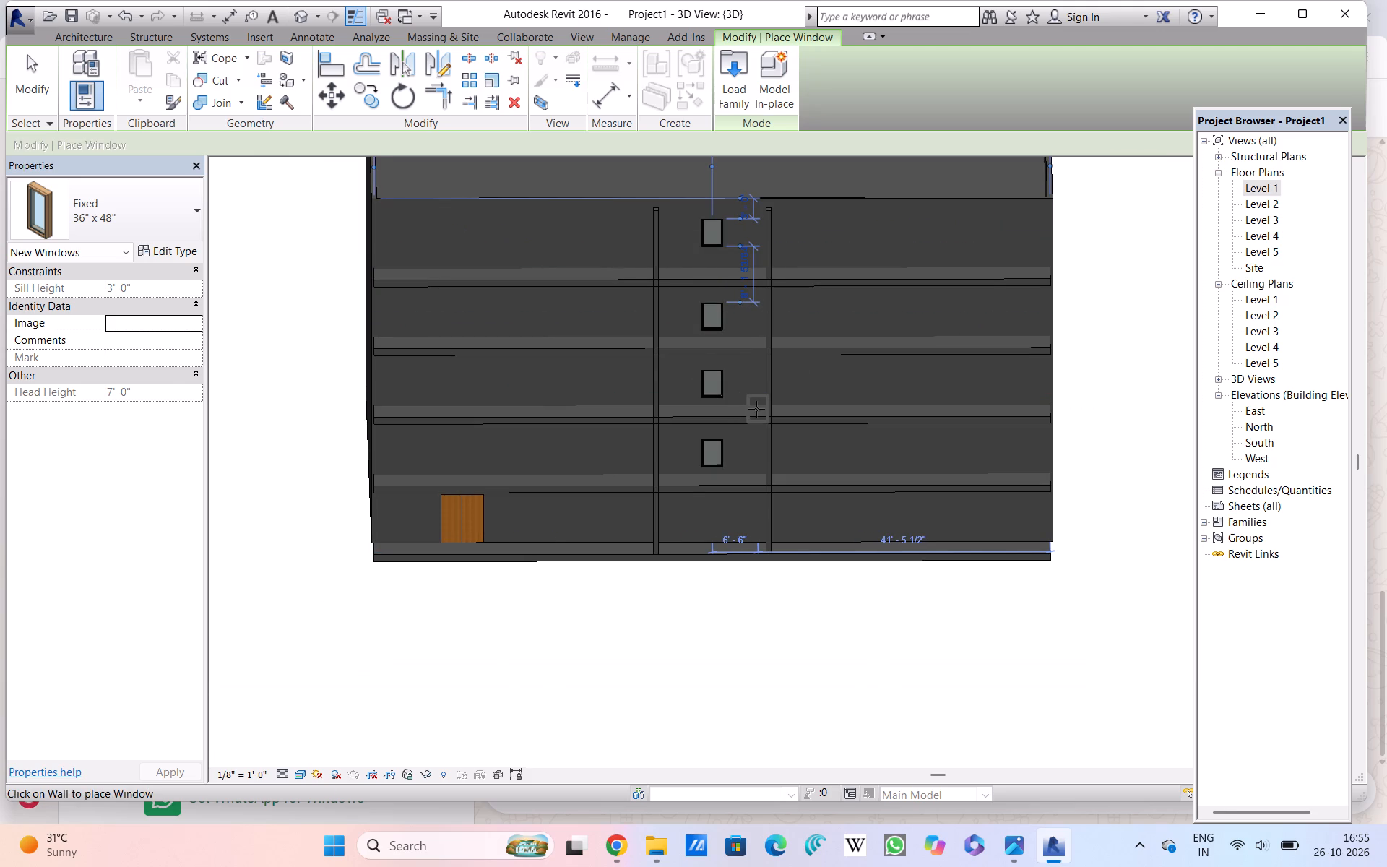
{"action": "key", "text": "Escape"}
{"action": "key", "text": "Escape"}
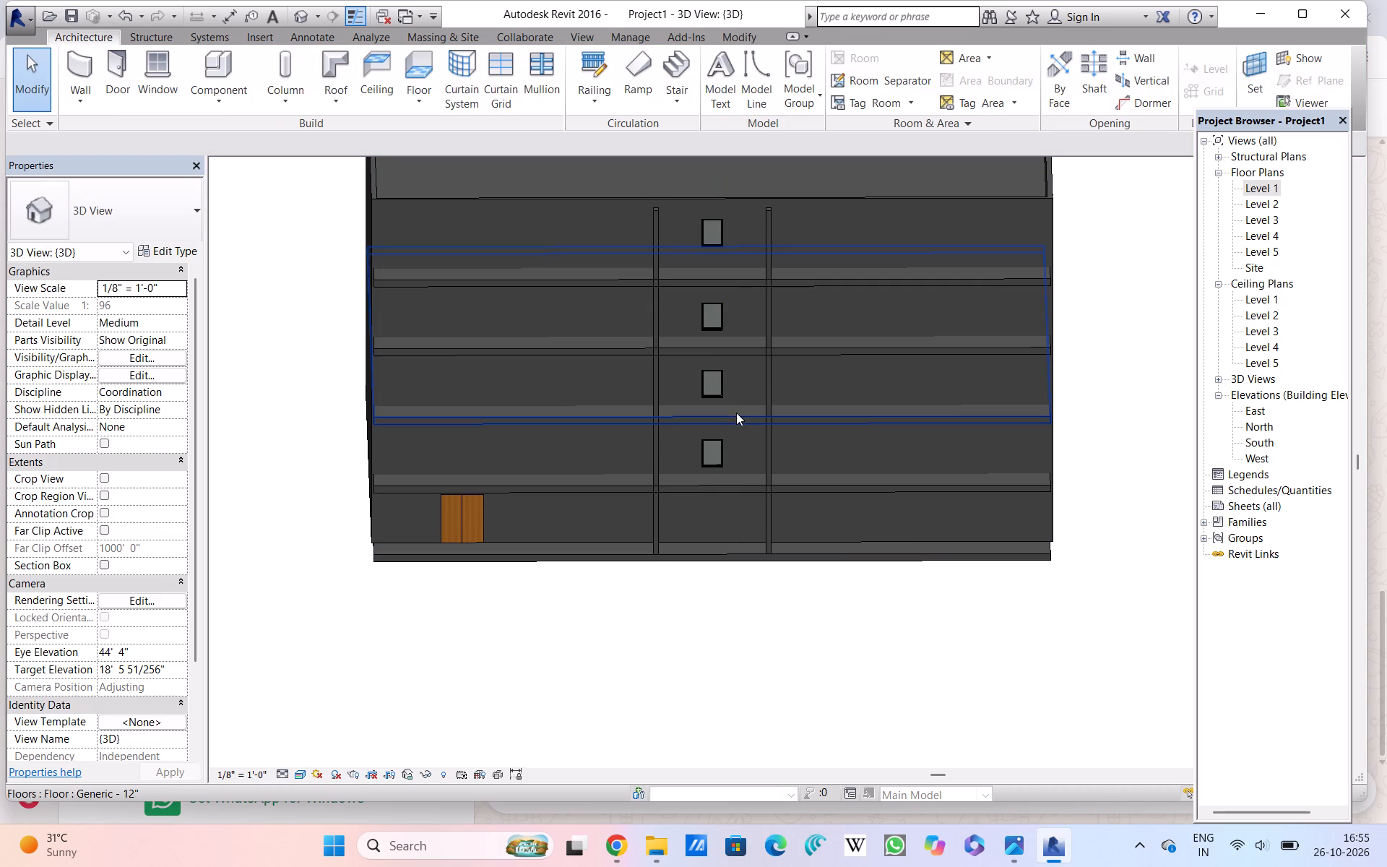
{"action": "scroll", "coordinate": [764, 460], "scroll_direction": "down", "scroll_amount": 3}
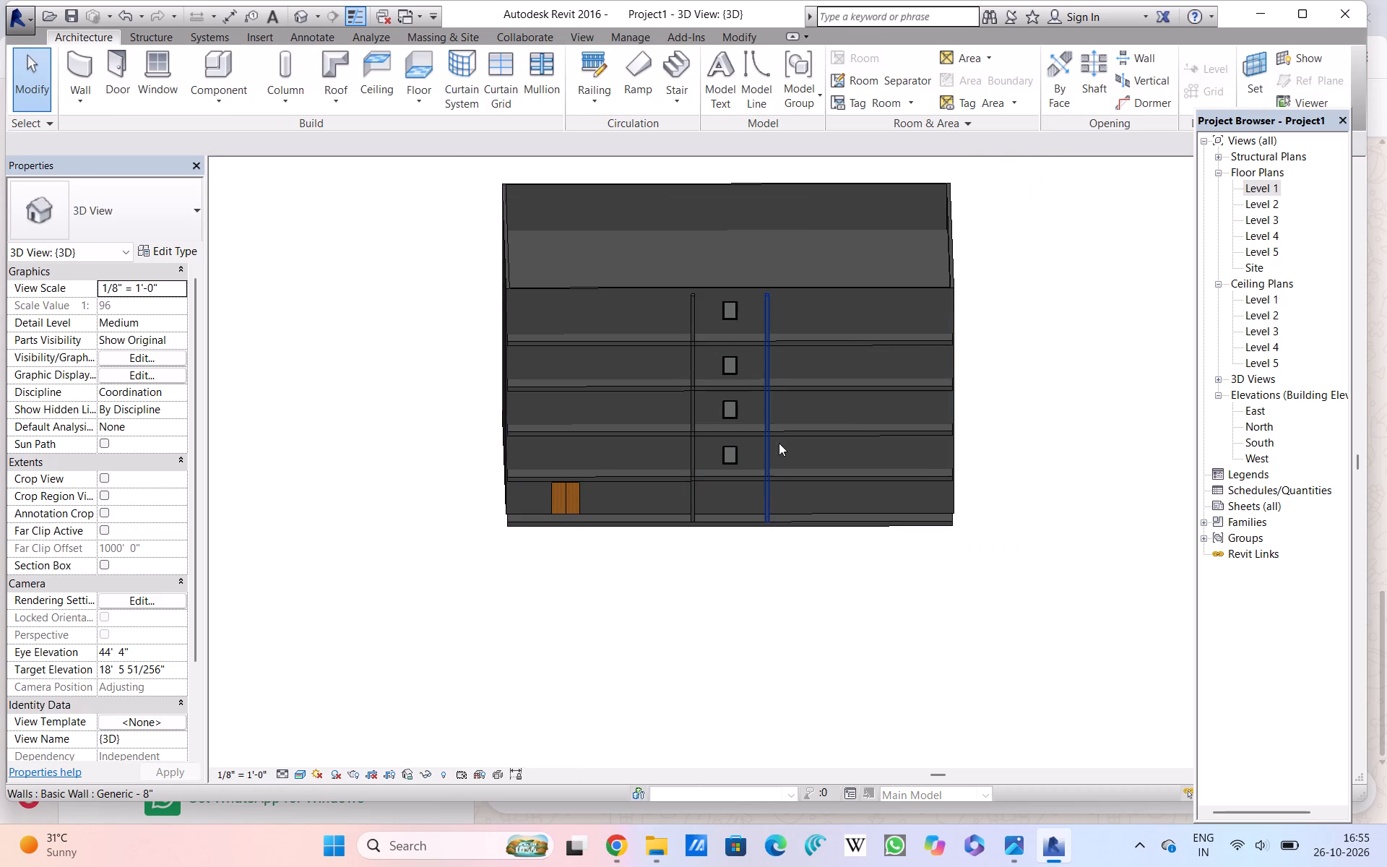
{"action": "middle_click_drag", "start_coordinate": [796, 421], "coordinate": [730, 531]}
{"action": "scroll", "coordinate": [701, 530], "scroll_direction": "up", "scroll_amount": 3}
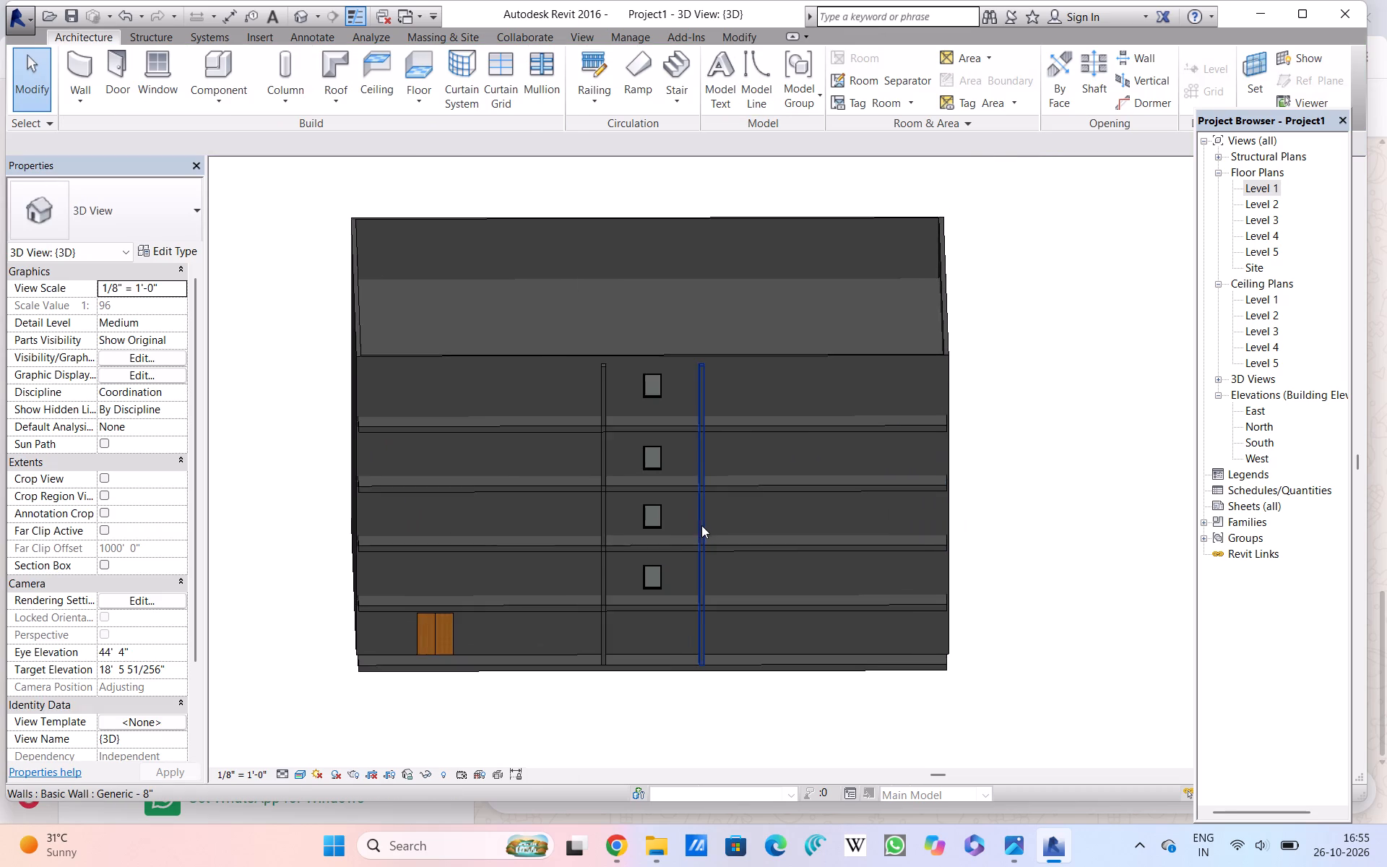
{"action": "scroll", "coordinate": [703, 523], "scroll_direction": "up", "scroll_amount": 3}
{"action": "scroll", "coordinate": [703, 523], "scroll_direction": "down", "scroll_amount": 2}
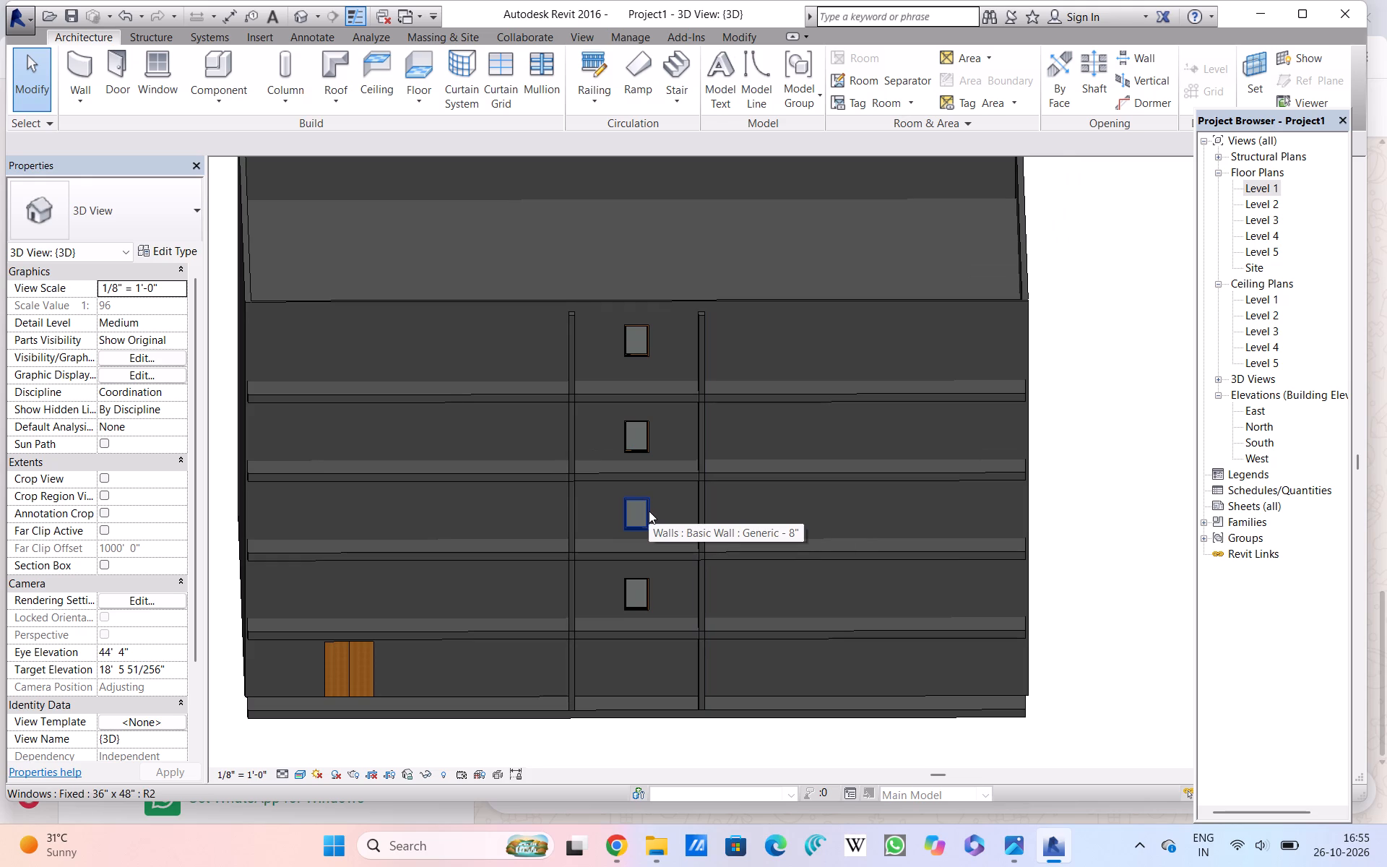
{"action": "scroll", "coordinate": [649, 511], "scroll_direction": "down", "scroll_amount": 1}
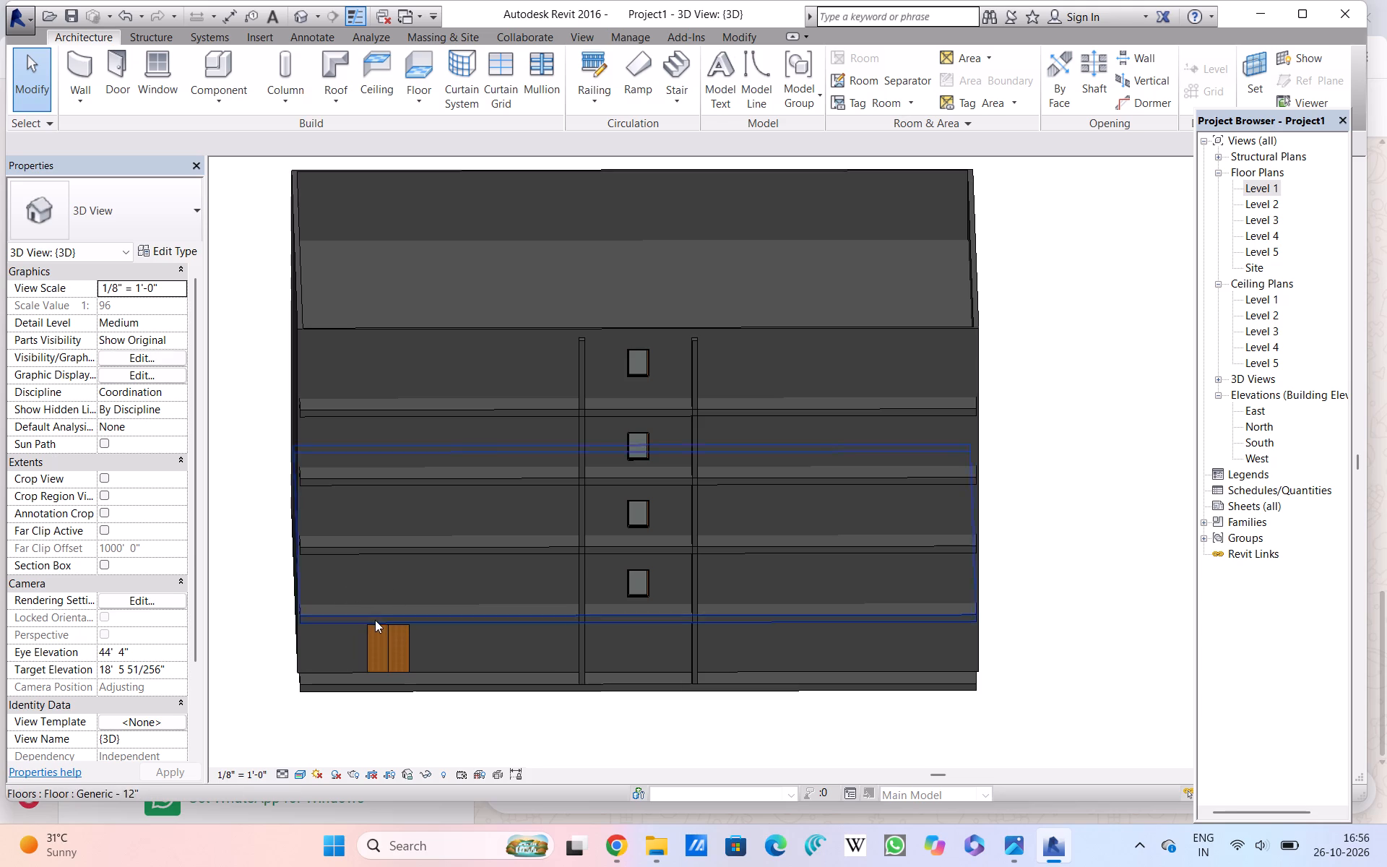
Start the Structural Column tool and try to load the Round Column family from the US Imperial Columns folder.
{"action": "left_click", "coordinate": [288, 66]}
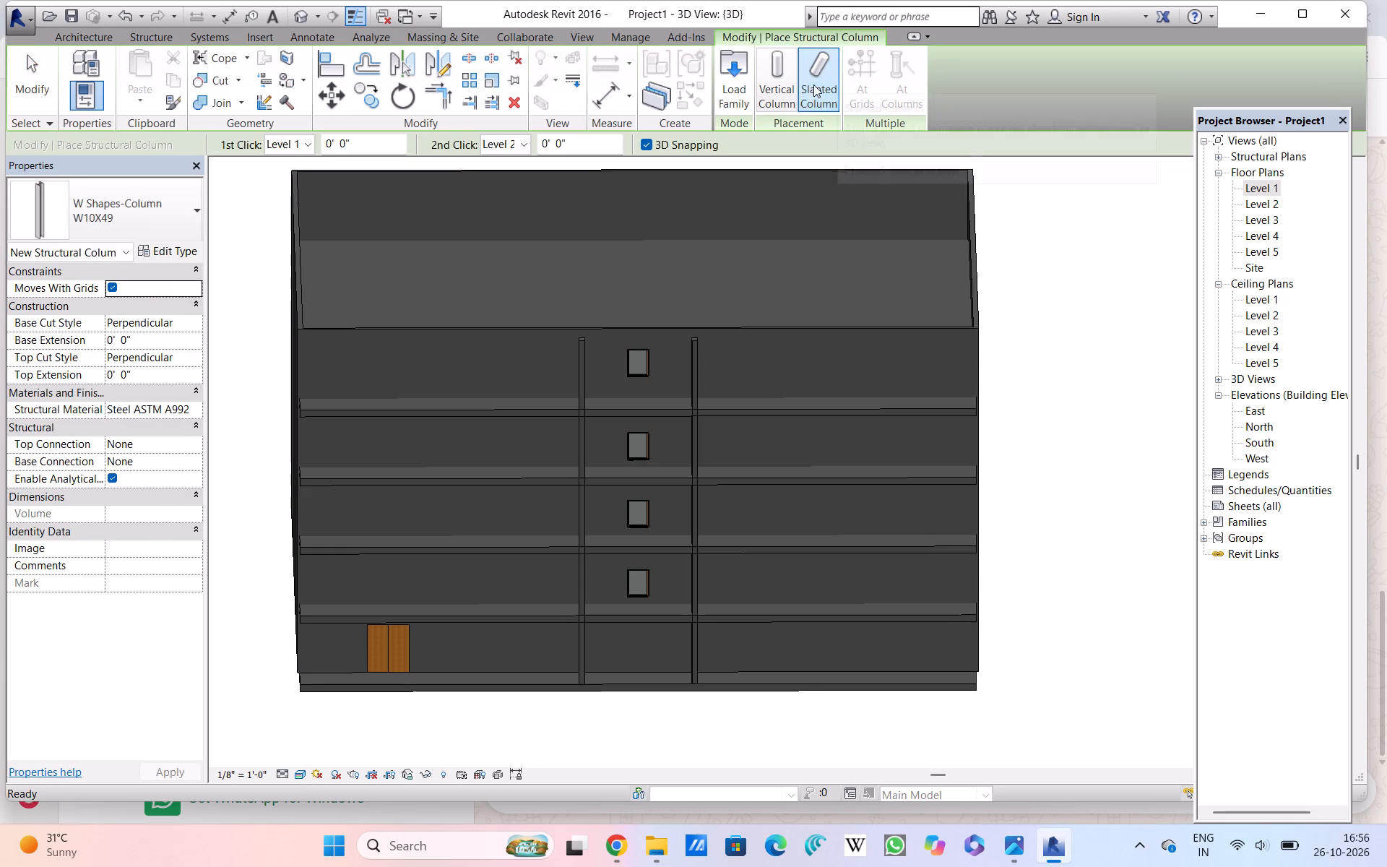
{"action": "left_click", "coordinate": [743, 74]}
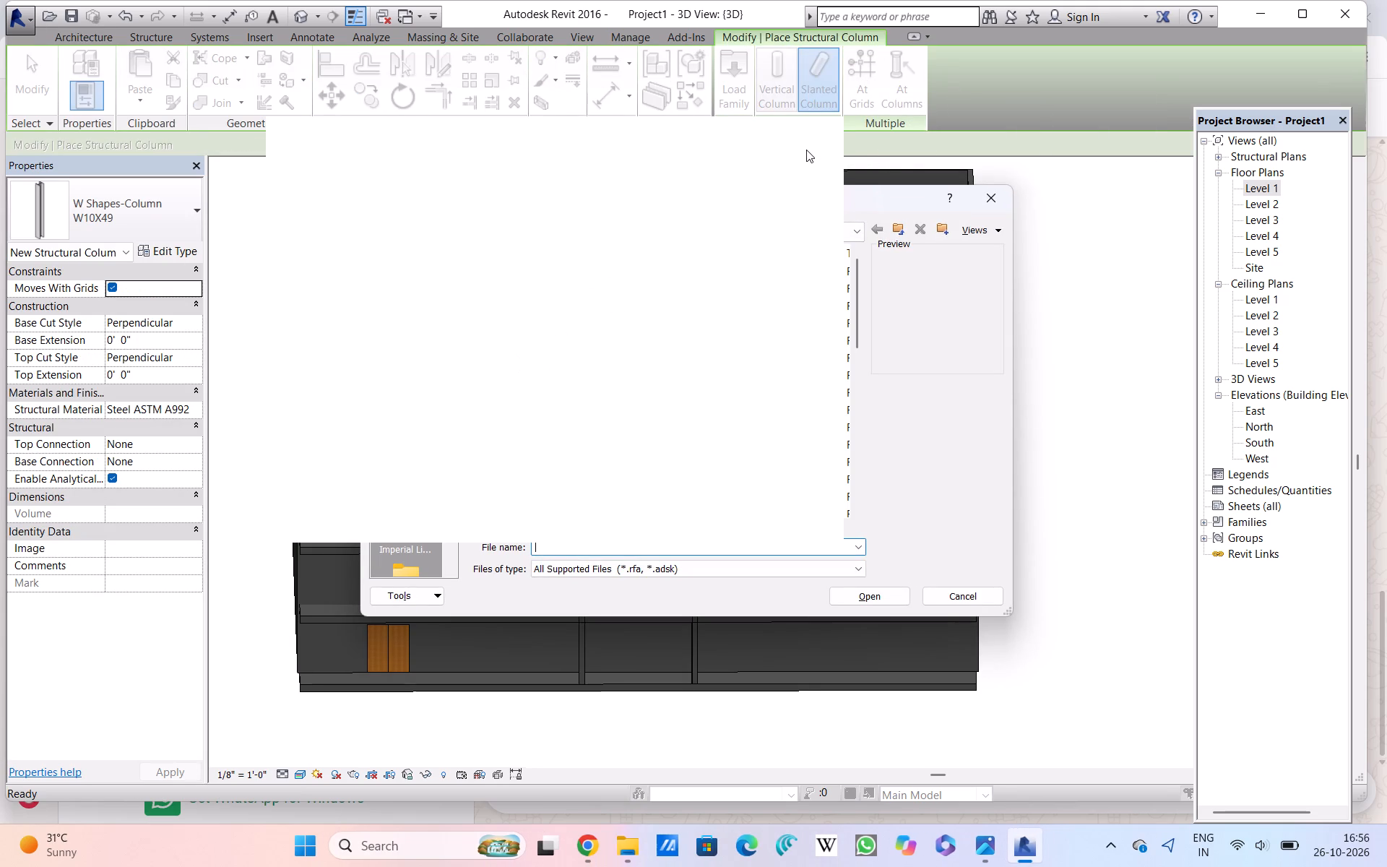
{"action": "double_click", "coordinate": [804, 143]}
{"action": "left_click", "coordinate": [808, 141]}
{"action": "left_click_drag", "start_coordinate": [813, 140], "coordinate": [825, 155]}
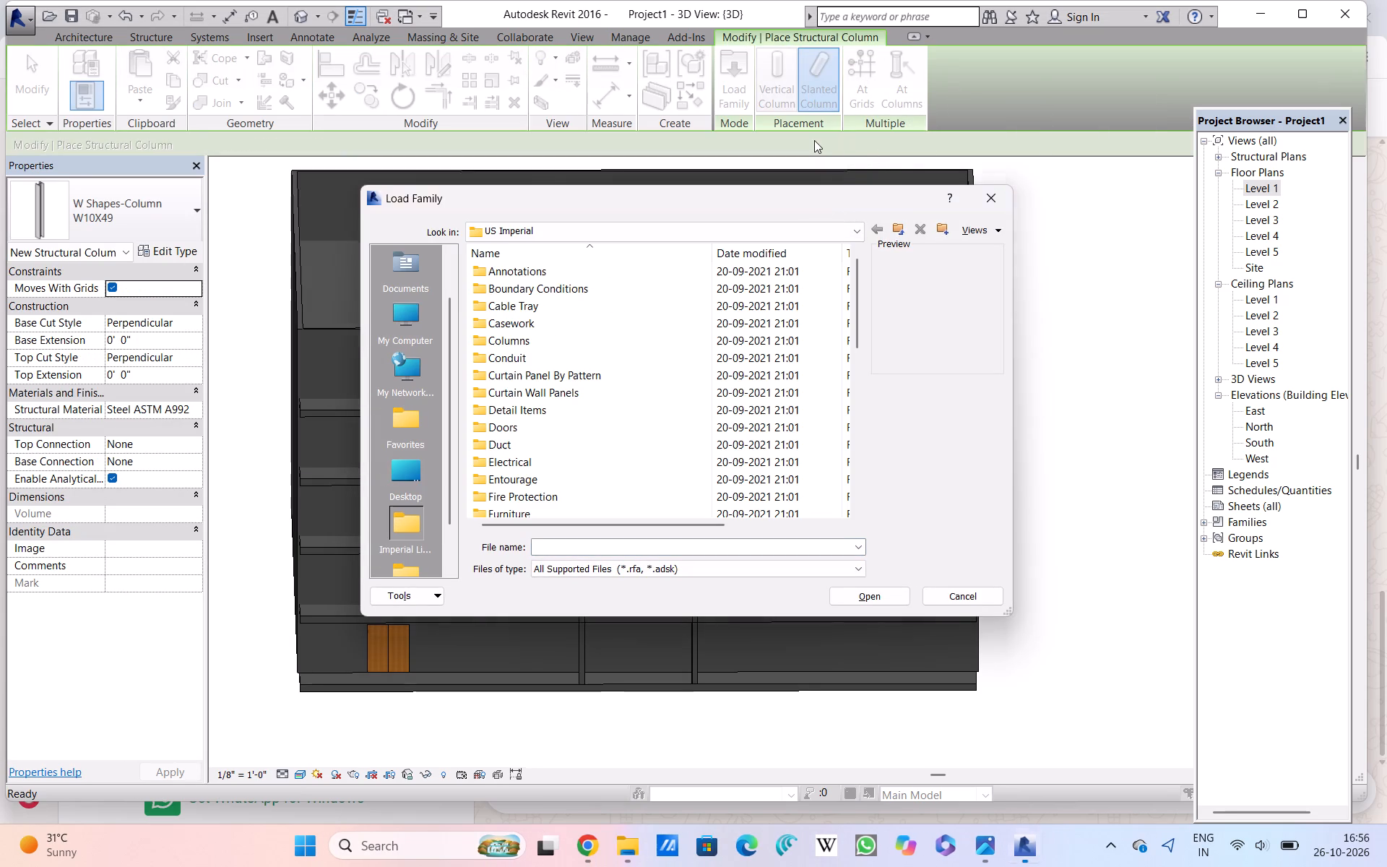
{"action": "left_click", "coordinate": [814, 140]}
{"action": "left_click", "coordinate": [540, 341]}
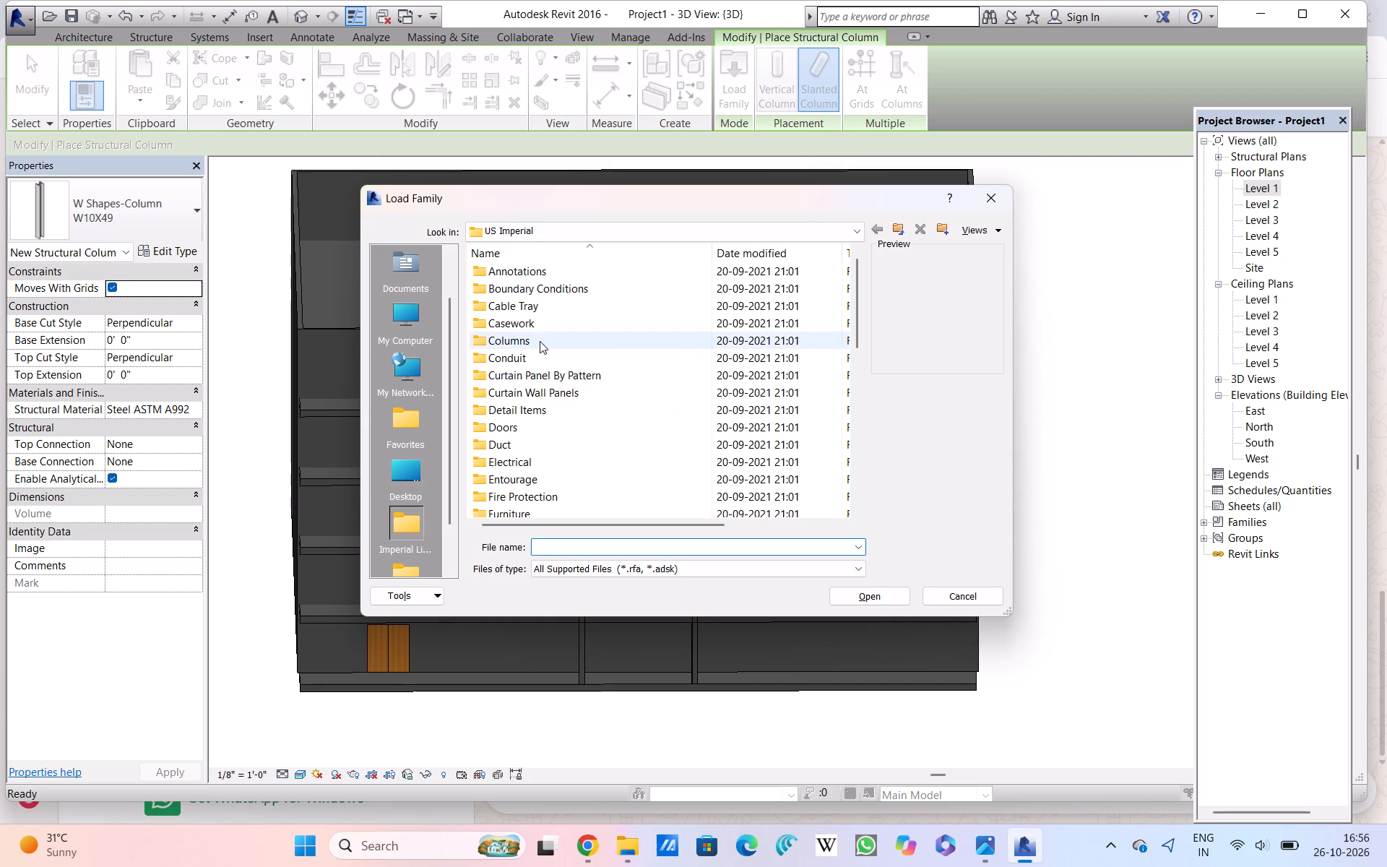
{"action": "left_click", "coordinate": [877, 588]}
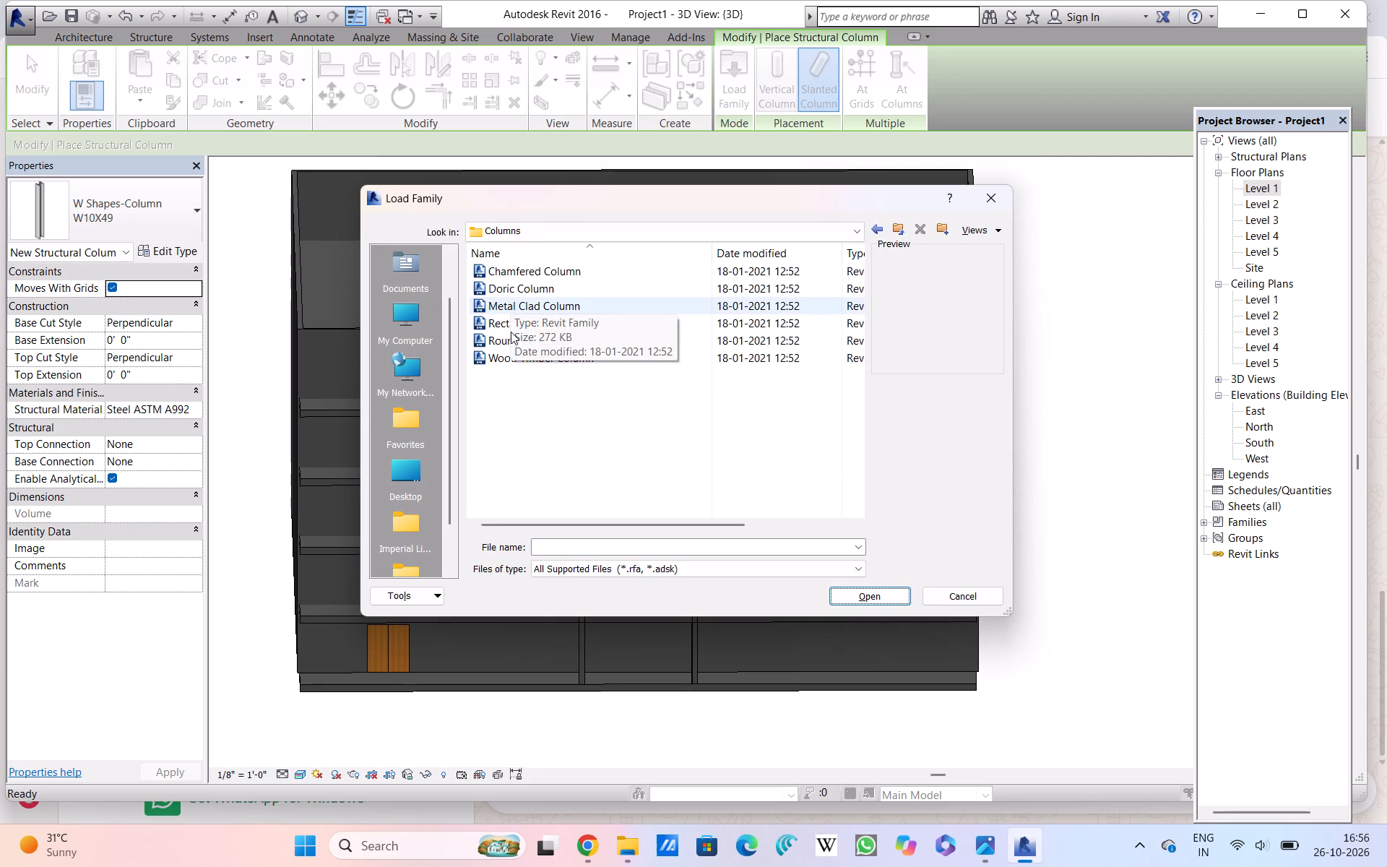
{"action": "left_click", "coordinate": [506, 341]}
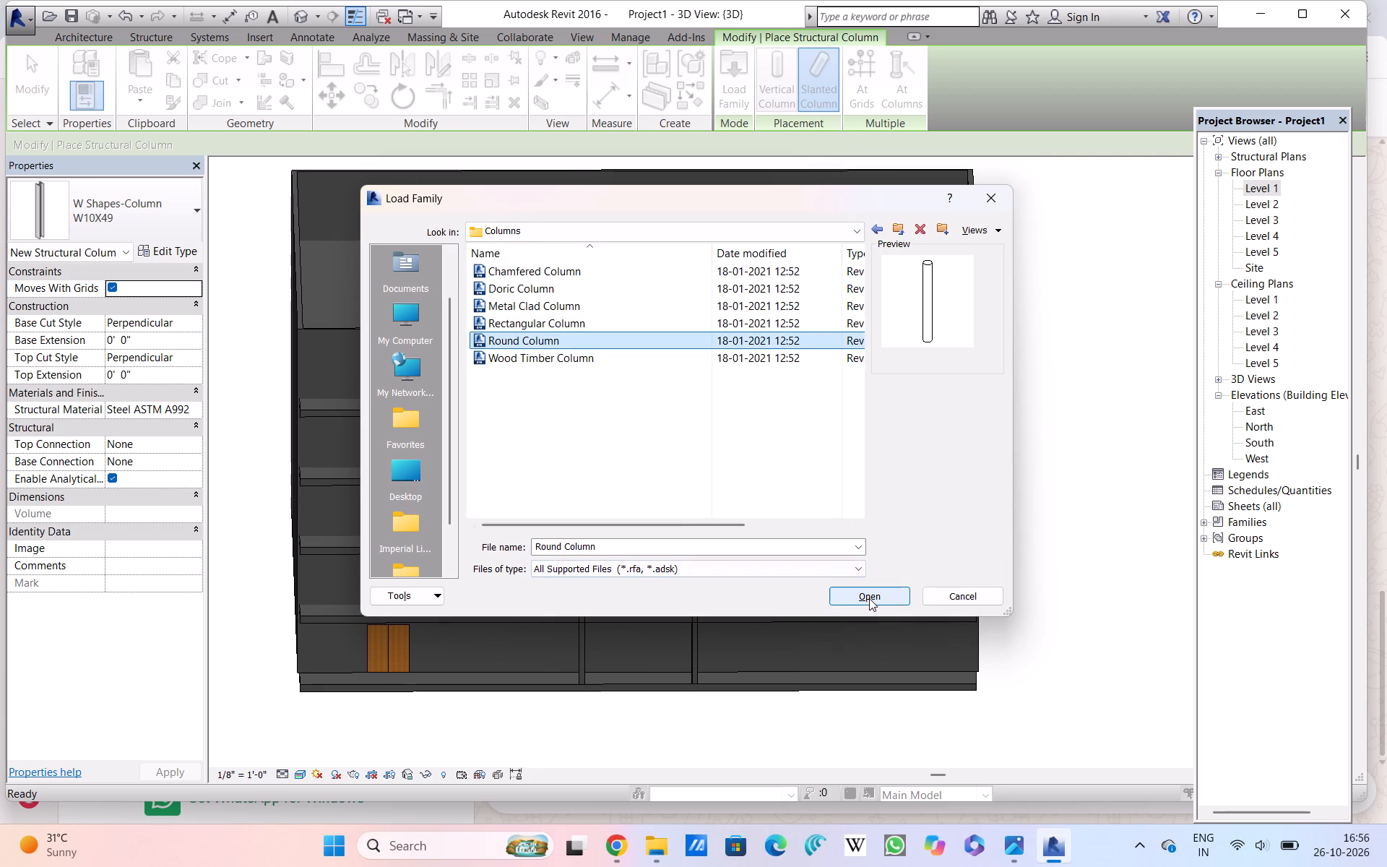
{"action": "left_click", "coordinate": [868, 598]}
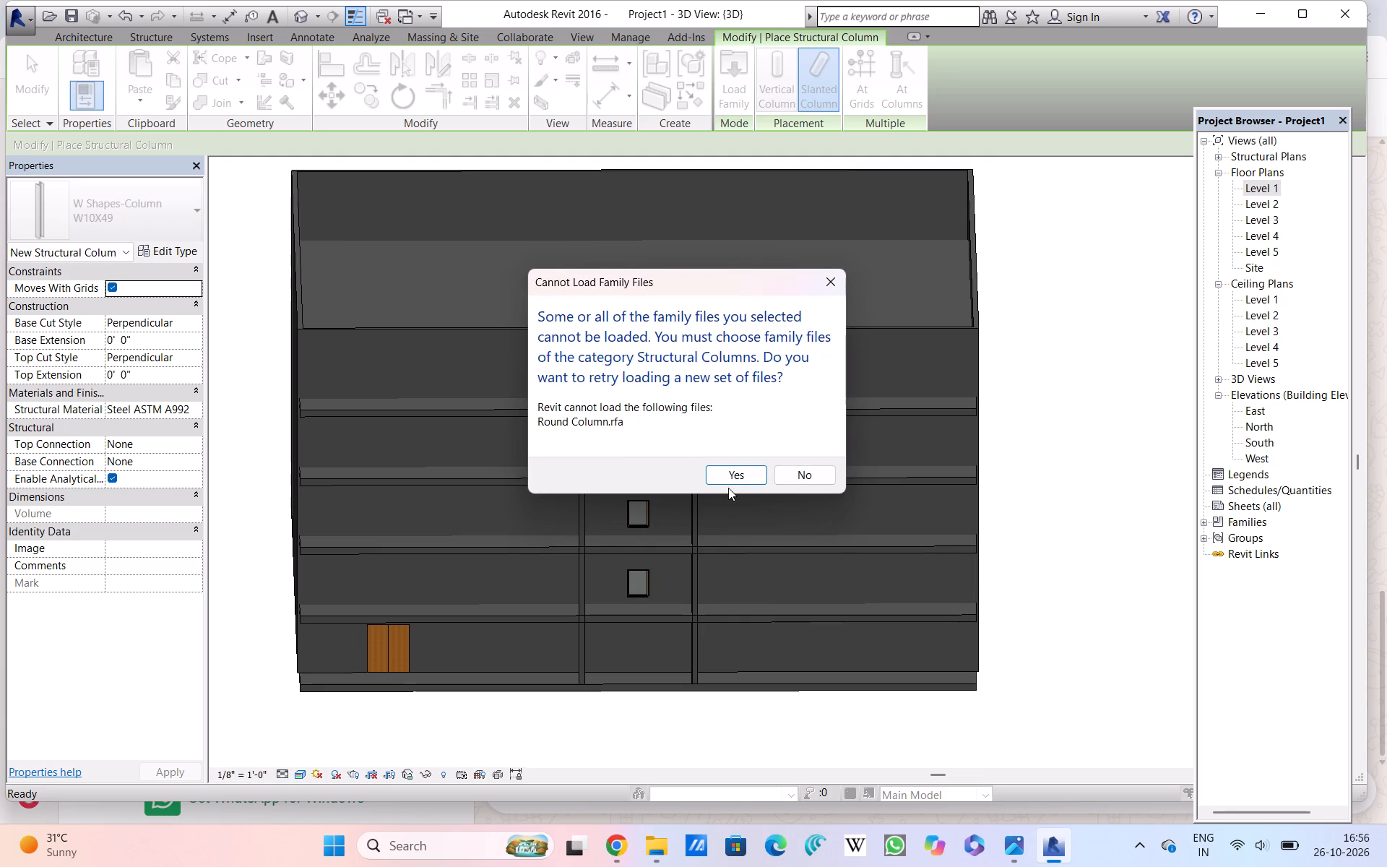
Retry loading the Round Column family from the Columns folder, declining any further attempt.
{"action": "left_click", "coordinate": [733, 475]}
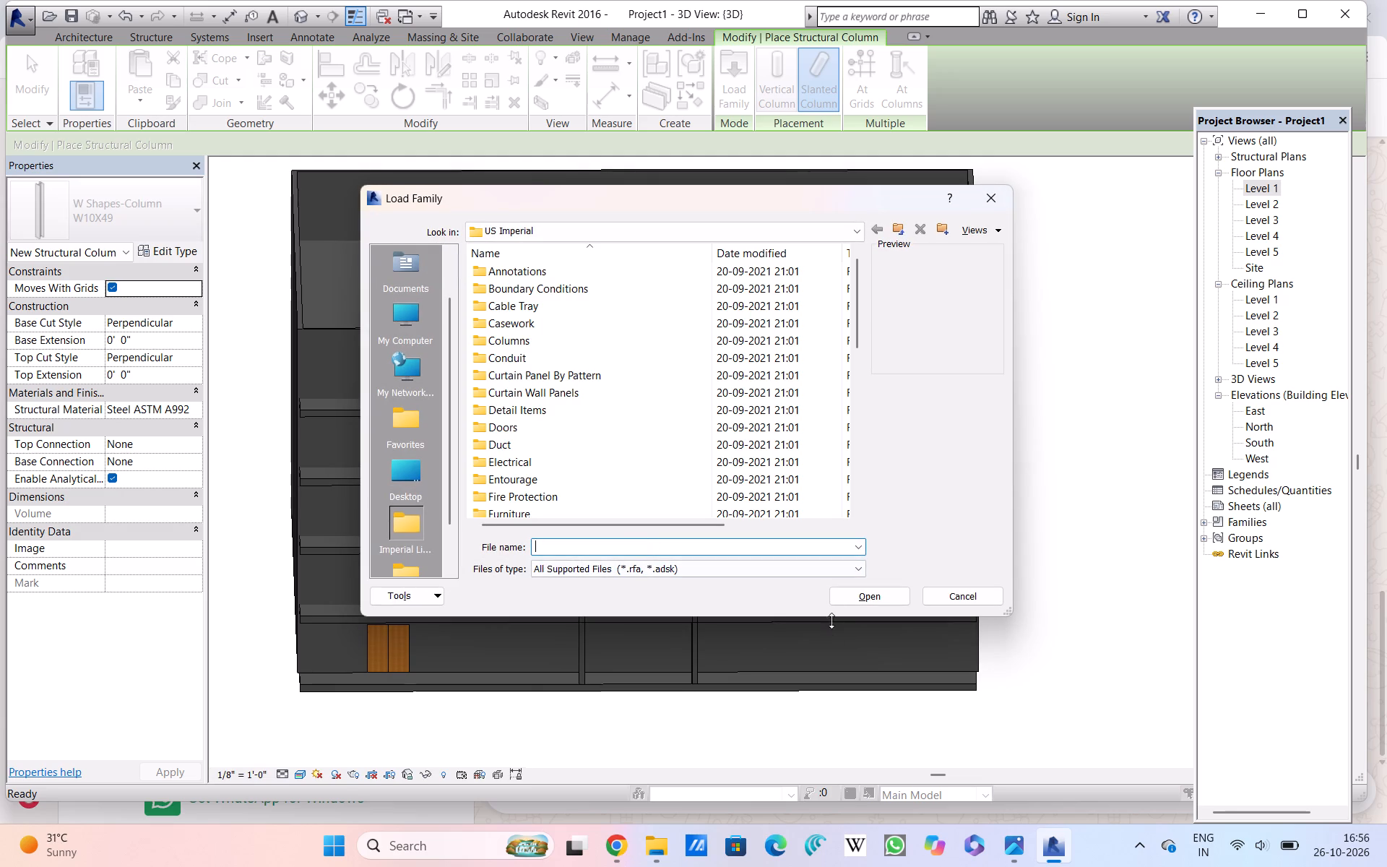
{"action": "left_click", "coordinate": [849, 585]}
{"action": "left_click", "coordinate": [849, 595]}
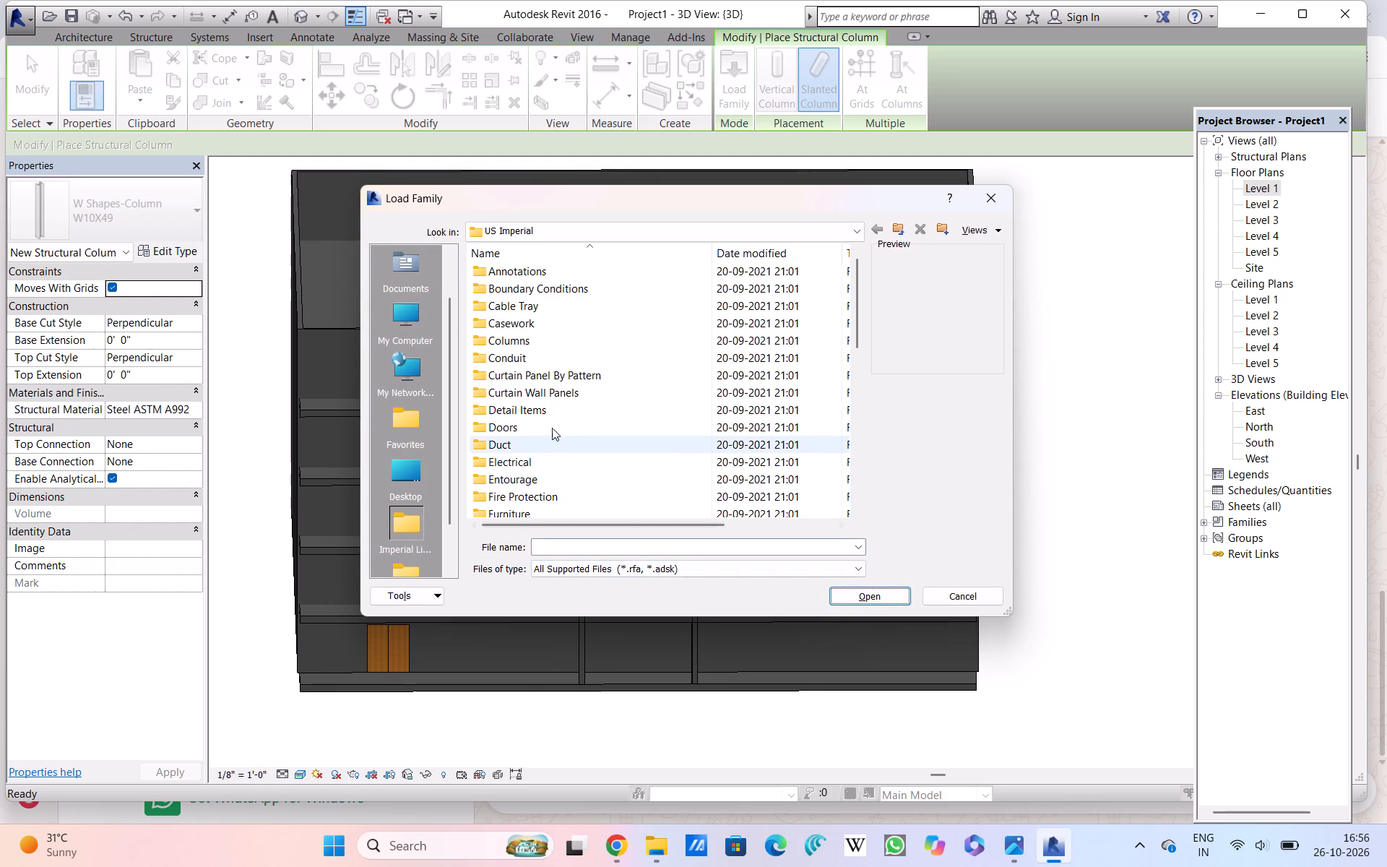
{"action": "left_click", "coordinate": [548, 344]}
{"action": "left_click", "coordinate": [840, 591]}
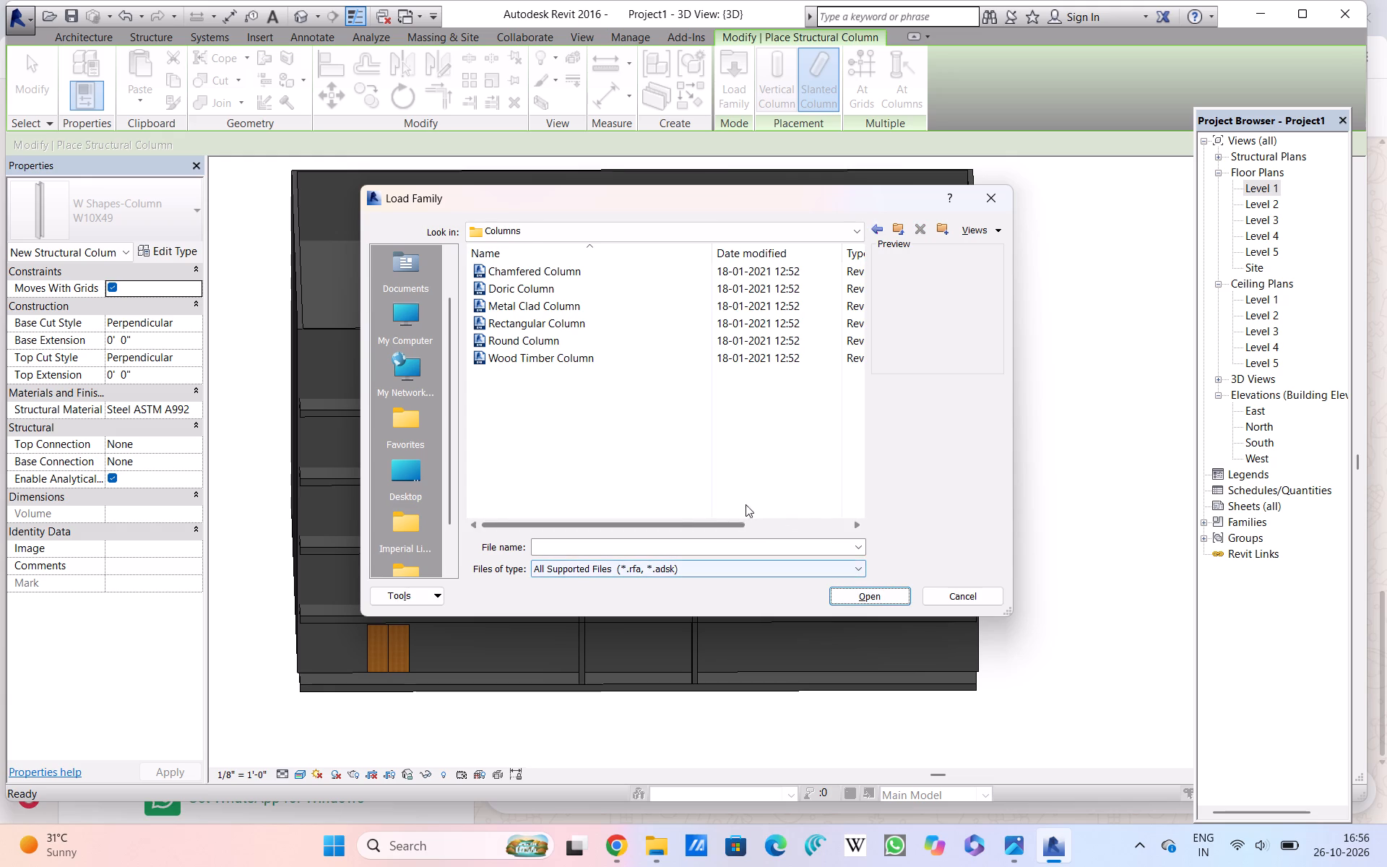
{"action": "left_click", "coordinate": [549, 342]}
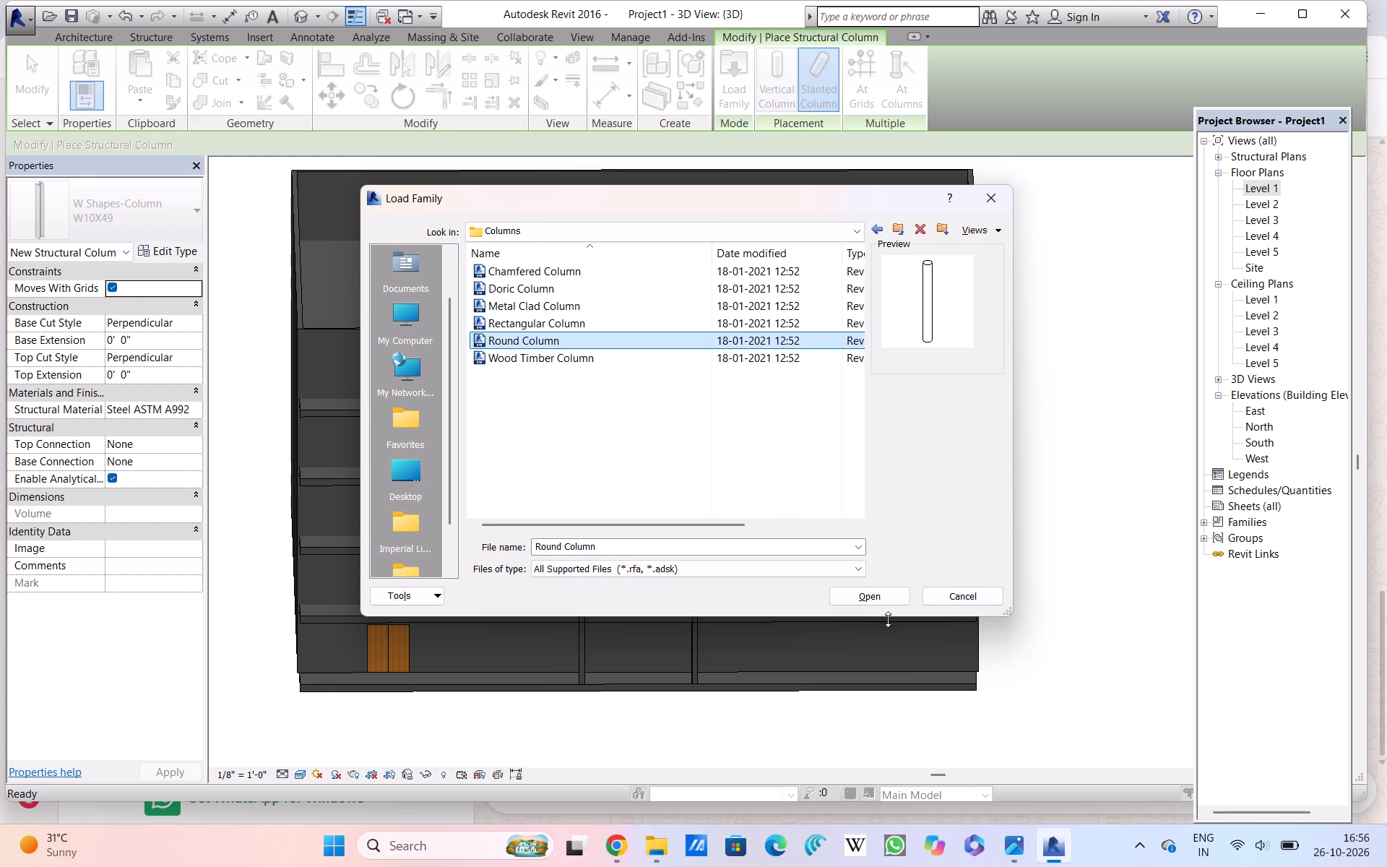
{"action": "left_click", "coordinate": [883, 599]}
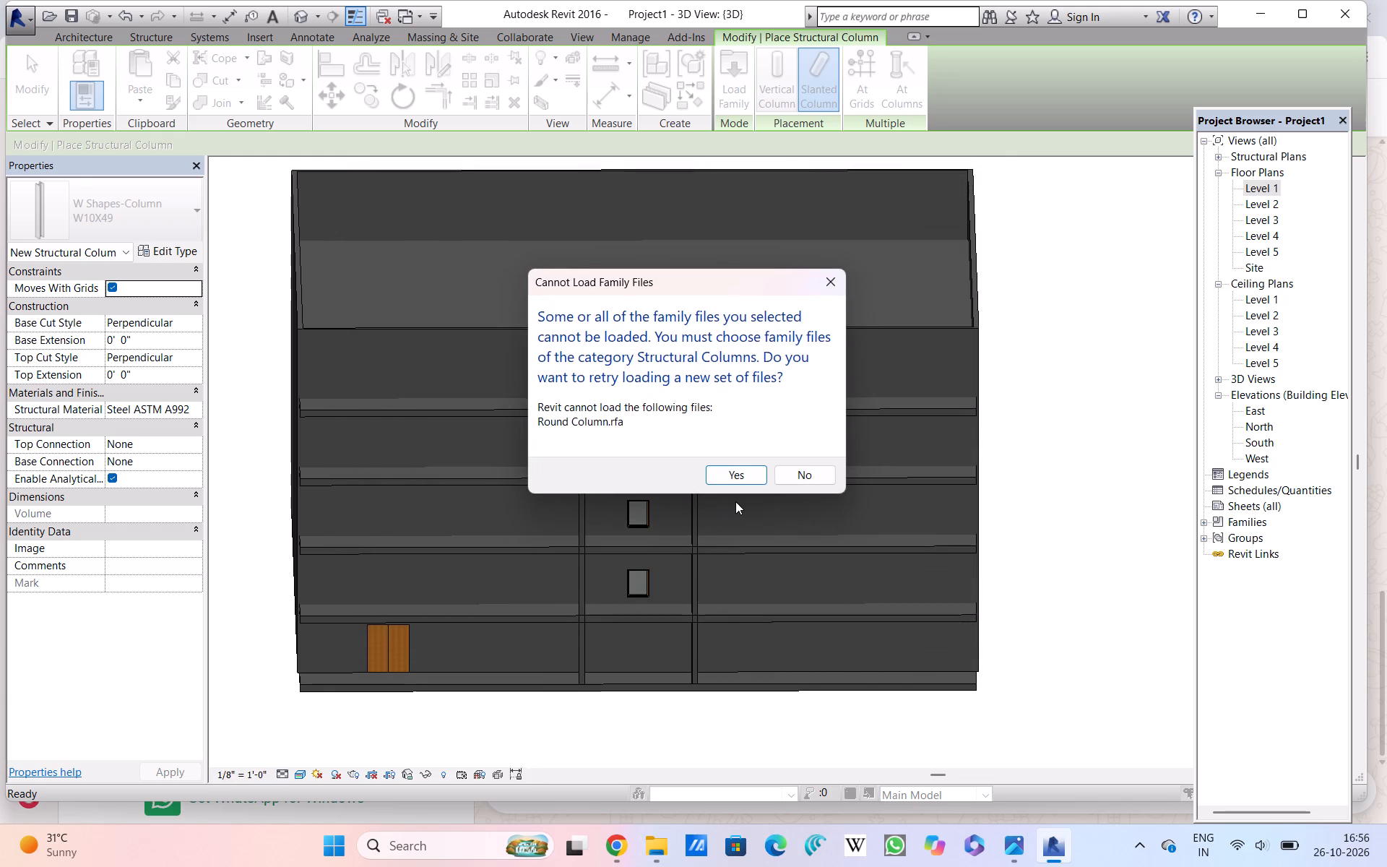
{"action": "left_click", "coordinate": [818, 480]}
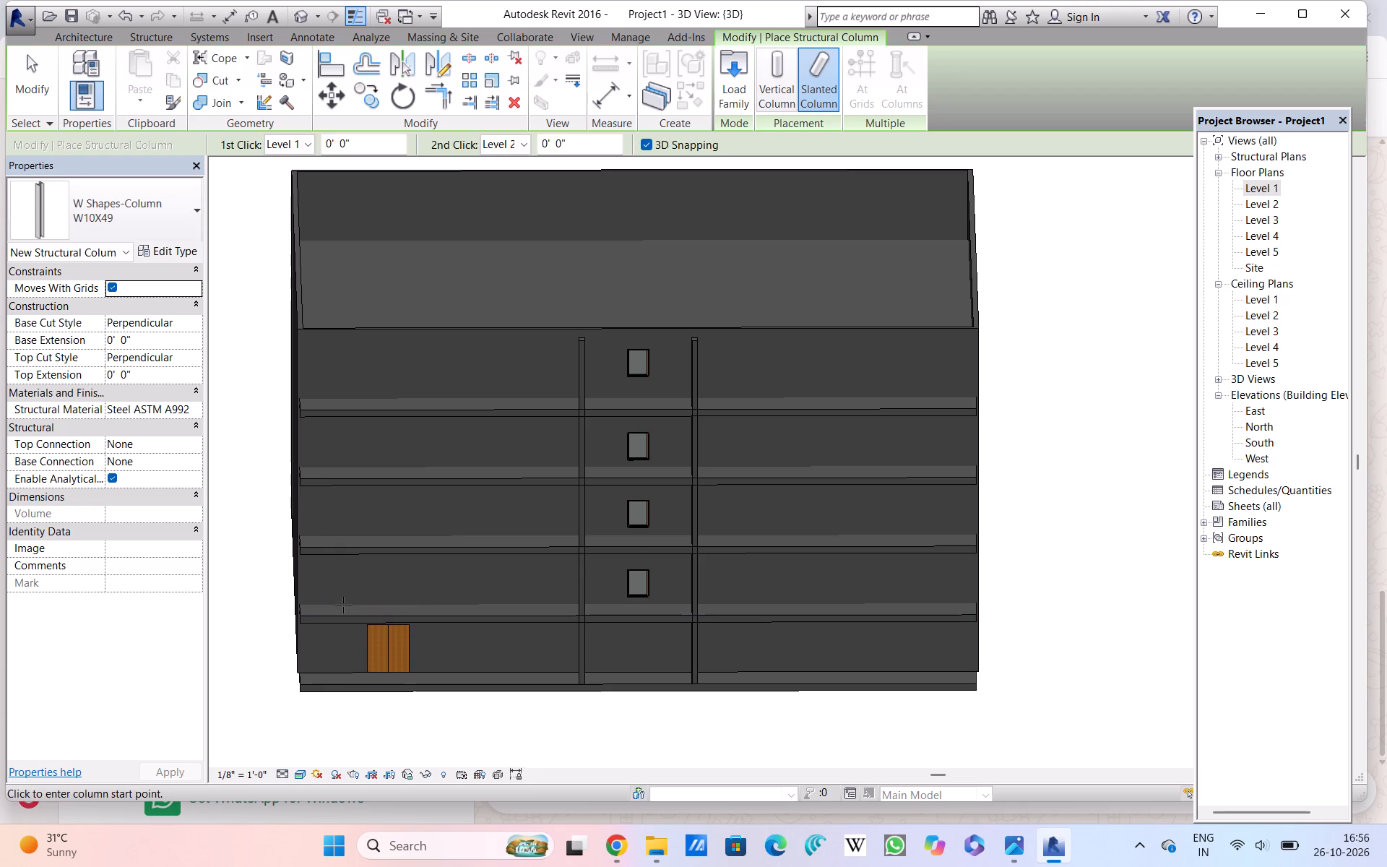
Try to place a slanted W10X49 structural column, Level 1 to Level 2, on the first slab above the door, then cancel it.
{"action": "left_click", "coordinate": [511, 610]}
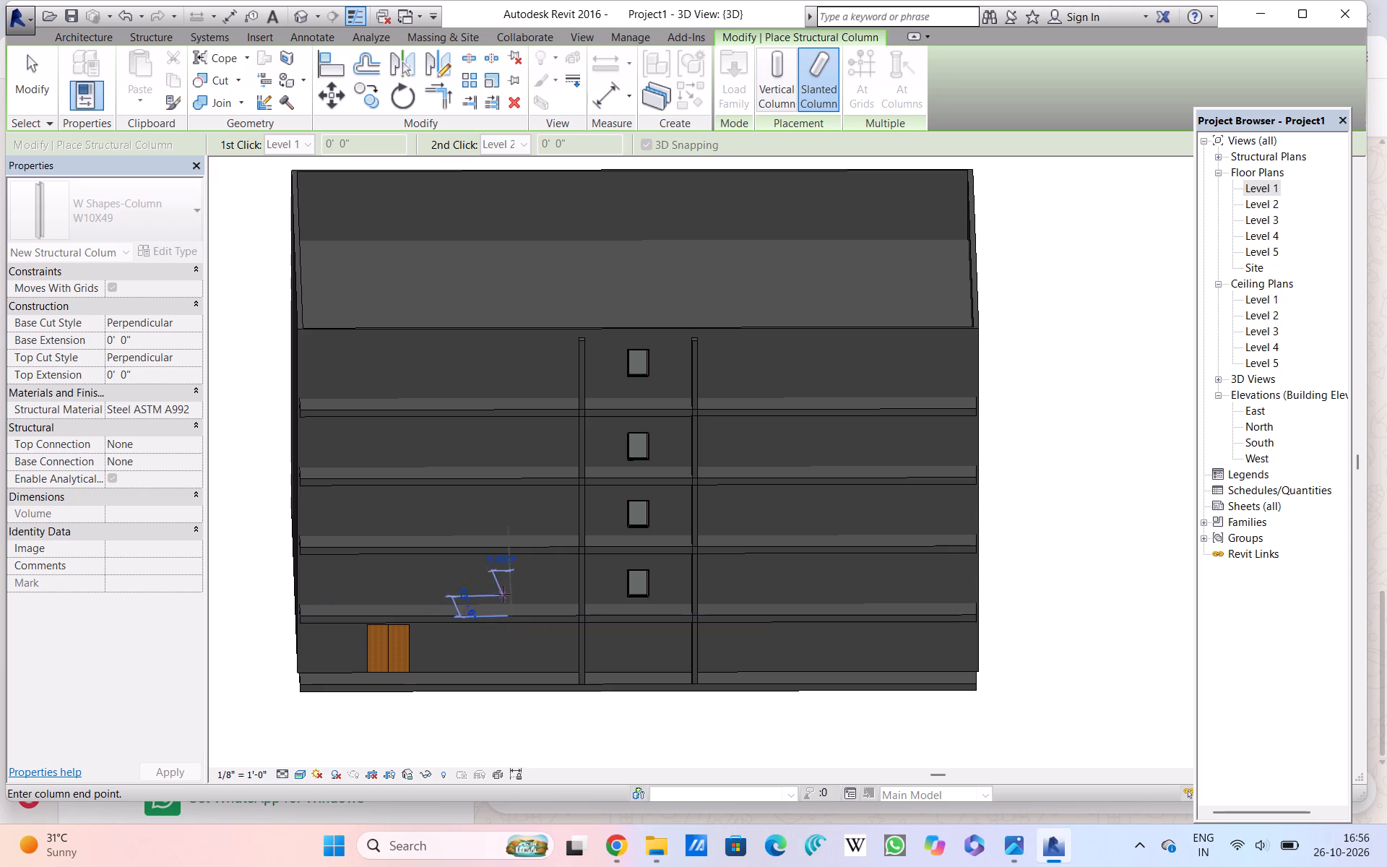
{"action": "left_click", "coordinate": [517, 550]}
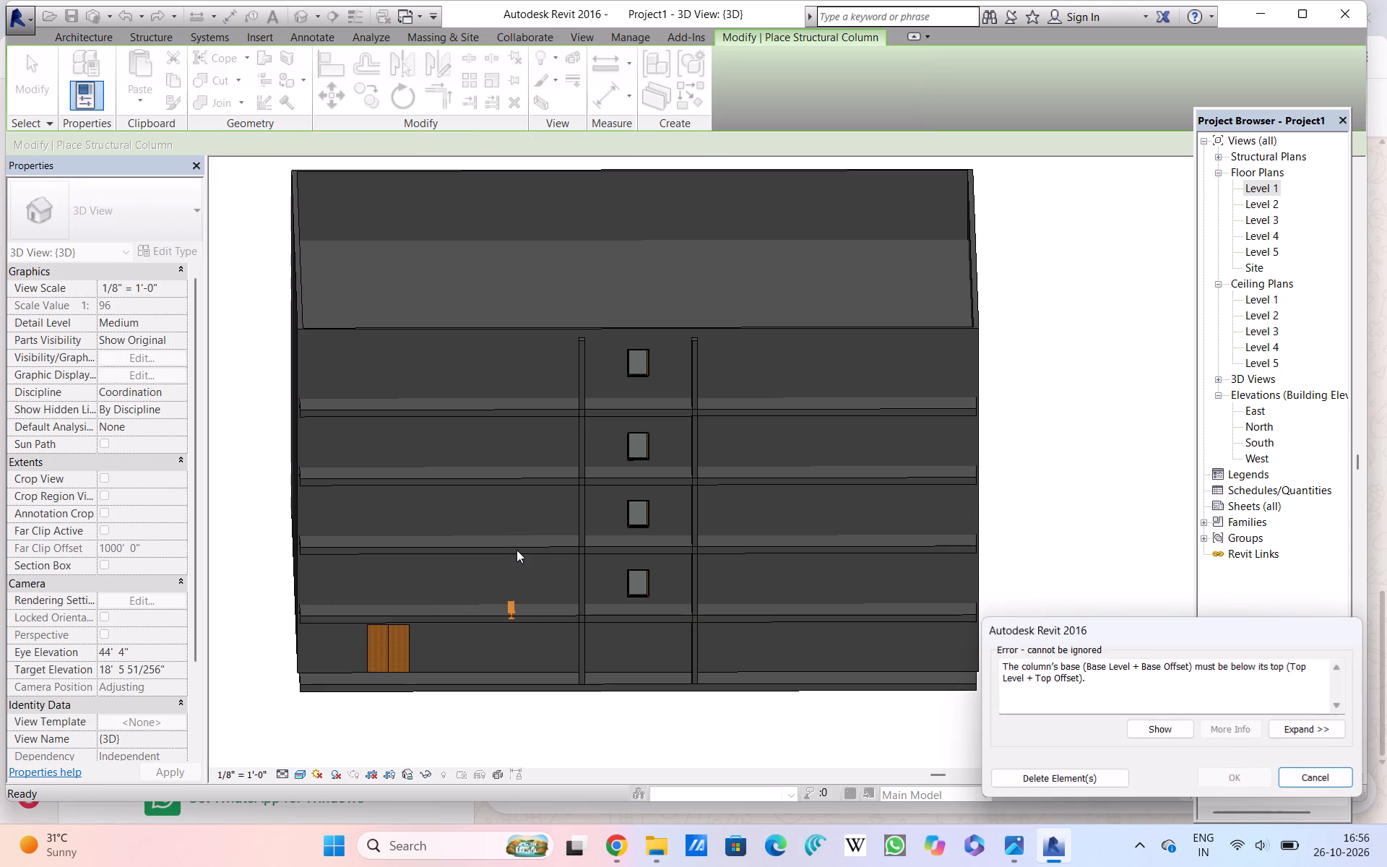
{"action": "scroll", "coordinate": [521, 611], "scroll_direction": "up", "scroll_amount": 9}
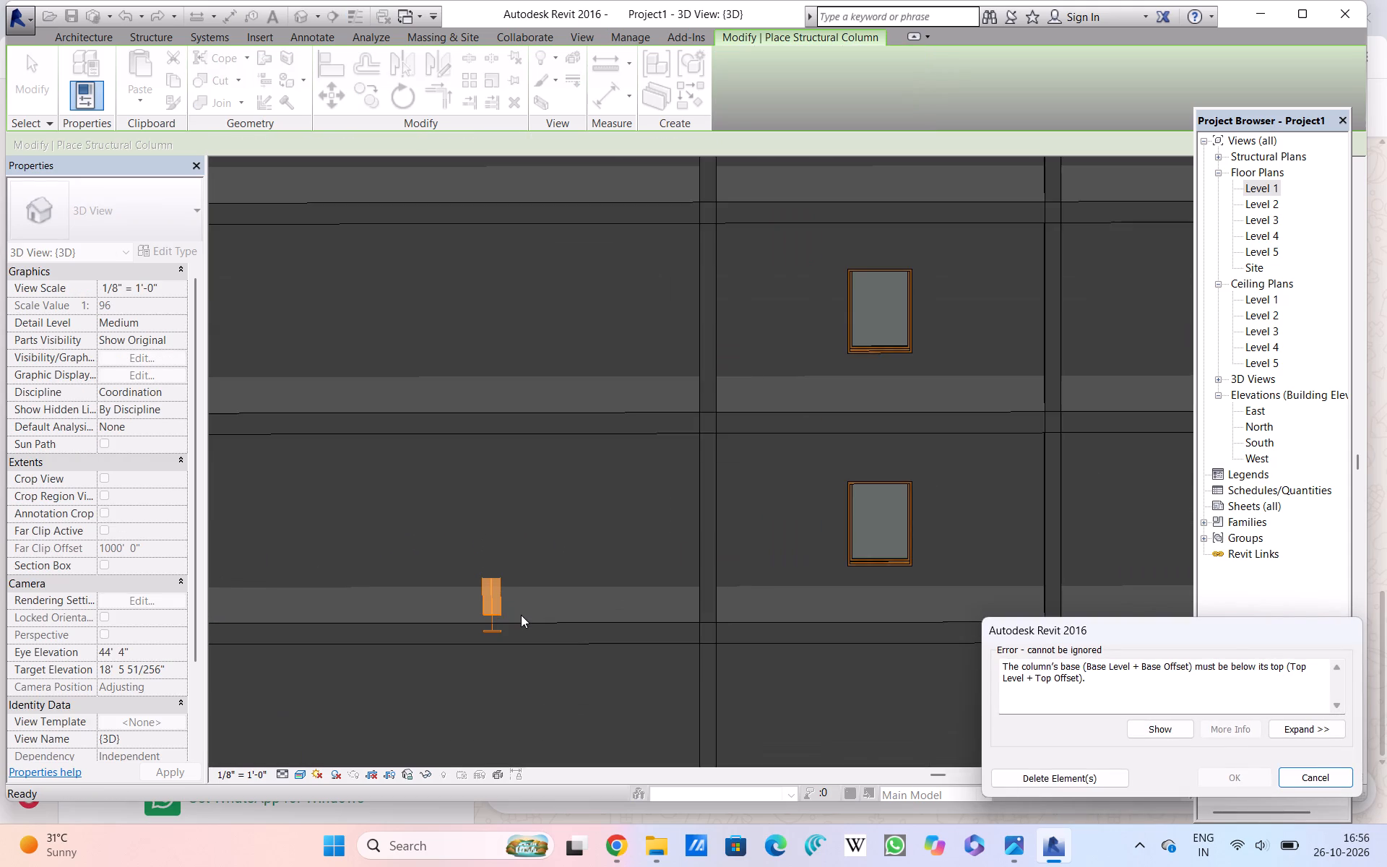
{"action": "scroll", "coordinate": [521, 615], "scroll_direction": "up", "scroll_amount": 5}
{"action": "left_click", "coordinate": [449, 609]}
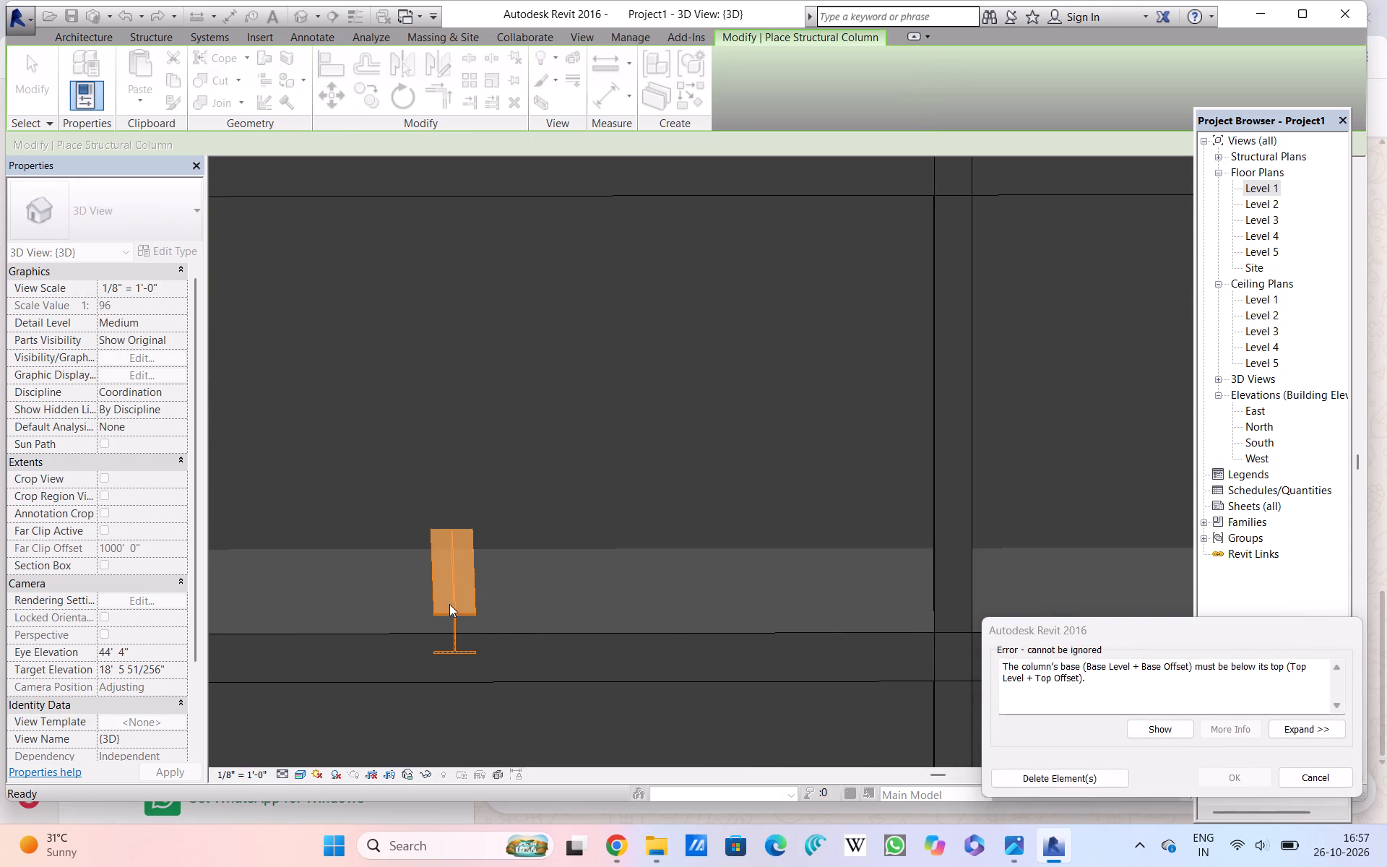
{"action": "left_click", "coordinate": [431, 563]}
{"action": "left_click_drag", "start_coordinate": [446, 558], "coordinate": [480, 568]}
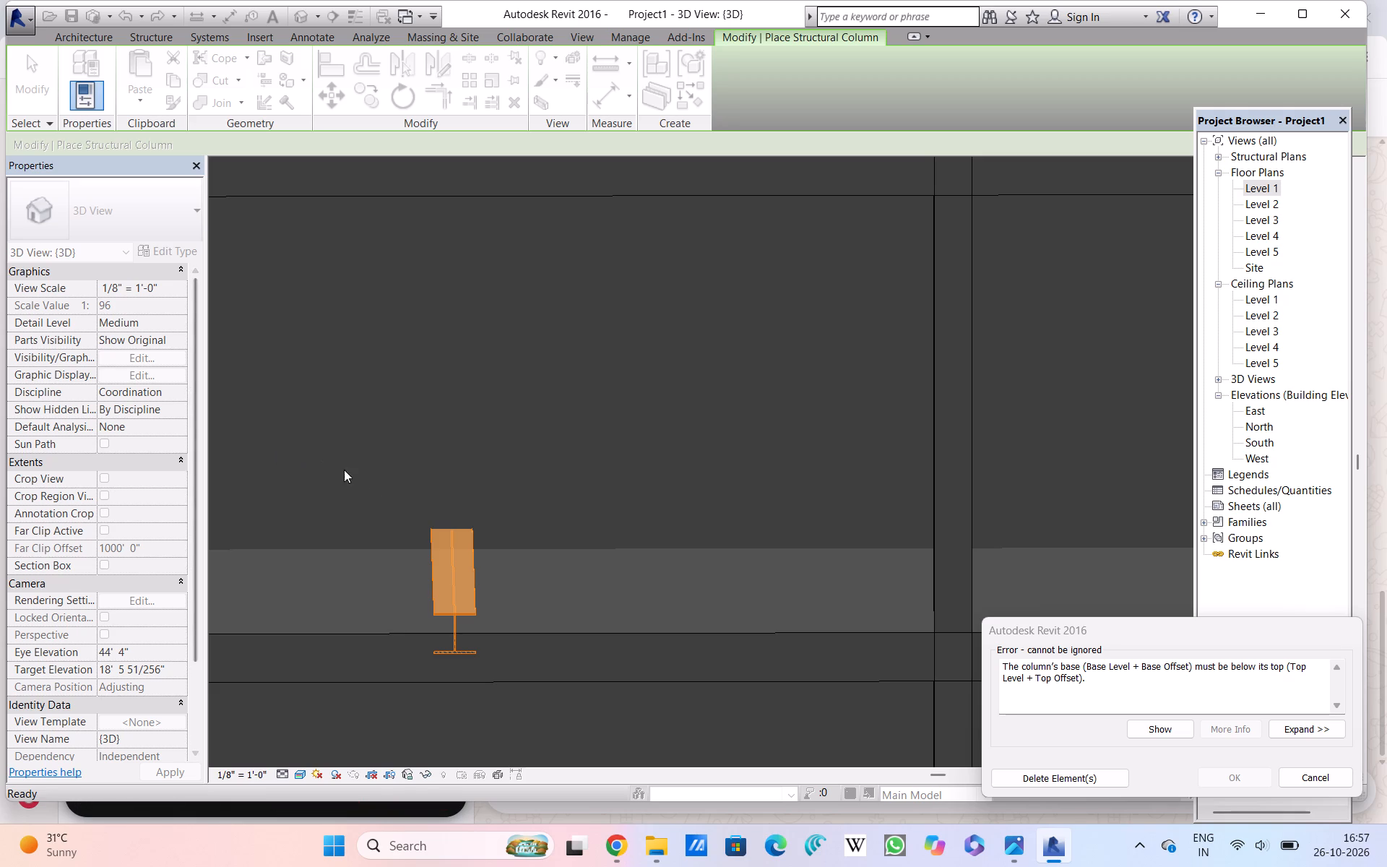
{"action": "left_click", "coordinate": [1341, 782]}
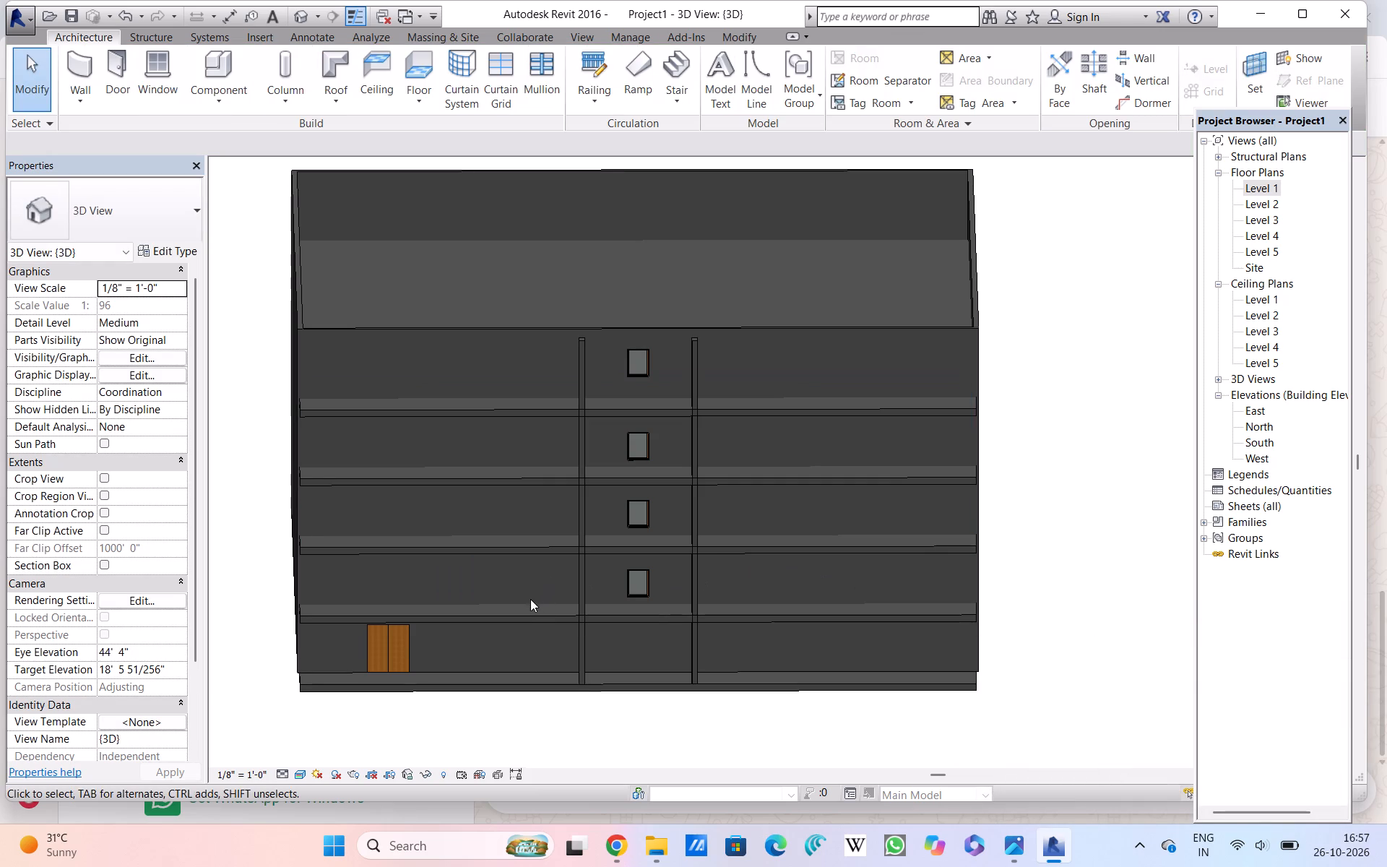
Close the notification card covering the 3D view.
{"action": "left_click", "coordinate": [436, 615]}
{"action": "double_click", "coordinate": [252, 535]}
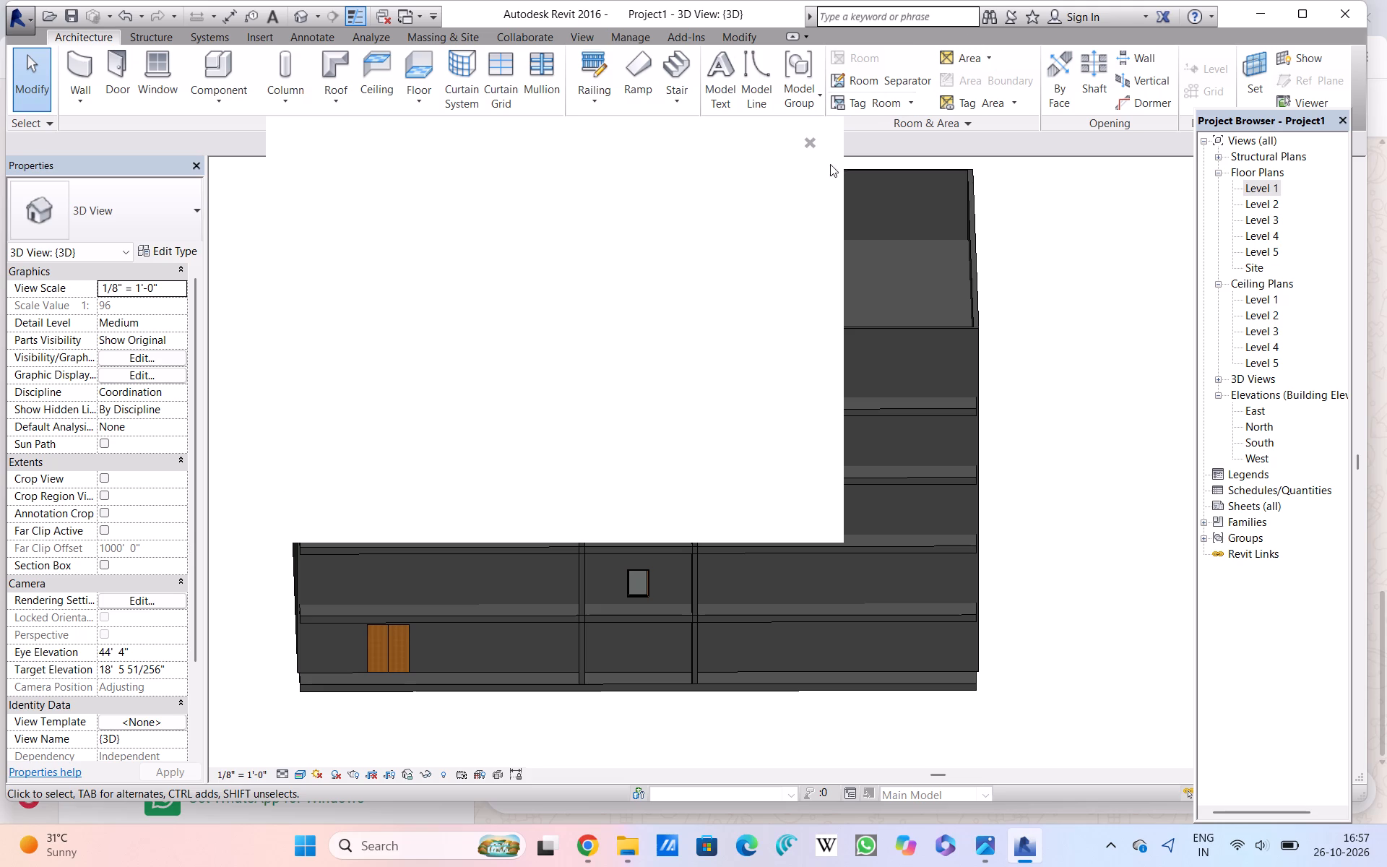
{"action": "left_click", "coordinate": [820, 147]}
{"action": "double_click", "coordinate": [803, 139]}
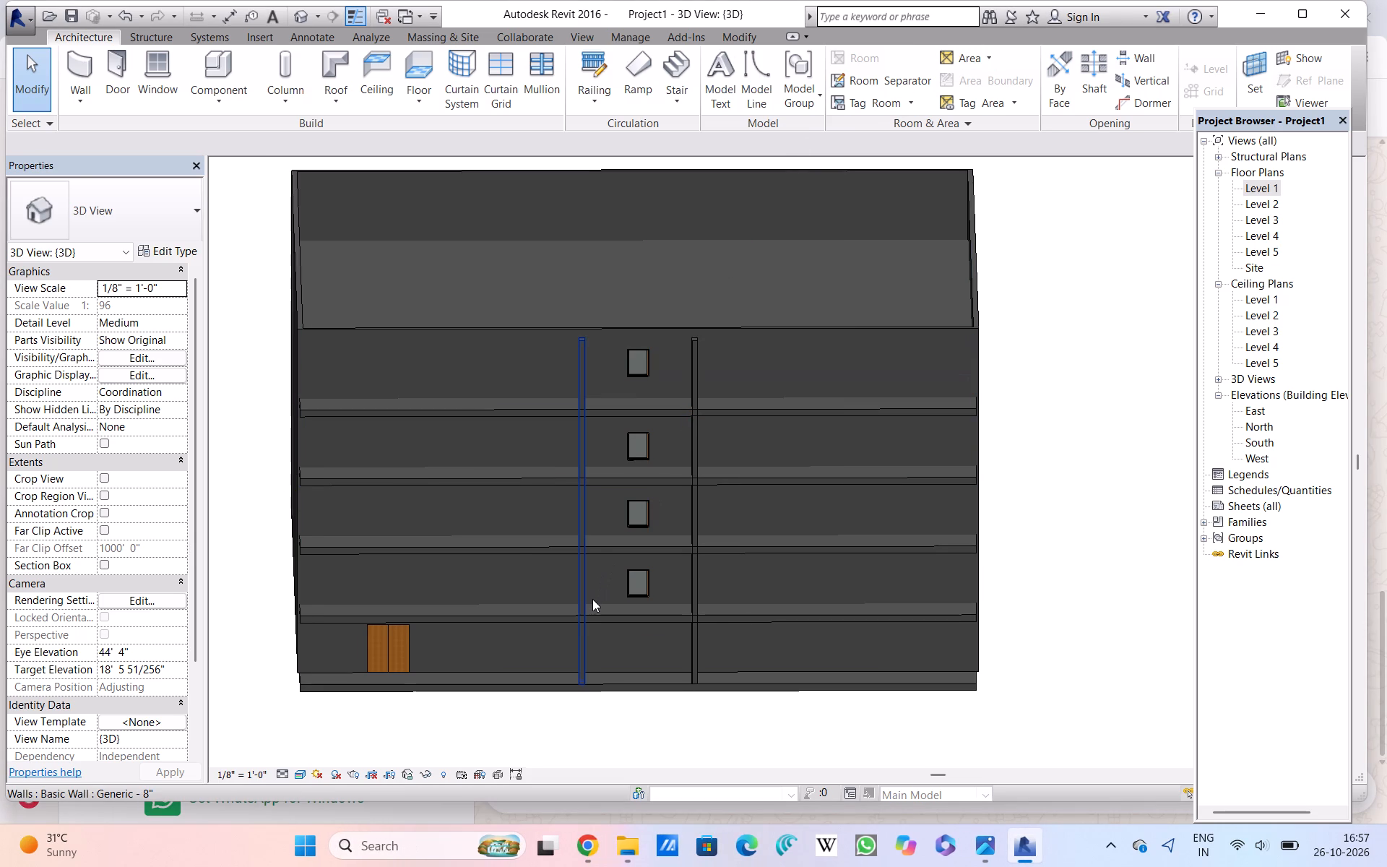
Open the Level 1 floor plan with the whole building outline and elevation markers in view.
{"action": "scroll", "coordinate": [639, 585], "scroll_direction": "up", "scroll_amount": 3}
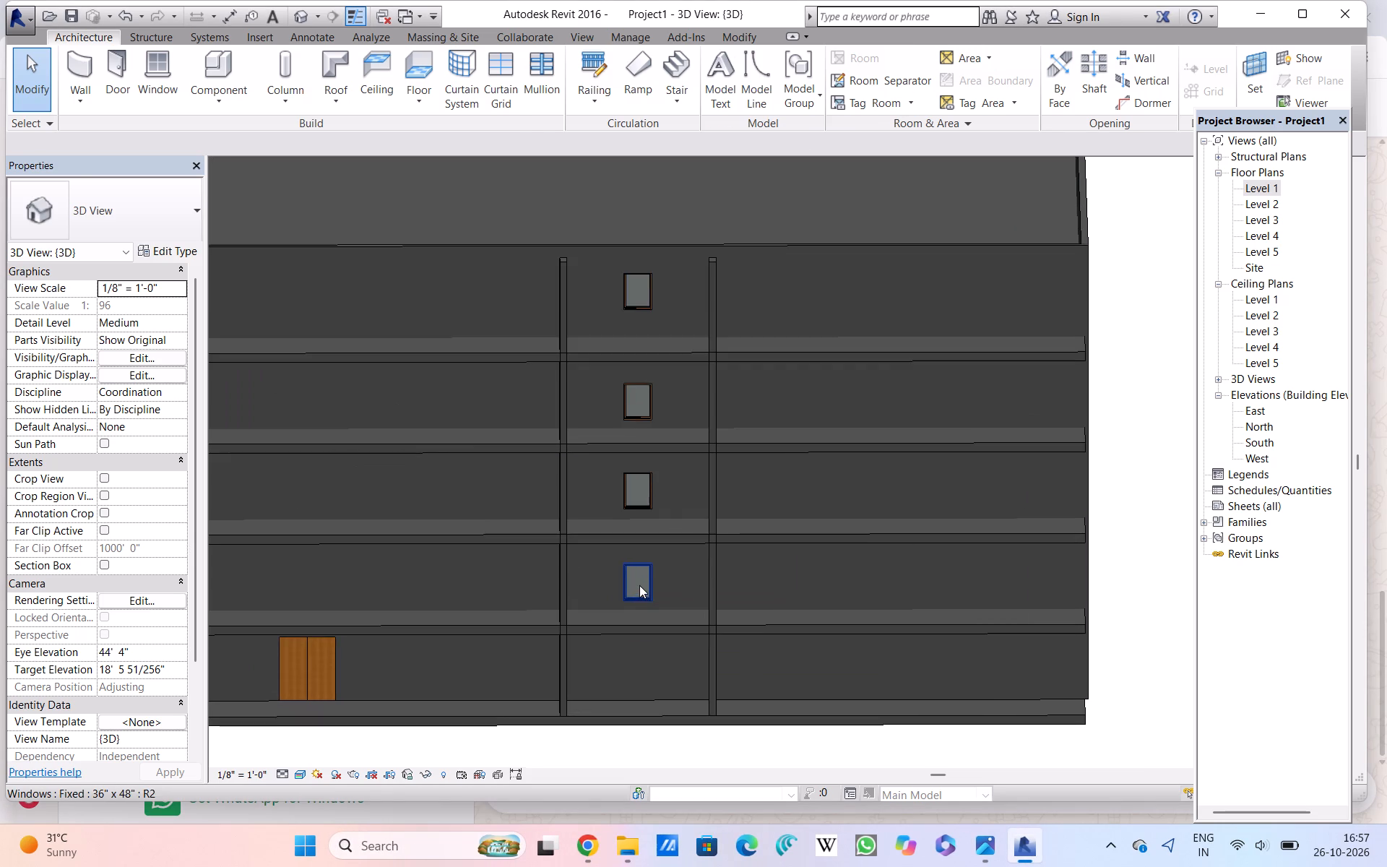
{"action": "scroll", "coordinate": [639, 585], "scroll_direction": "up", "scroll_amount": 4}
{"action": "scroll", "coordinate": [639, 585], "scroll_direction": "down", "scroll_amount": 8}
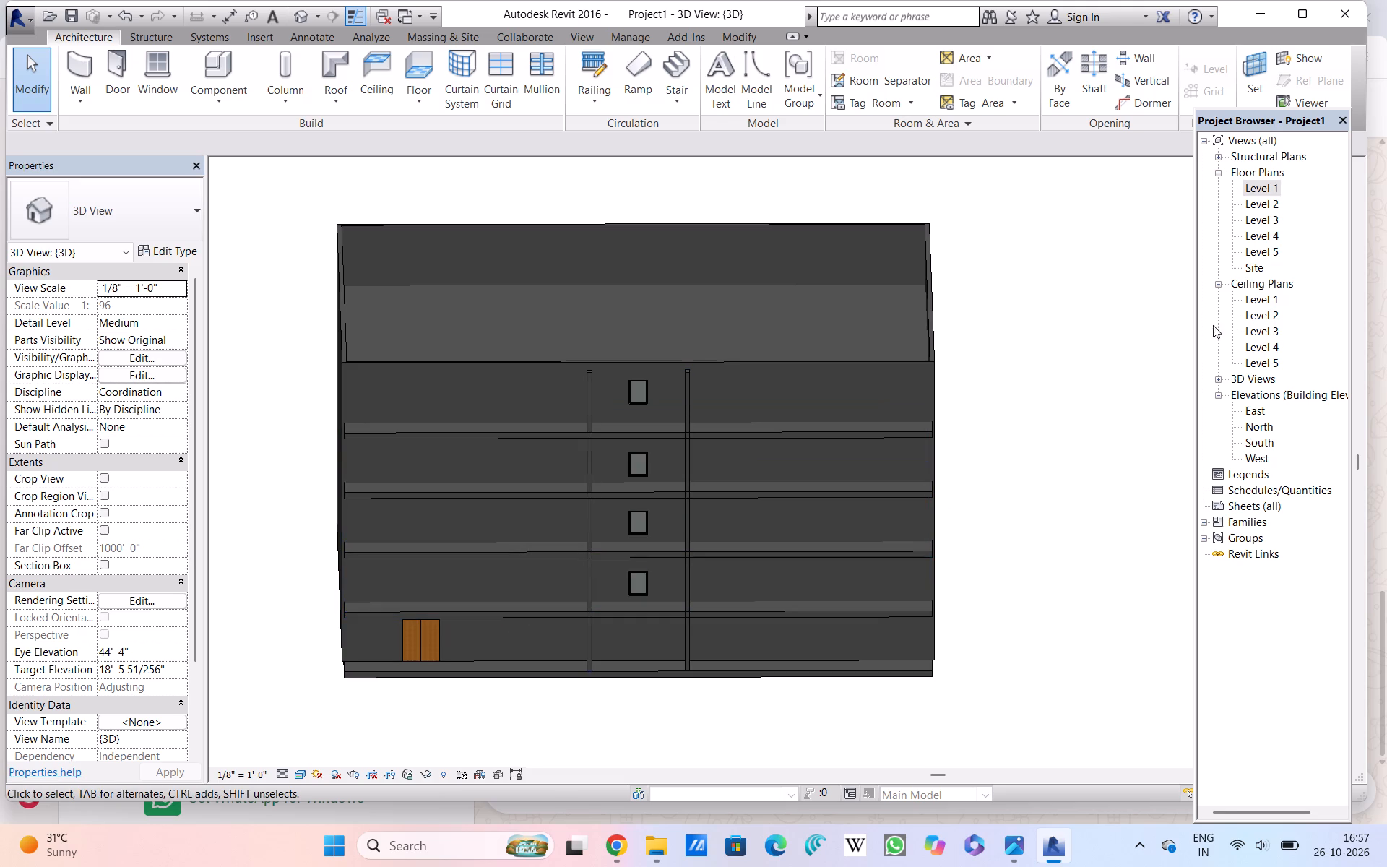
{"action": "double_click", "coordinate": [1262, 191]}
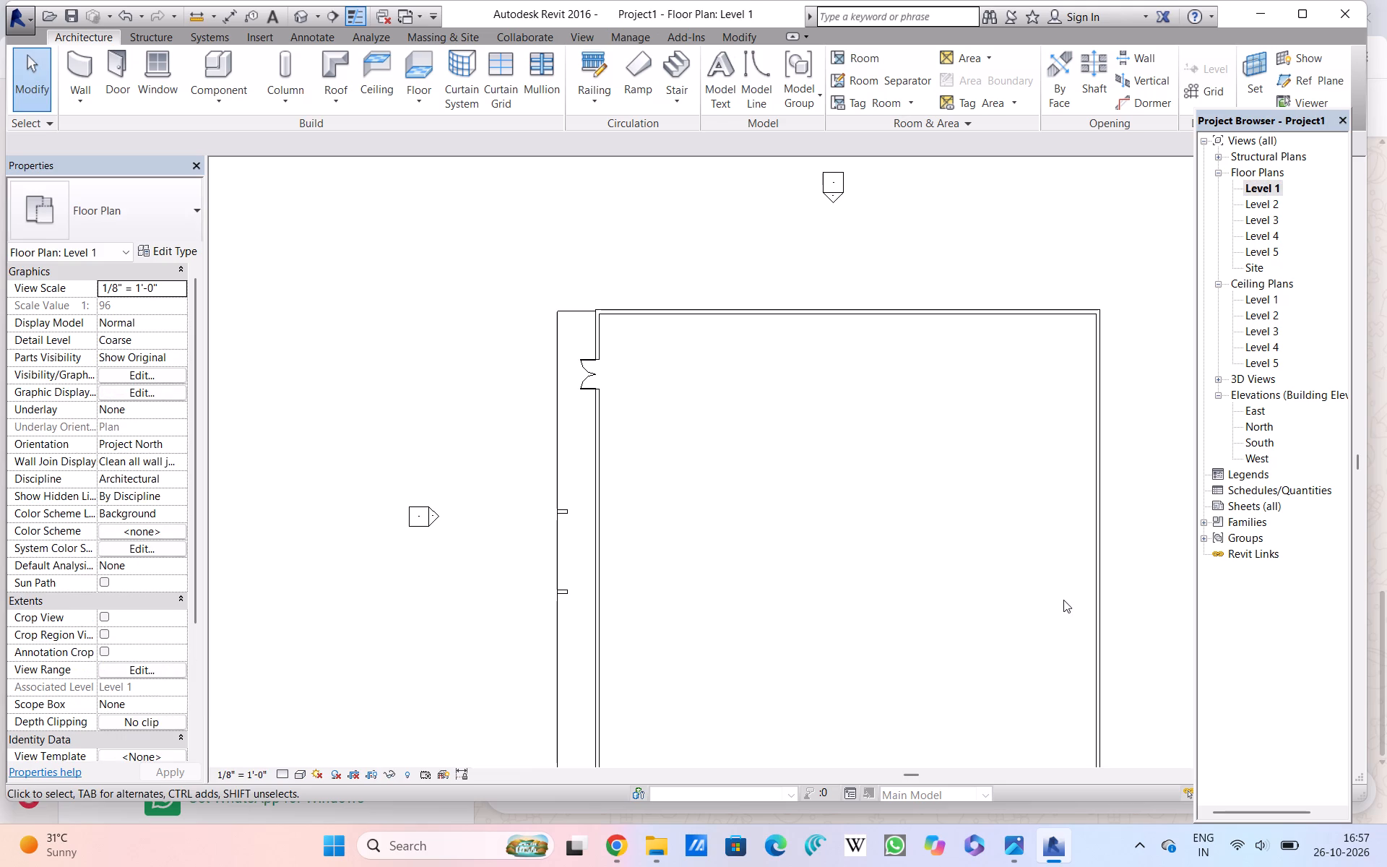
{"action": "middle_click_drag", "start_coordinate": [1063, 600], "coordinate": [1066, 491]}
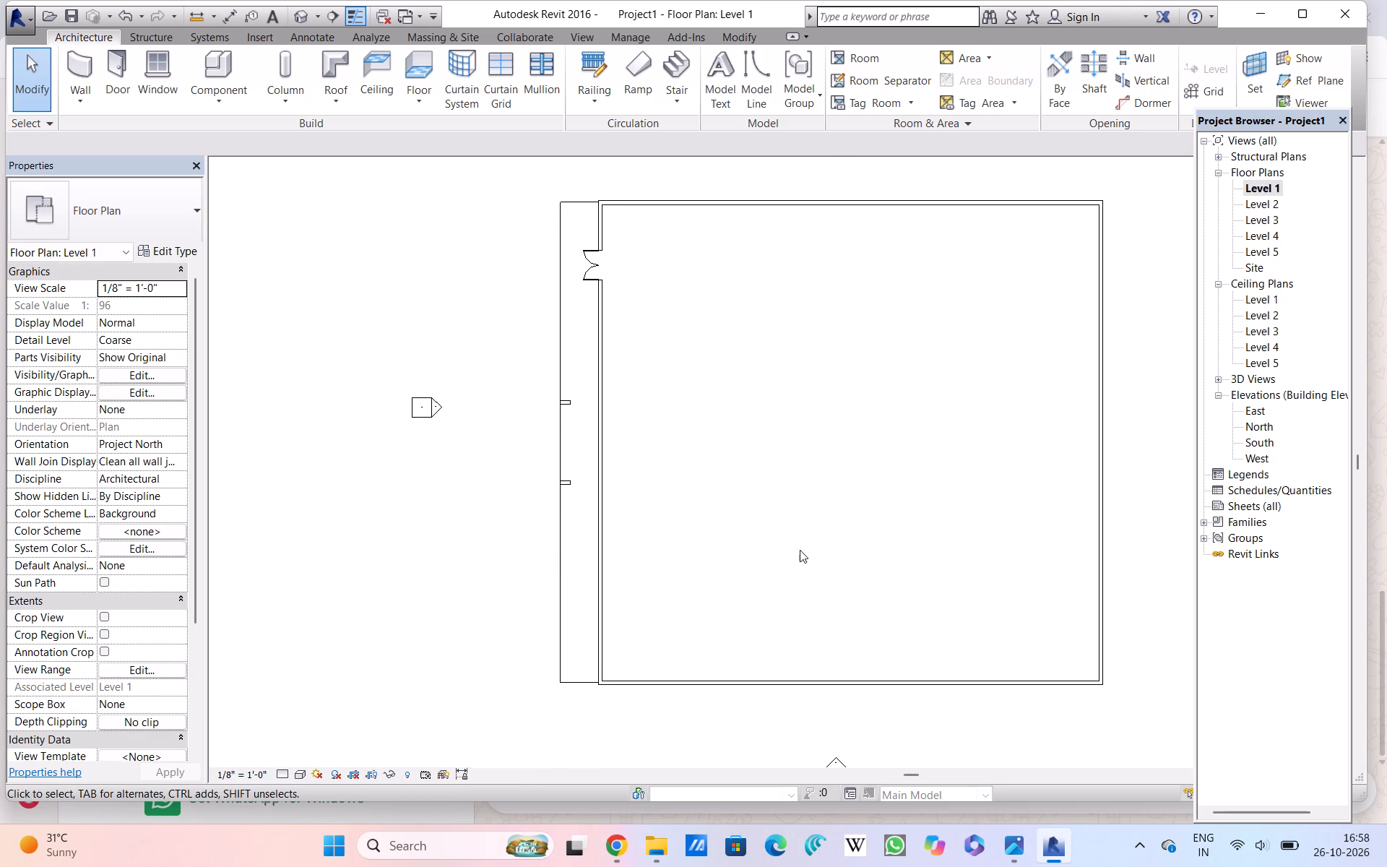
{"action": "scroll", "coordinate": [792, 517], "scroll_direction": "down", "scroll_amount": 3}
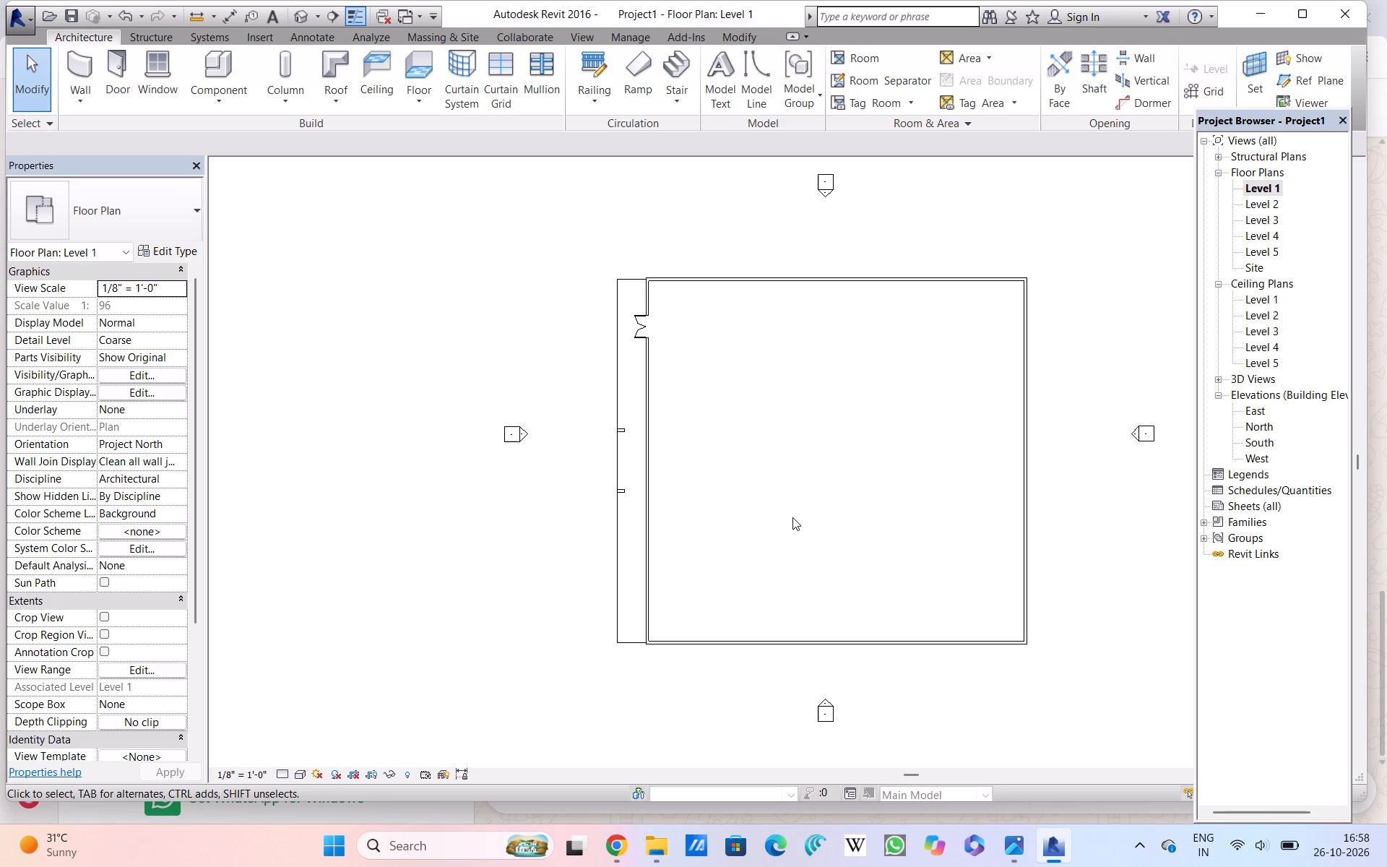
{"action": "middle_click_drag", "start_coordinate": [805, 515], "coordinate": [707, 517]}
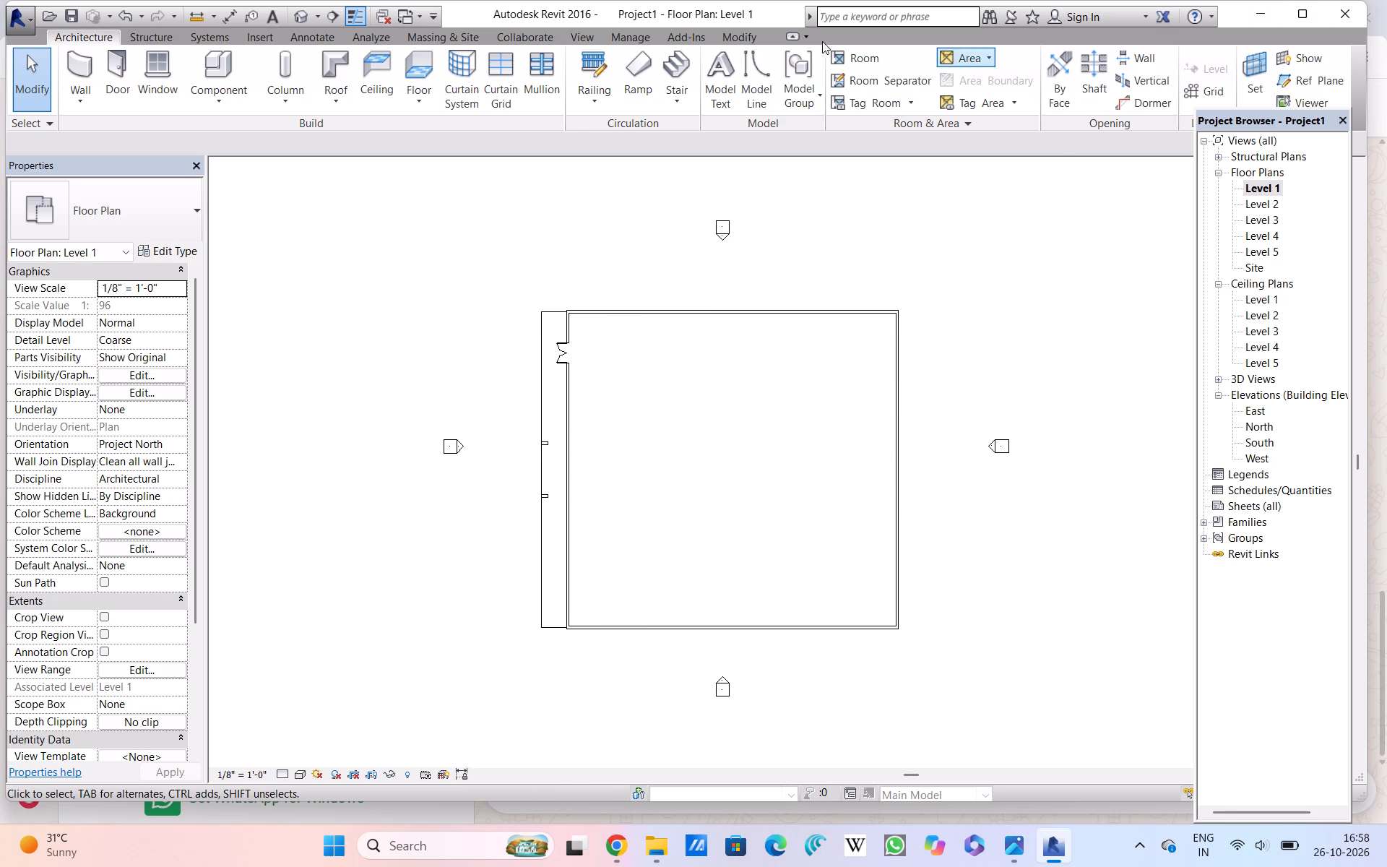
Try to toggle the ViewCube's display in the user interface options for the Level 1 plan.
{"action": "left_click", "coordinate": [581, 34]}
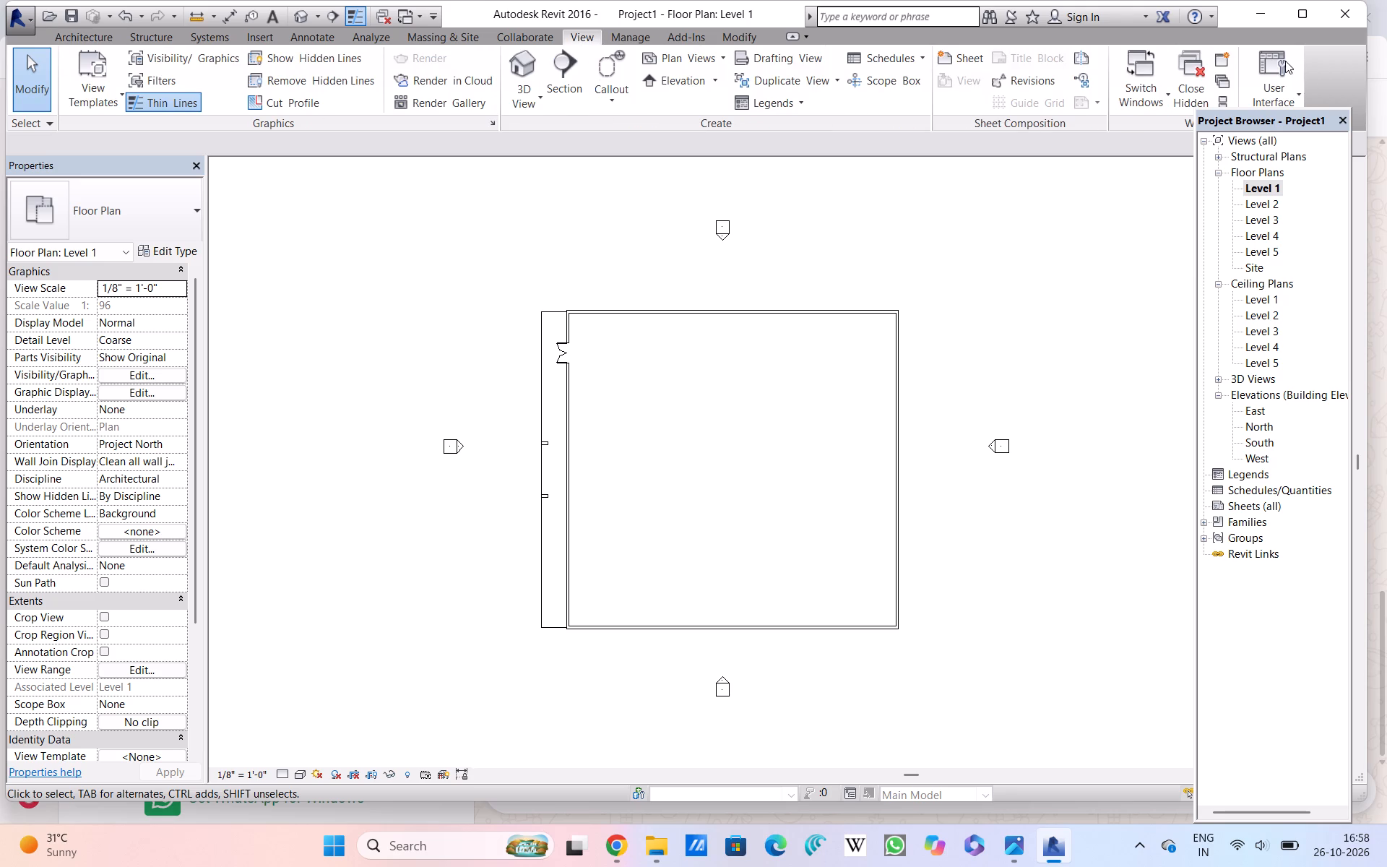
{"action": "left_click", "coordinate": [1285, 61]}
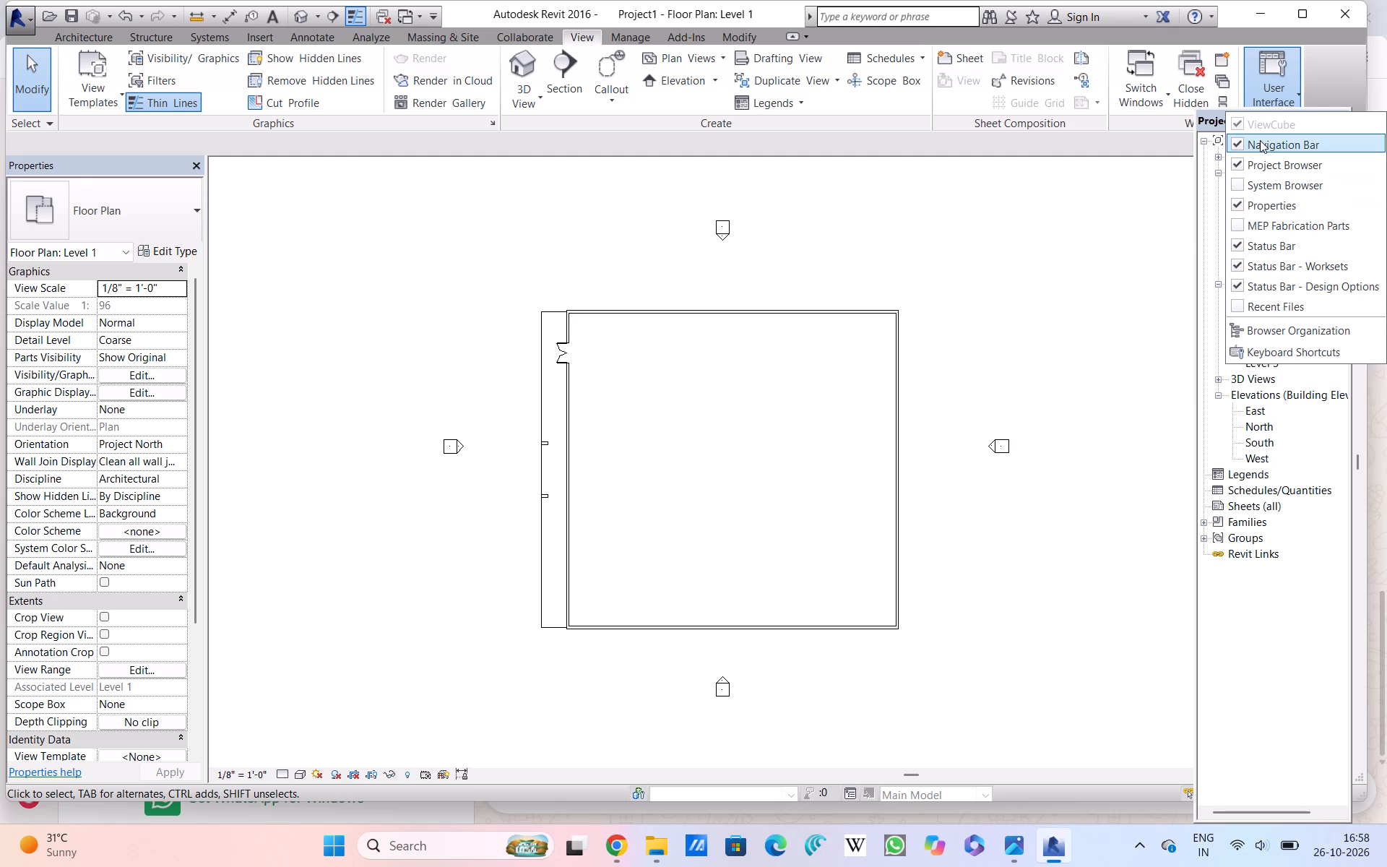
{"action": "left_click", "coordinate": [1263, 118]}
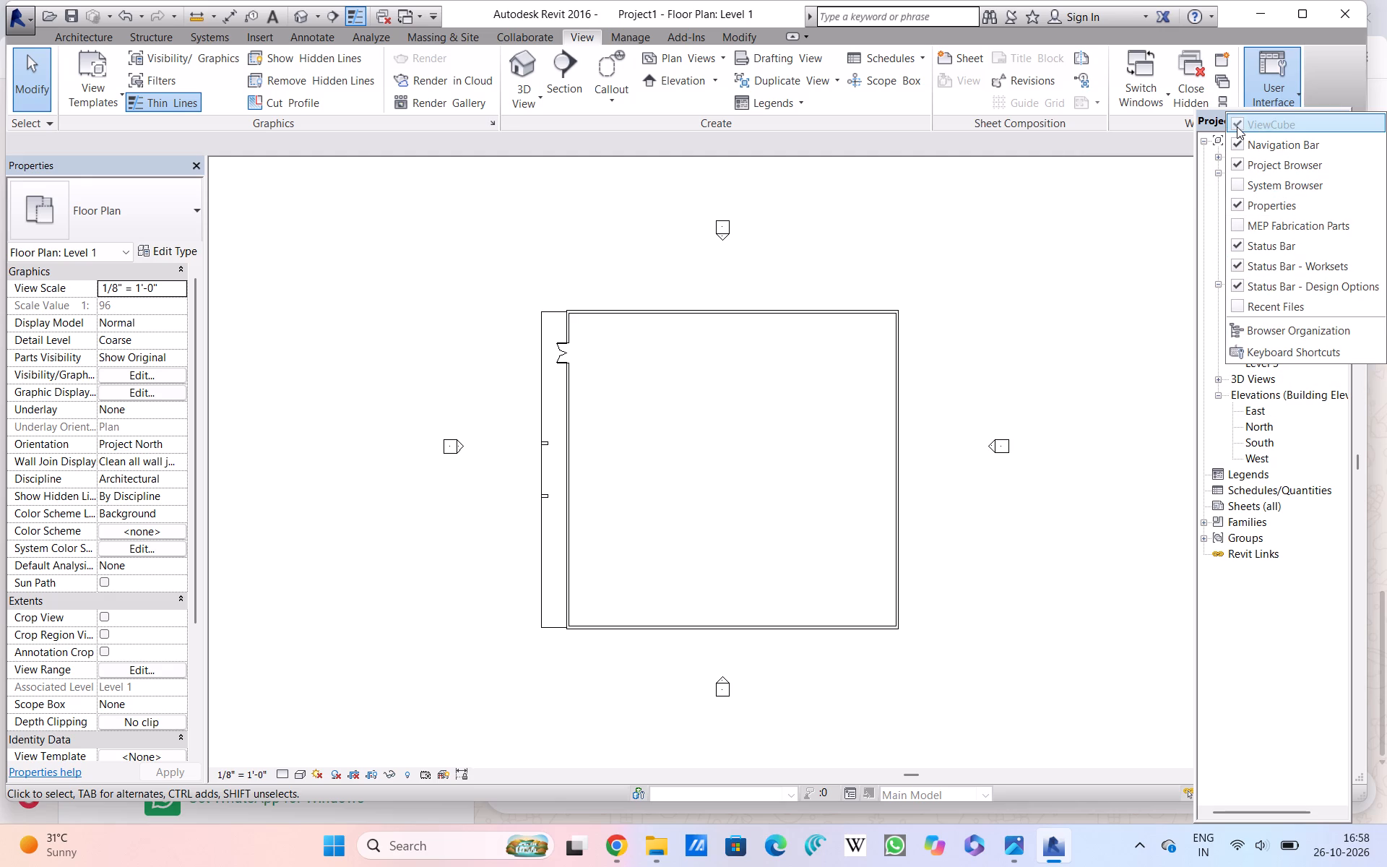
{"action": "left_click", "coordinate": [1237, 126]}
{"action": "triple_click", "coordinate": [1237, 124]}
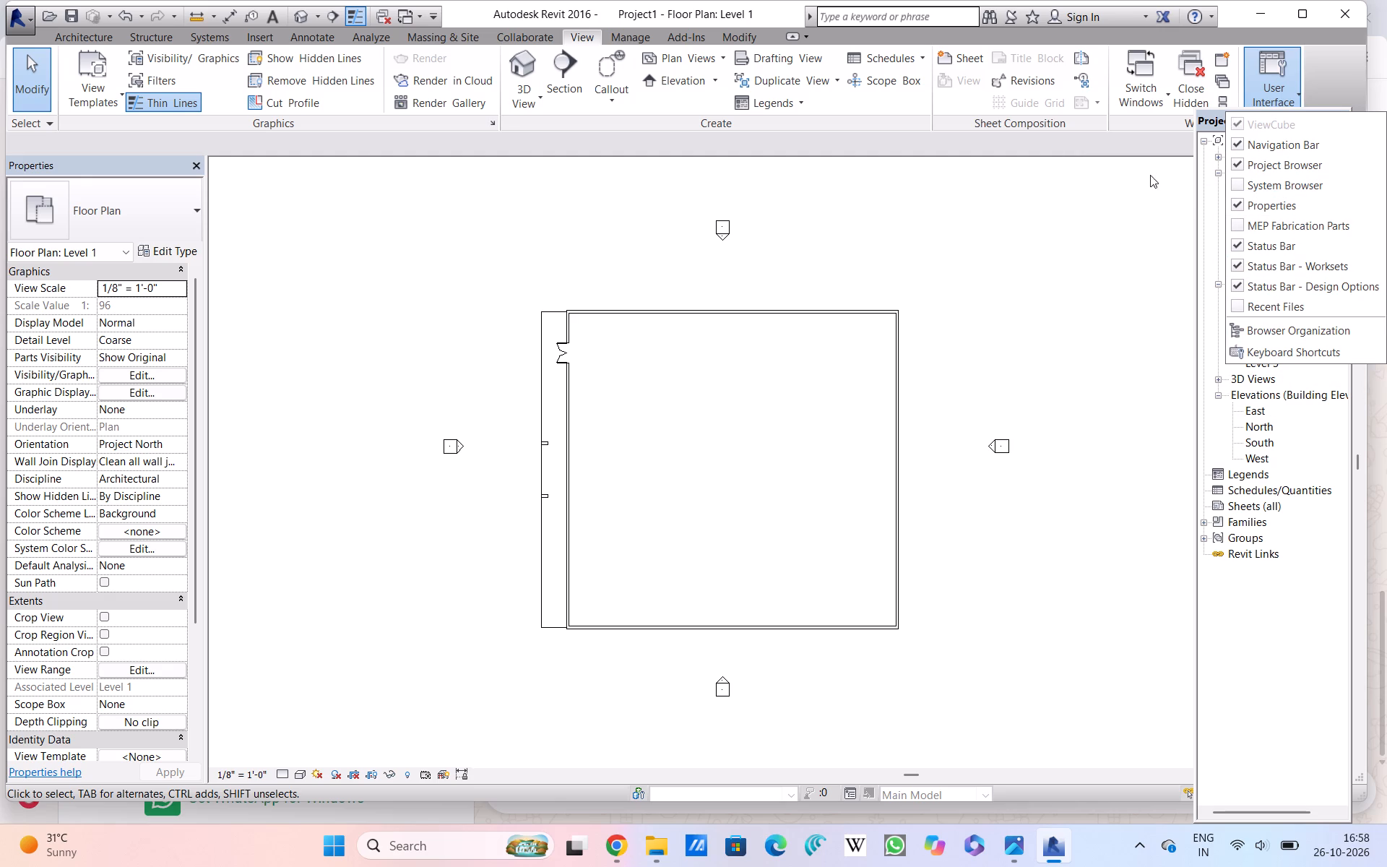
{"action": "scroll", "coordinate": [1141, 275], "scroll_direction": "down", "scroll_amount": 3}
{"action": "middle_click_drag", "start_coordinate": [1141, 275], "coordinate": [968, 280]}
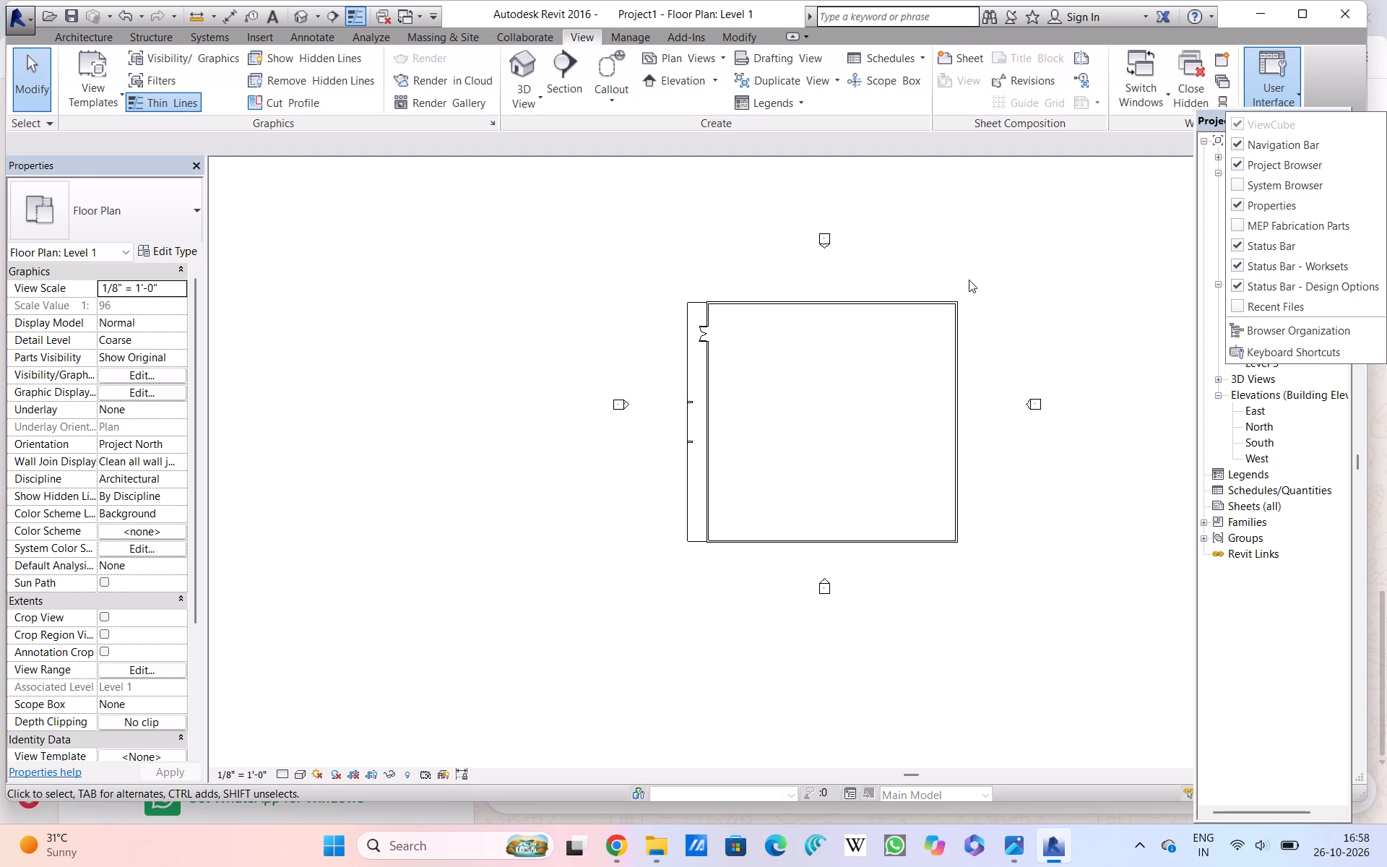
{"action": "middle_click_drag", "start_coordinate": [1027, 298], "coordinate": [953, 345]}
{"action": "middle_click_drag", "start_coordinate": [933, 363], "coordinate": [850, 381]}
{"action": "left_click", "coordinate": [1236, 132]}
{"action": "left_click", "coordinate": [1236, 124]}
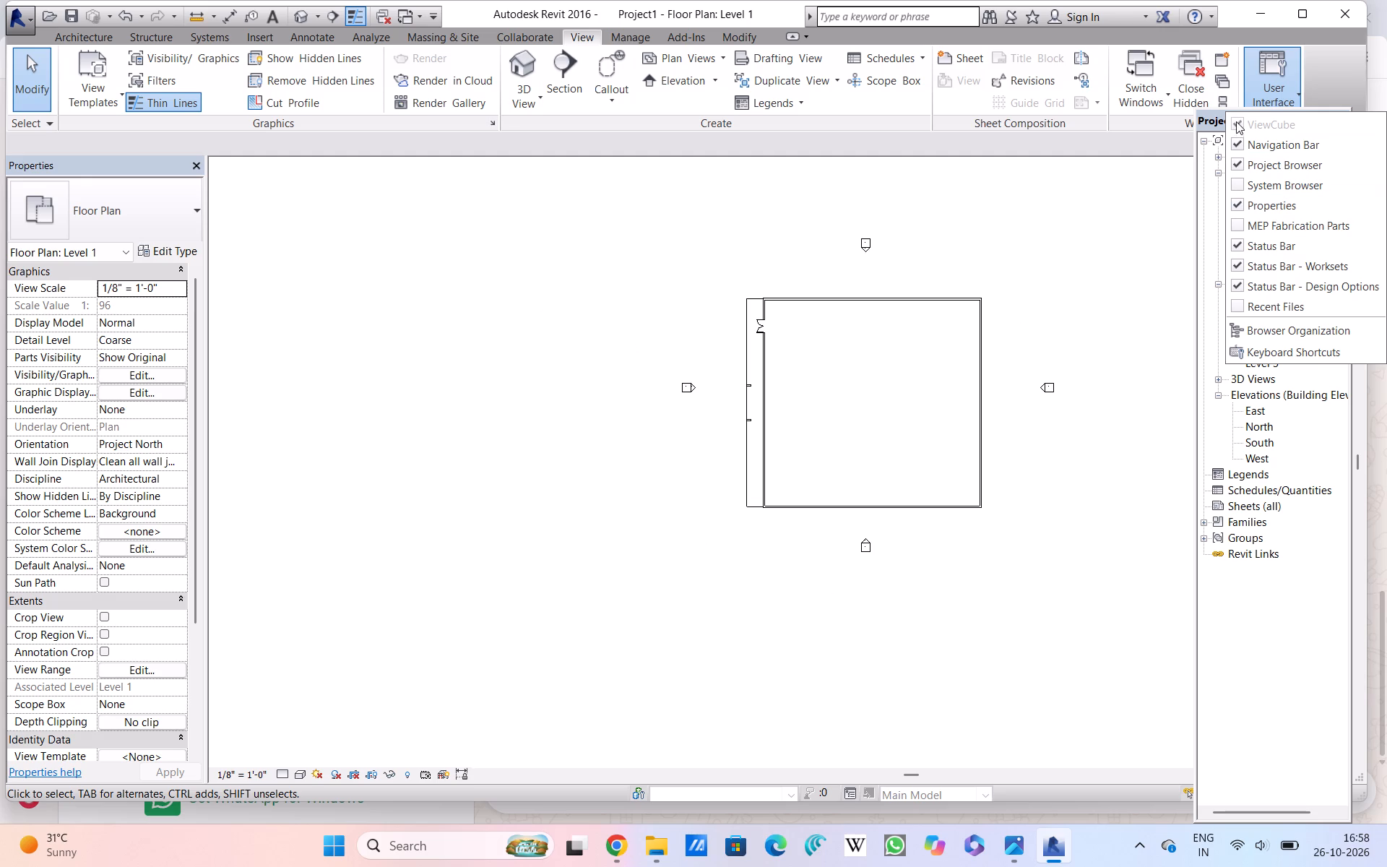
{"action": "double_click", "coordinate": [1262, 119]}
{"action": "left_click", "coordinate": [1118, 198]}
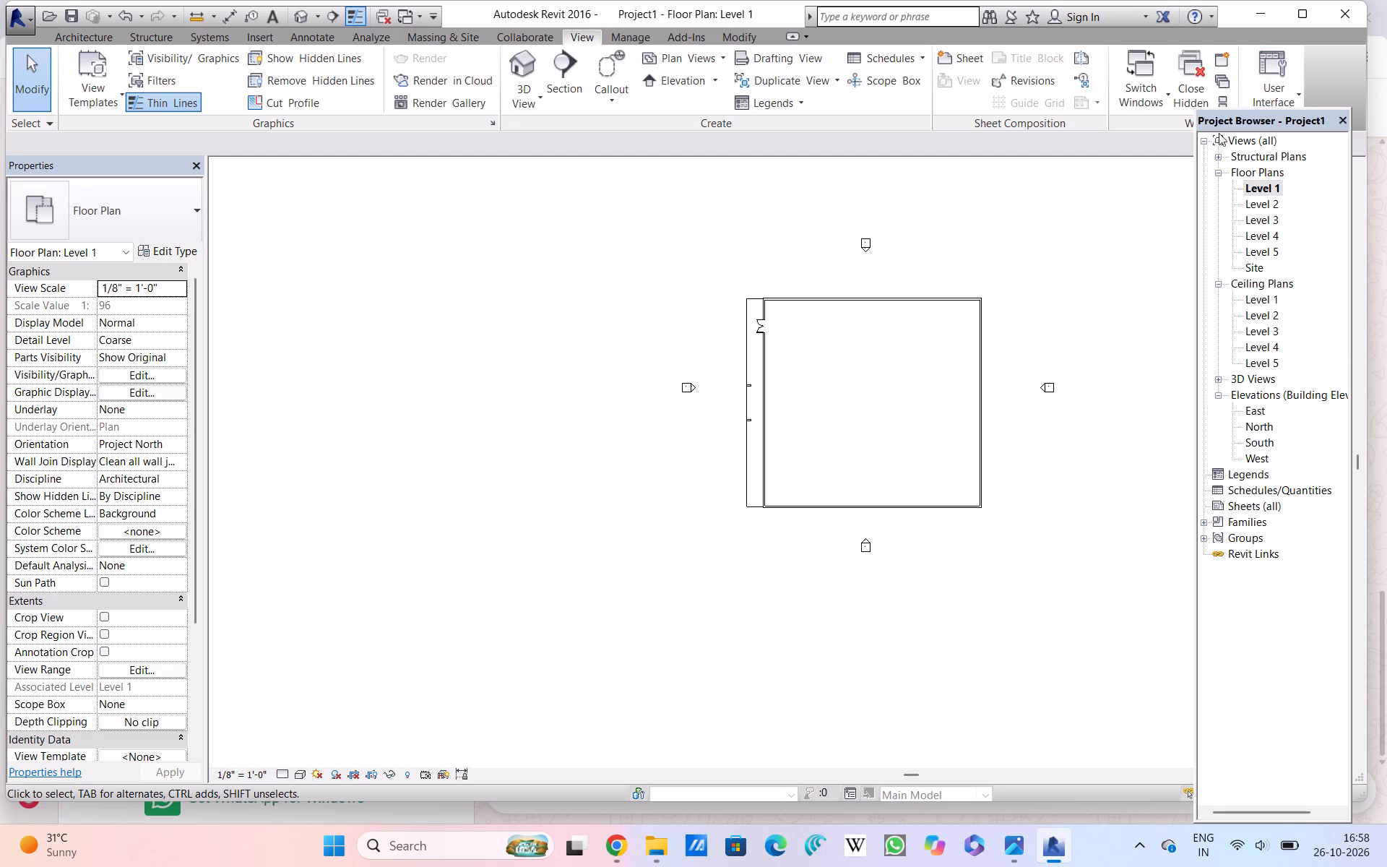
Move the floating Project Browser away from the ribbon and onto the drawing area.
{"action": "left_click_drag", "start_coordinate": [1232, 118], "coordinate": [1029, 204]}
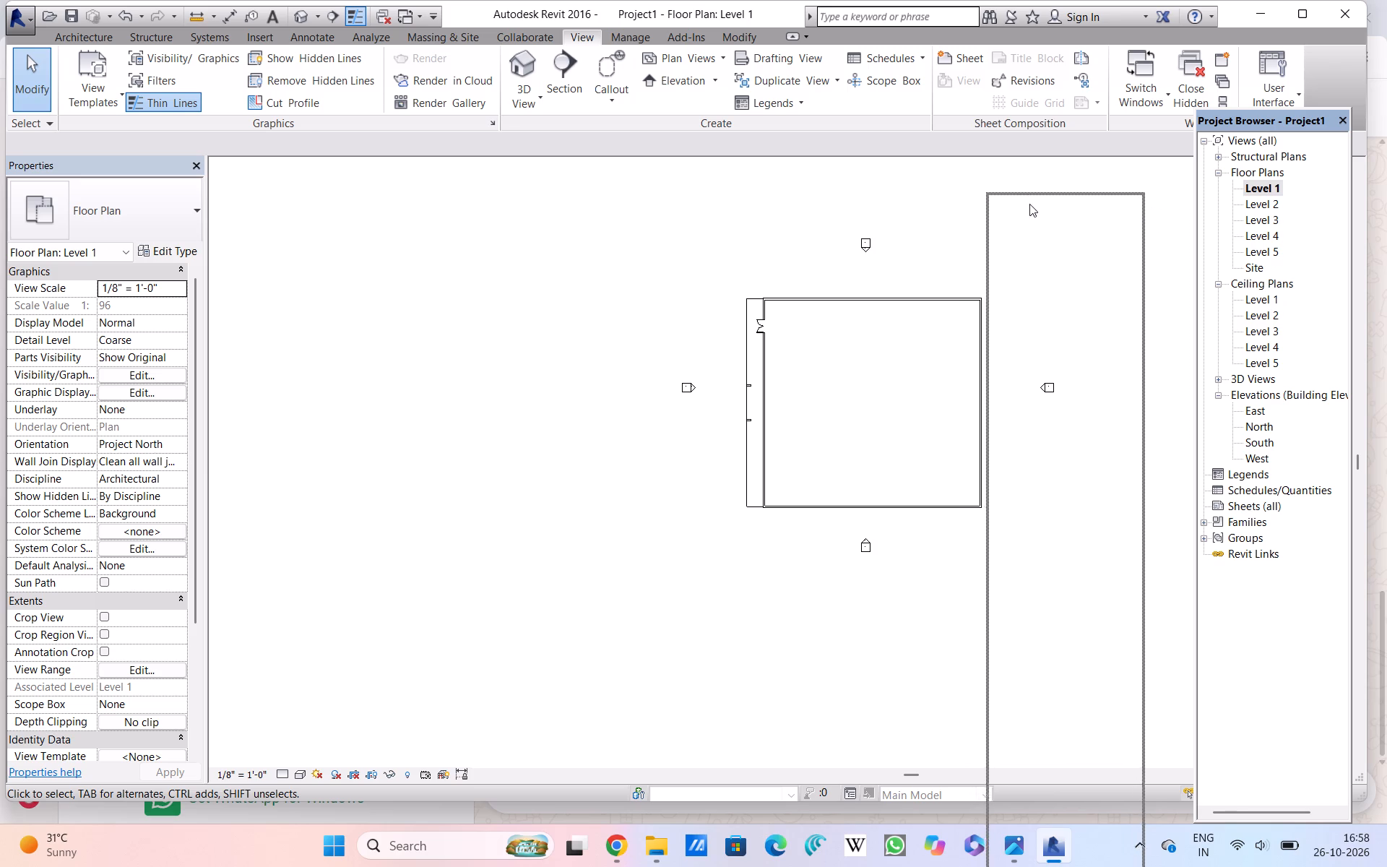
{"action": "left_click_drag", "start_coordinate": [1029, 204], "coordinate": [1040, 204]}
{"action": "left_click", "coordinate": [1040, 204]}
Close the notification card covering the Level 1 floor plan.
{"action": "middle_click_drag", "start_coordinate": [1196, 204], "coordinate": [1198, 204]}
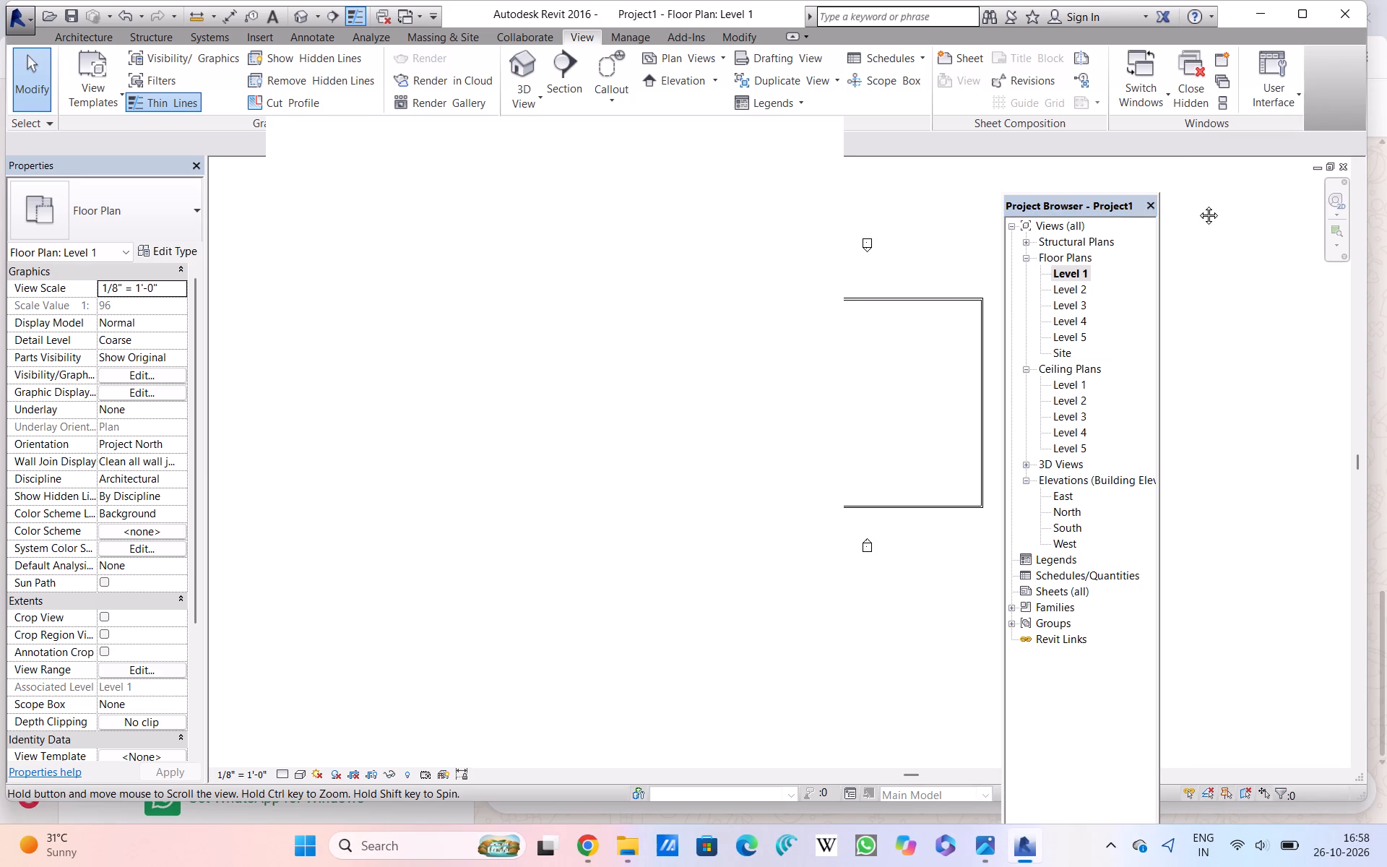
{"action": "middle_click_drag", "start_coordinate": [1198, 204], "coordinate": [1150, 205]}
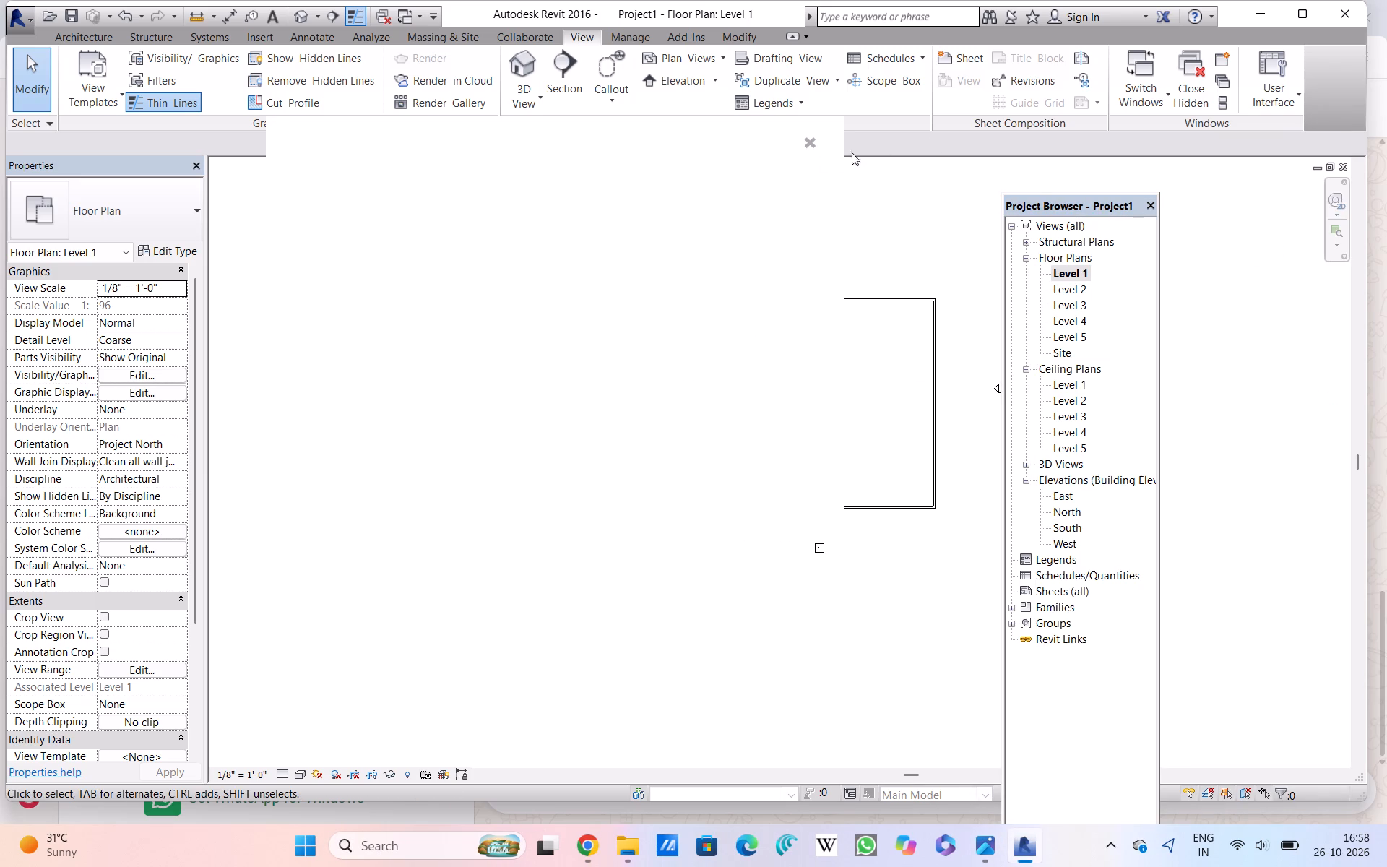
{"action": "triple_click", "coordinate": [814, 147]}
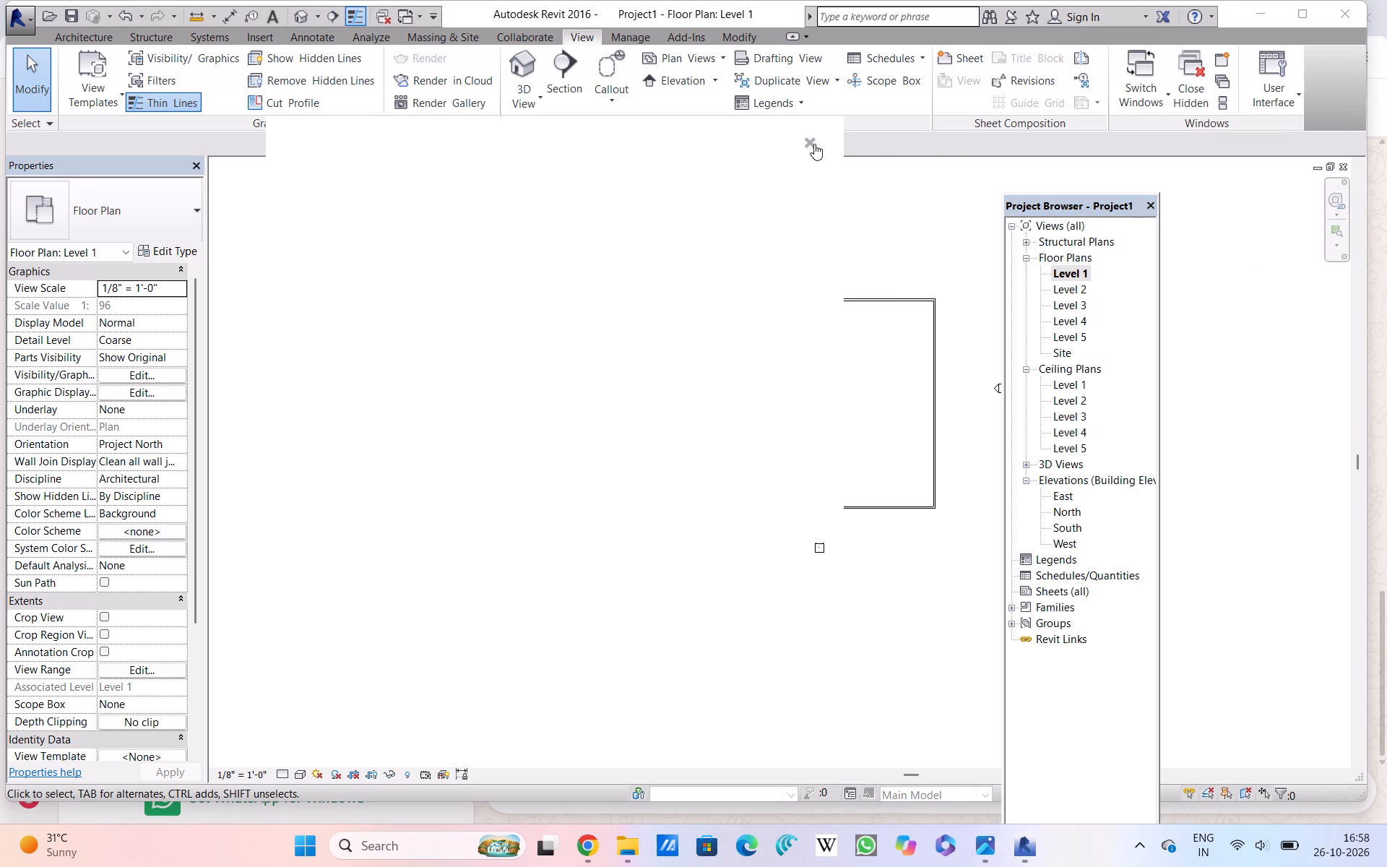
{"action": "middle_click_drag", "start_coordinate": [1132, 272], "coordinate": [1036, 296]}
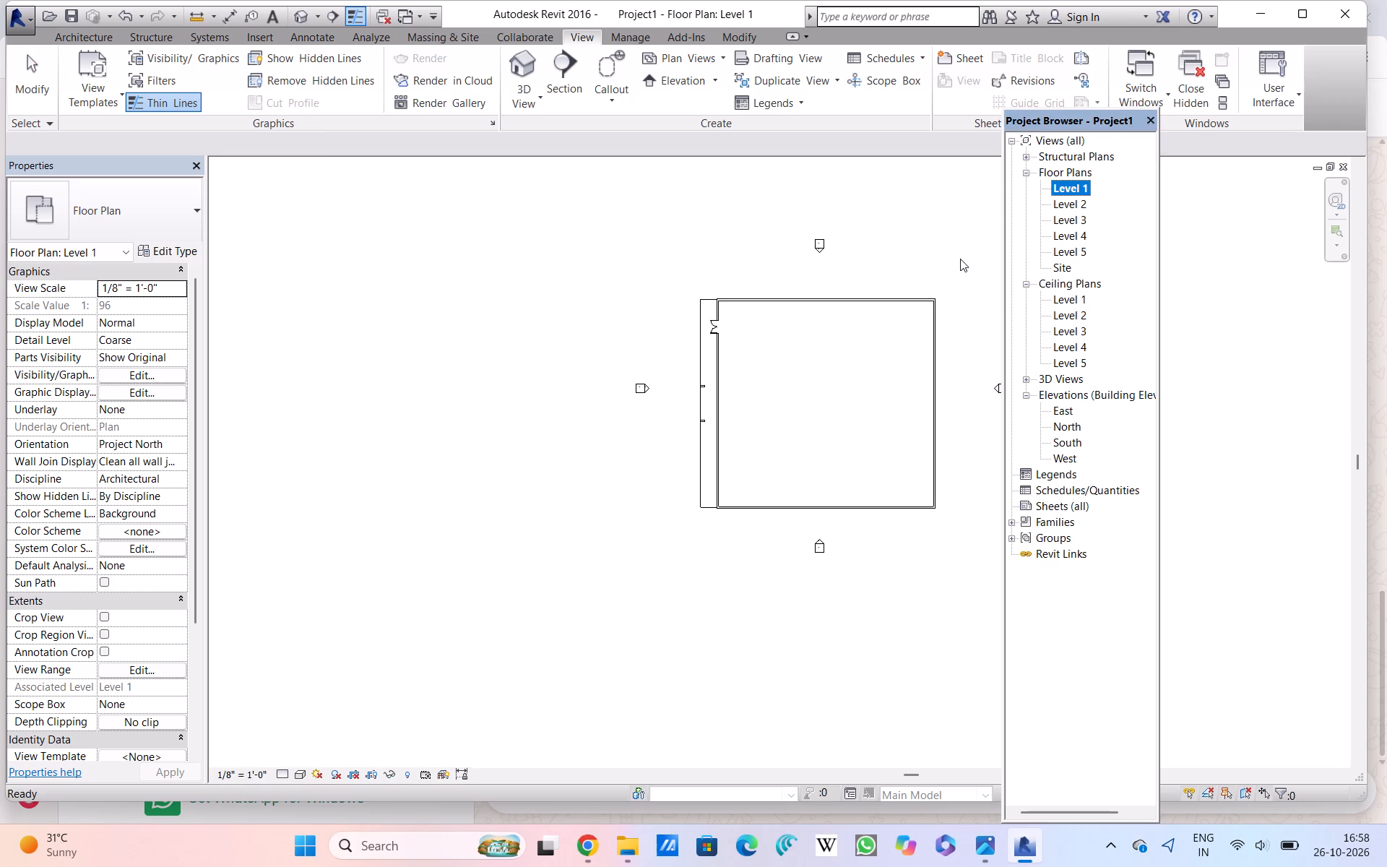
Reposition the Project Browser as a floating palette beside the plan, clear of the ribbon and the building outline.
{"action": "left_click", "coordinate": [960, 259]}
{"action": "middle_click_drag", "start_coordinate": [960, 259], "coordinate": [748, 289]}
{"action": "left_click_drag", "start_coordinate": [1063, 110], "coordinate": [1279, 201]}
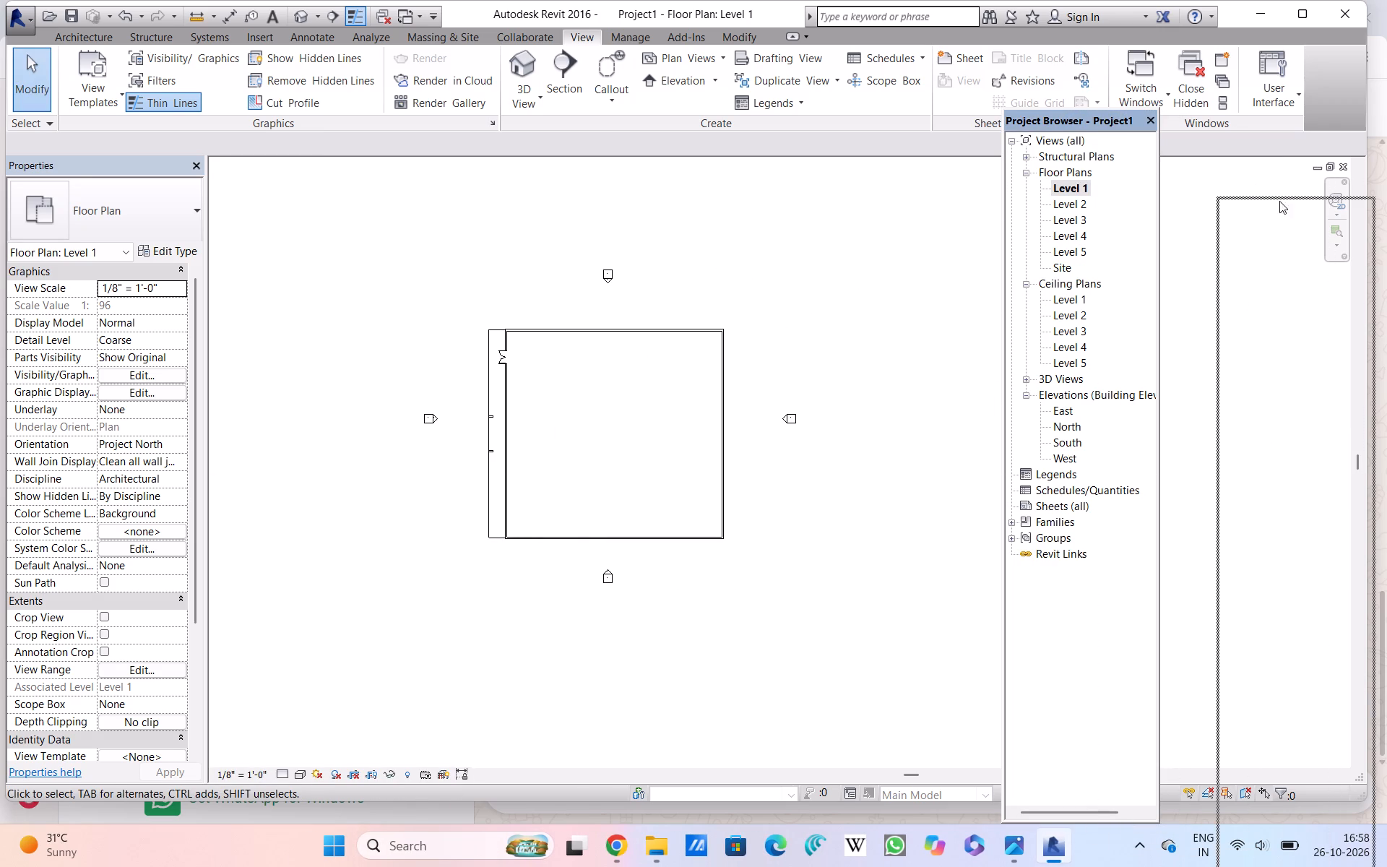
{"action": "left_click_drag", "start_coordinate": [1279, 201], "coordinate": [1253, 150]}
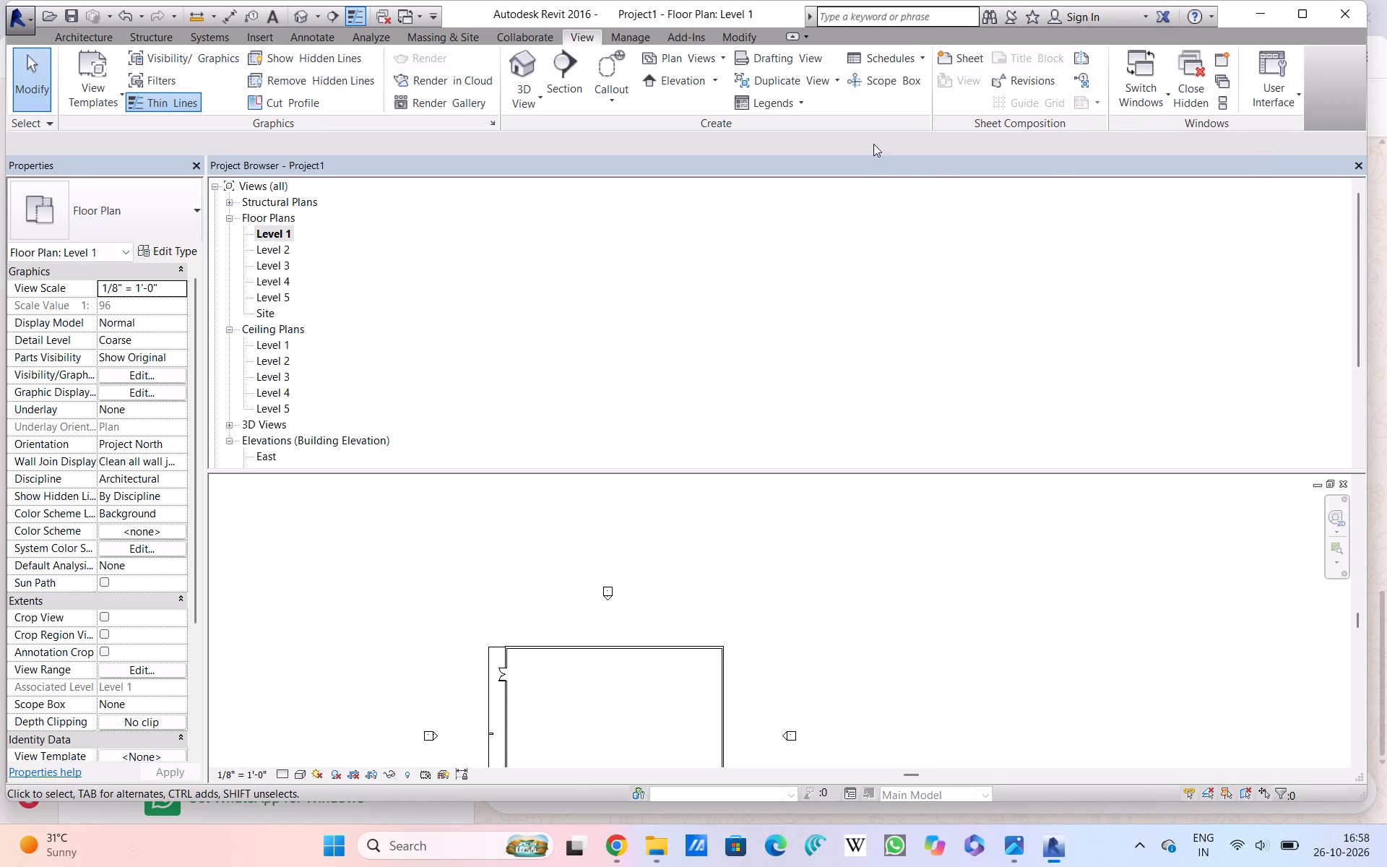
{"action": "left_click_drag", "start_coordinate": [873, 160], "coordinate": [1194, 171]}
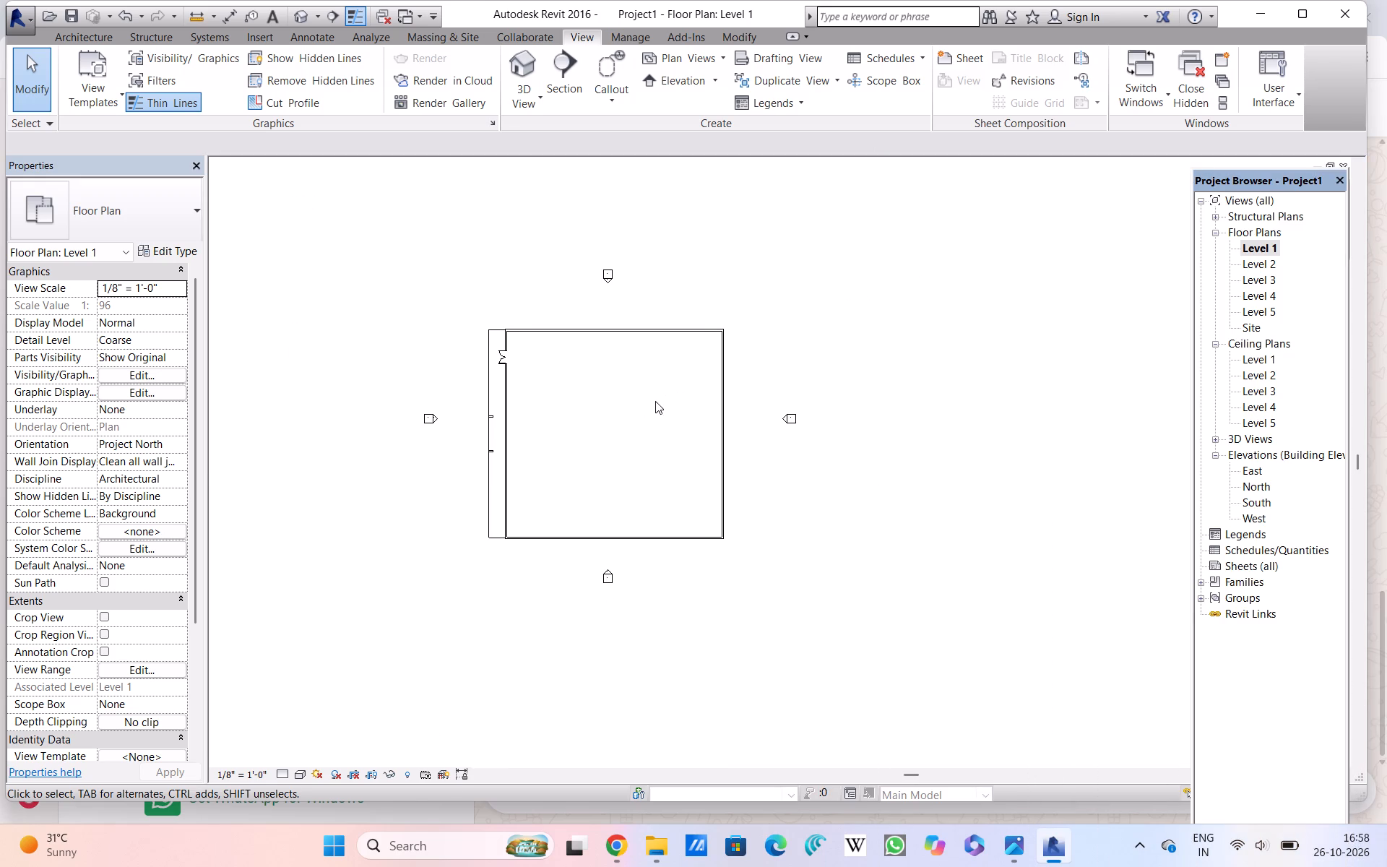
Select the West elevation marker and examine the plan's west side around the double door and the two columns.
{"action": "middle_click_drag", "start_coordinate": [655, 401], "coordinate": [705, 385]}
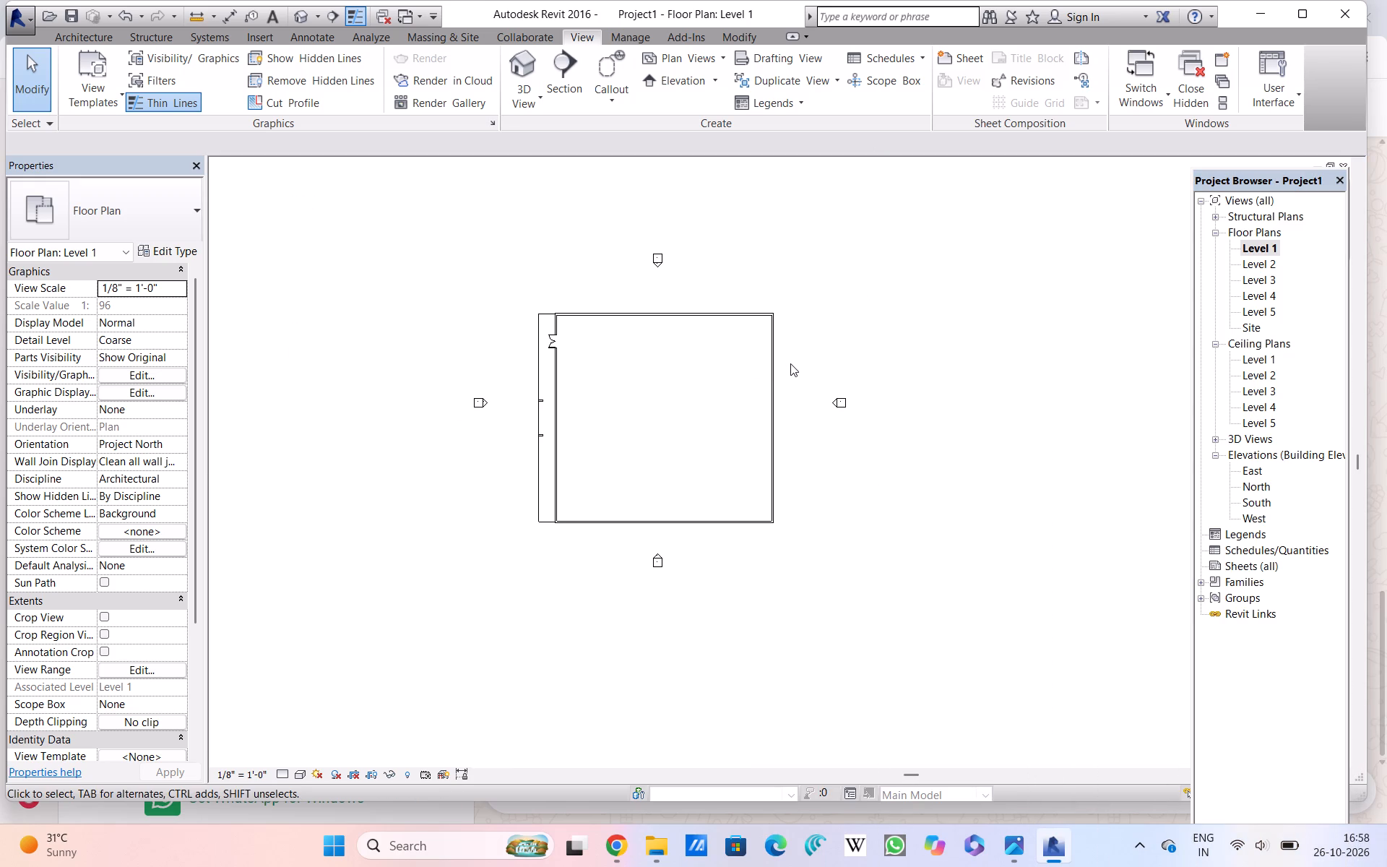
{"action": "scroll", "coordinate": [790, 363], "scroll_direction": "down", "scroll_amount": 1}
{"action": "middle_click_drag", "start_coordinate": [753, 467], "coordinate": [781, 480], "text": "shift"}
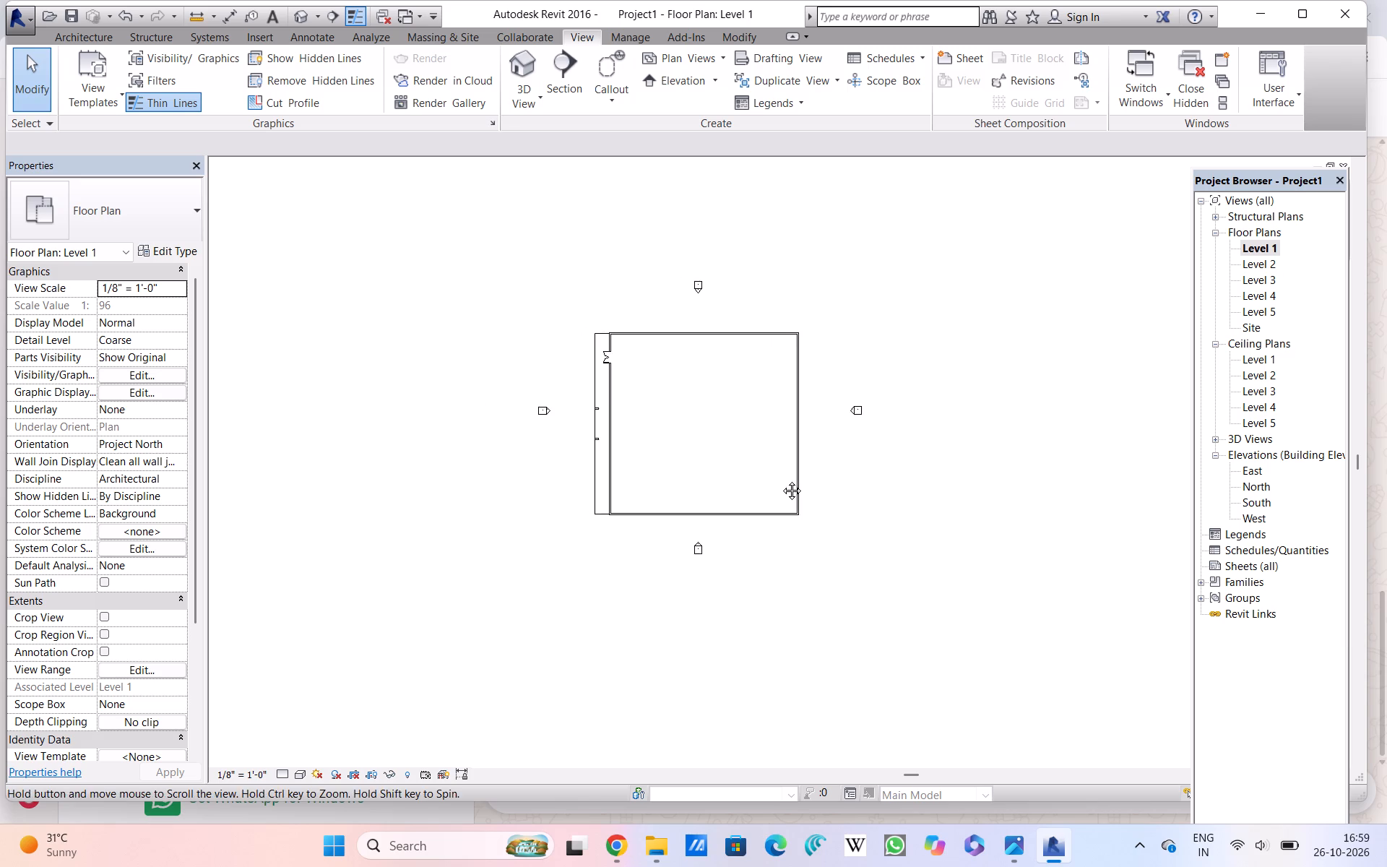
{"action": "middle_click_drag", "start_coordinate": [781, 480], "coordinate": [785, 480], "text": "shift"}
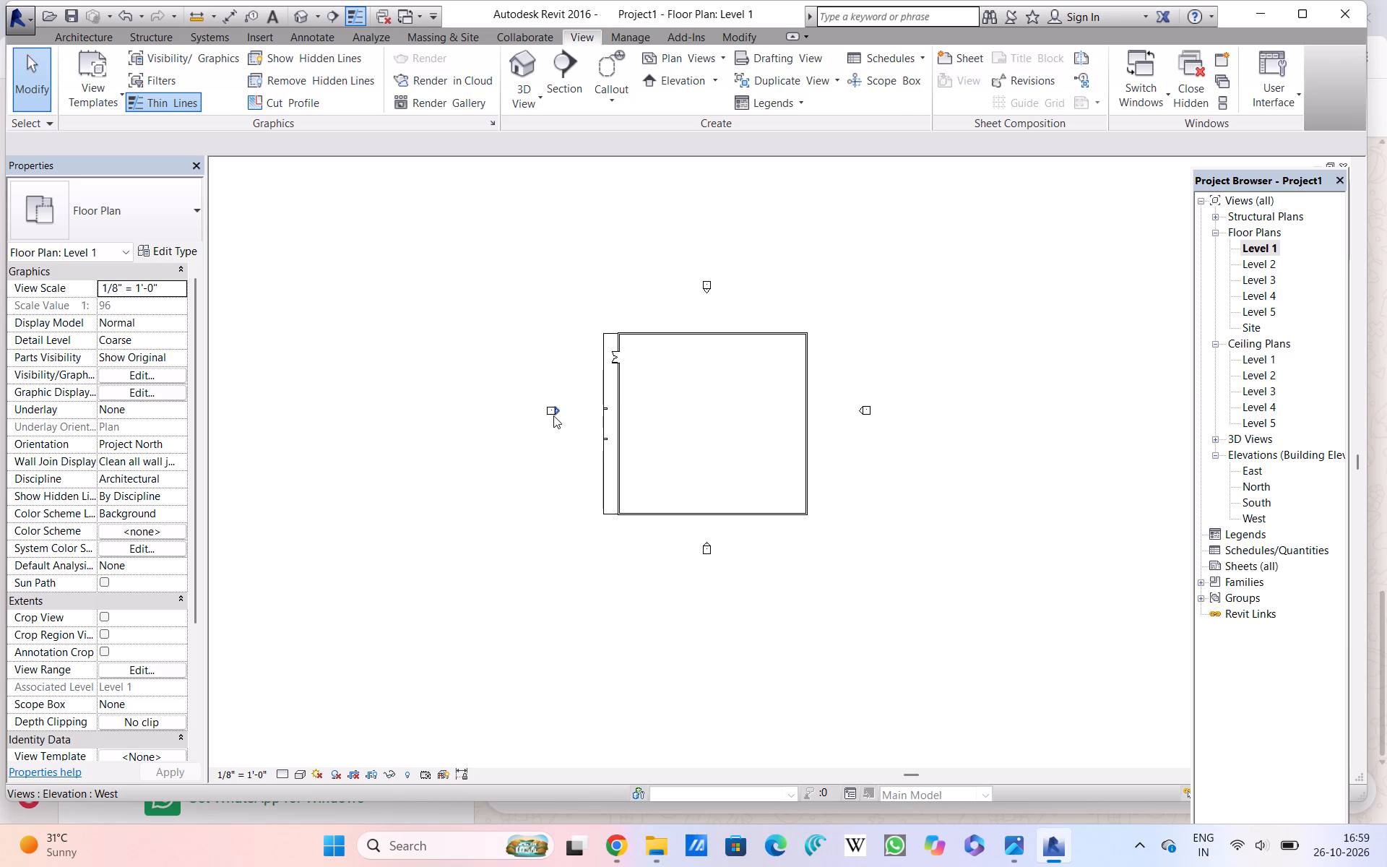
{"action": "left_click", "coordinate": [553, 415]}
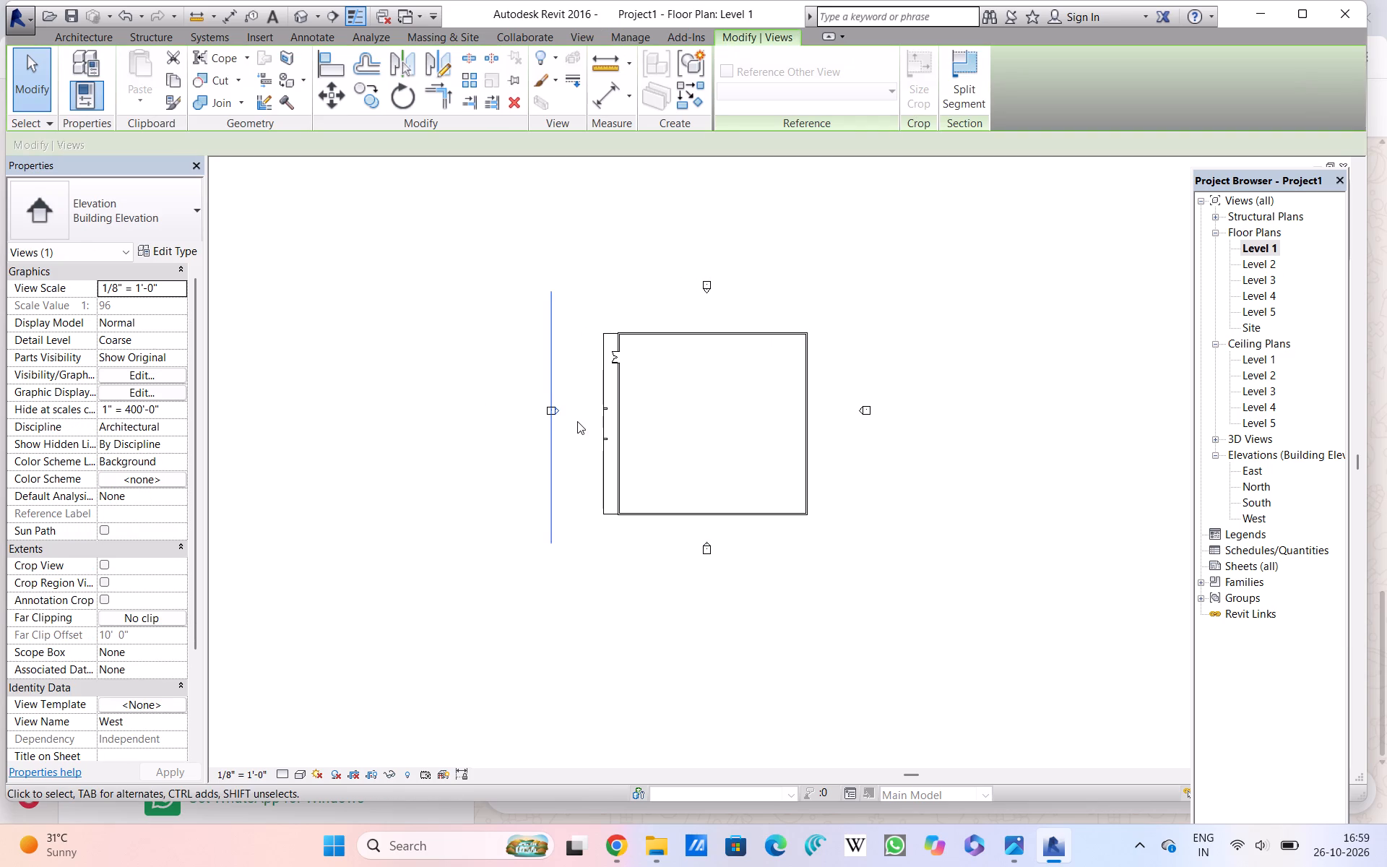
{"action": "middle_click_drag", "start_coordinate": [577, 421], "coordinate": [618, 435], "text": "shift"}
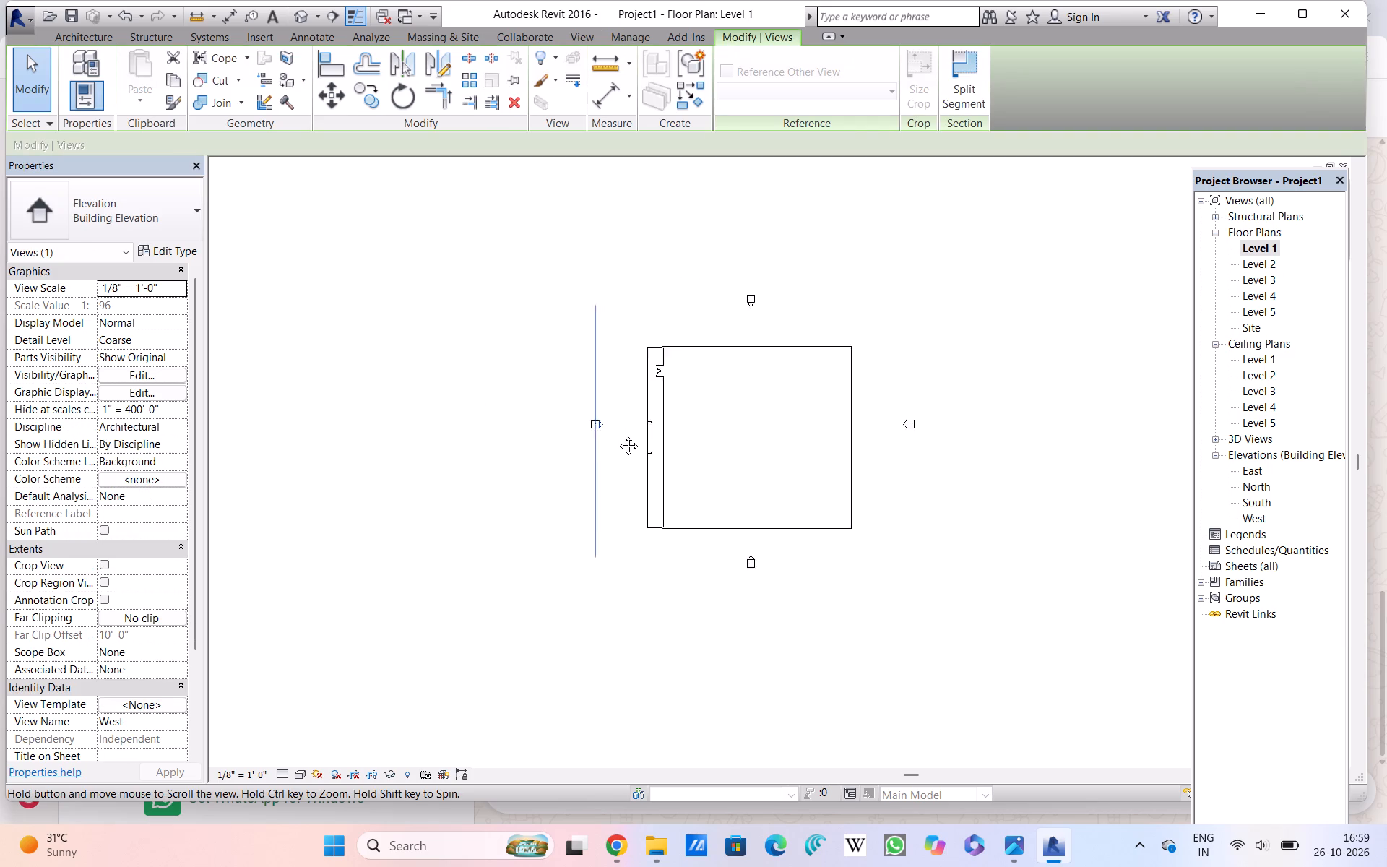
{"action": "middle_click_drag", "start_coordinate": [618, 435], "coordinate": [631, 440], "text": "shift"}
{"action": "scroll", "coordinate": [640, 414], "scroll_direction": "up", "scroll_amount": 10}
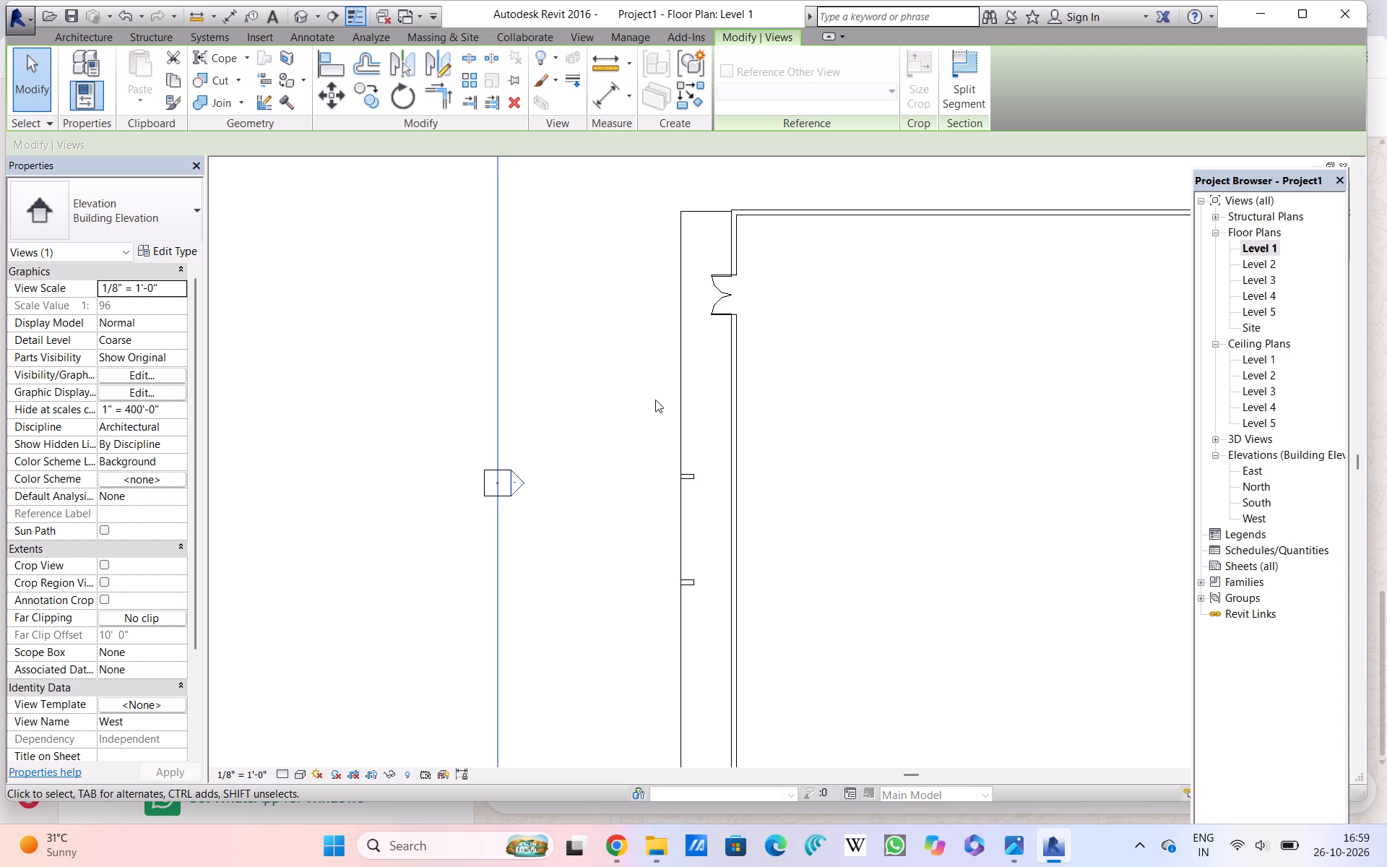
{"action": "scroll", "coordinate": [658, 397], "scroll_direction": "down", "scroll_amount": 11}
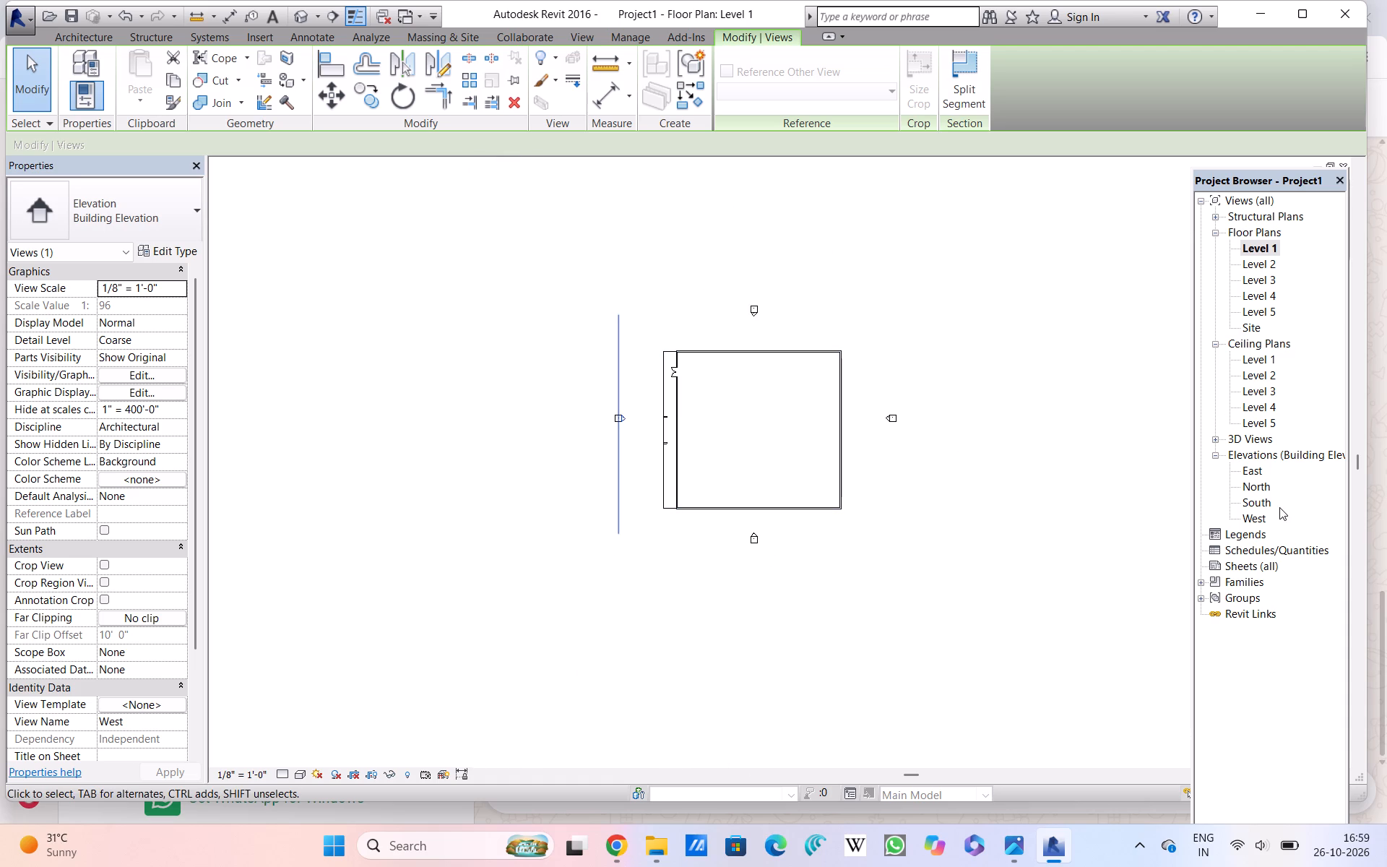
View the building in the South elevation, the North elevation and the default 3D view.
{"action": "double_click", "coordinate": [1254, 504]}
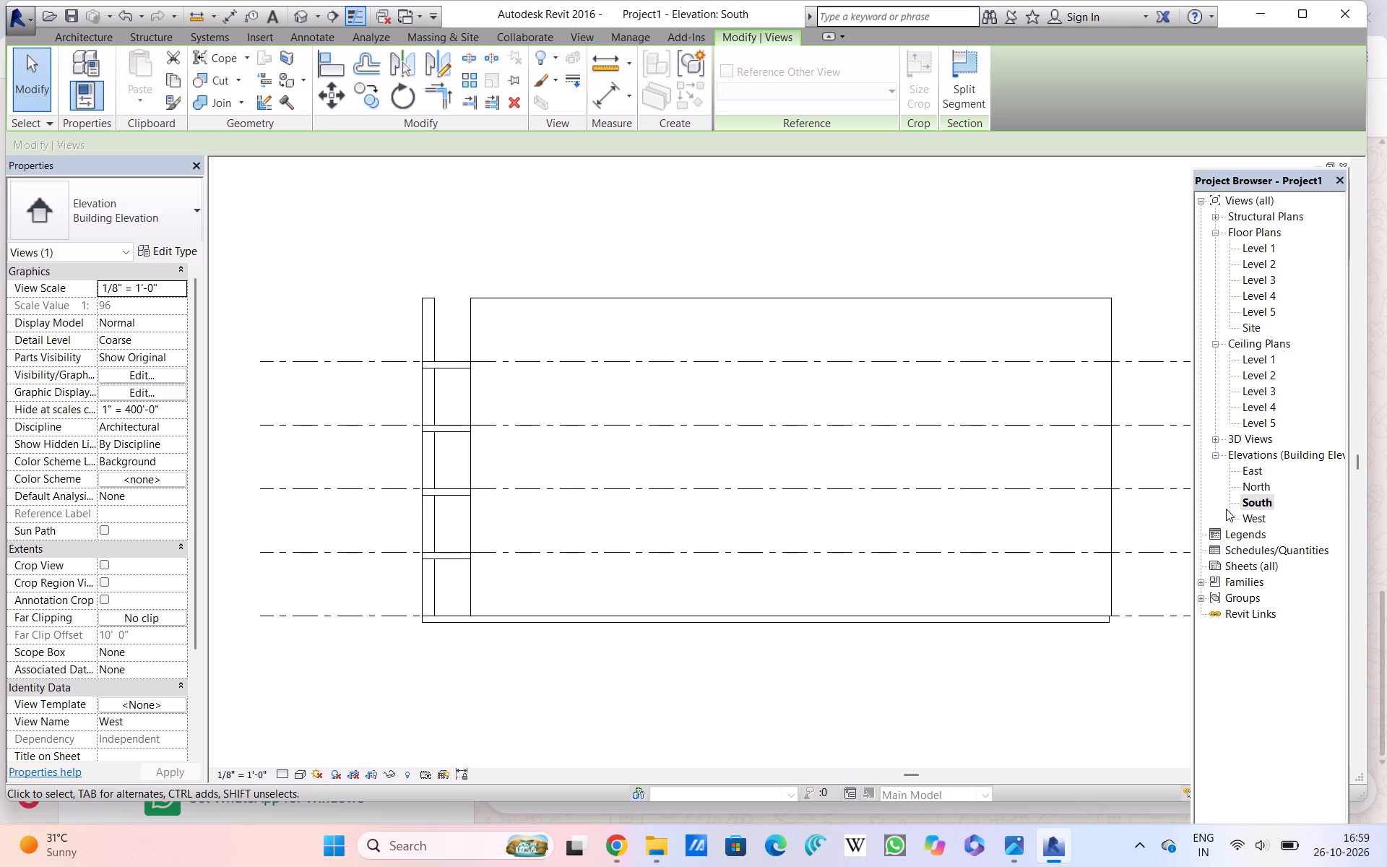
{"action": "double_click", "coordinate": [1247, 485]}
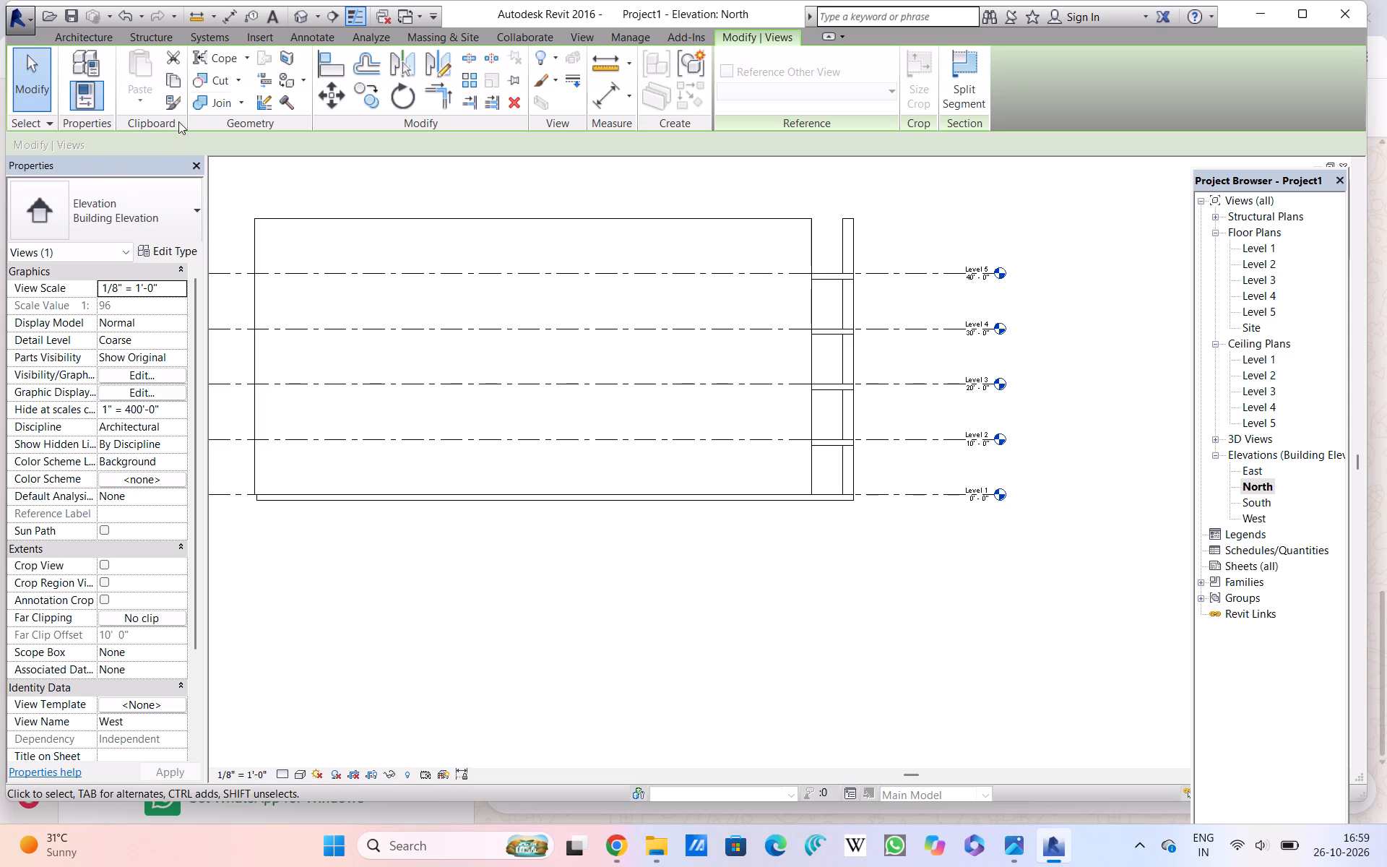
{"action": "left_click", "coordinate": [295, 14]}
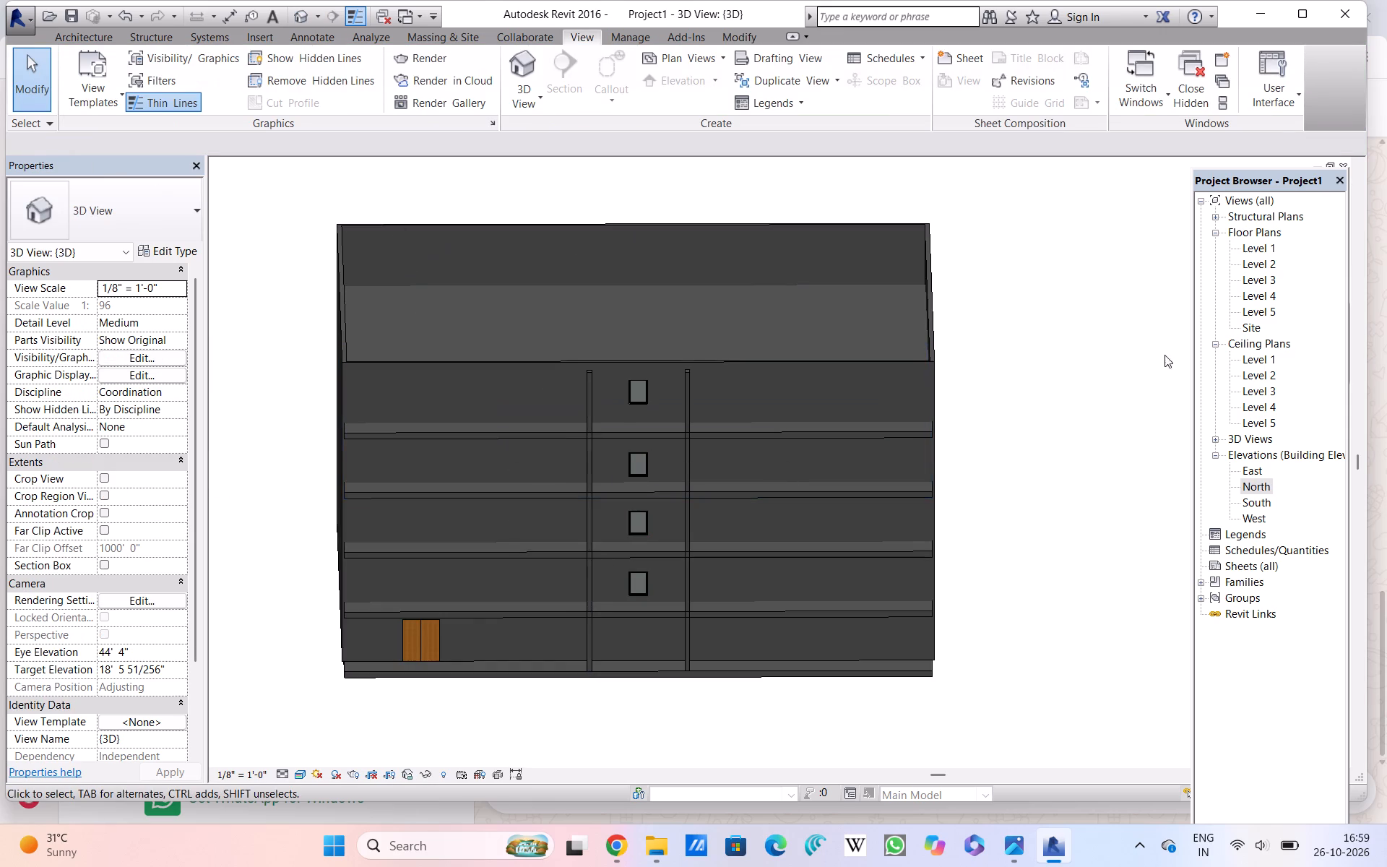
Reopen the Level 1 floor plan with the building outline enlarged.
{"action": "double_click", "coordinate": [1274, 251]}
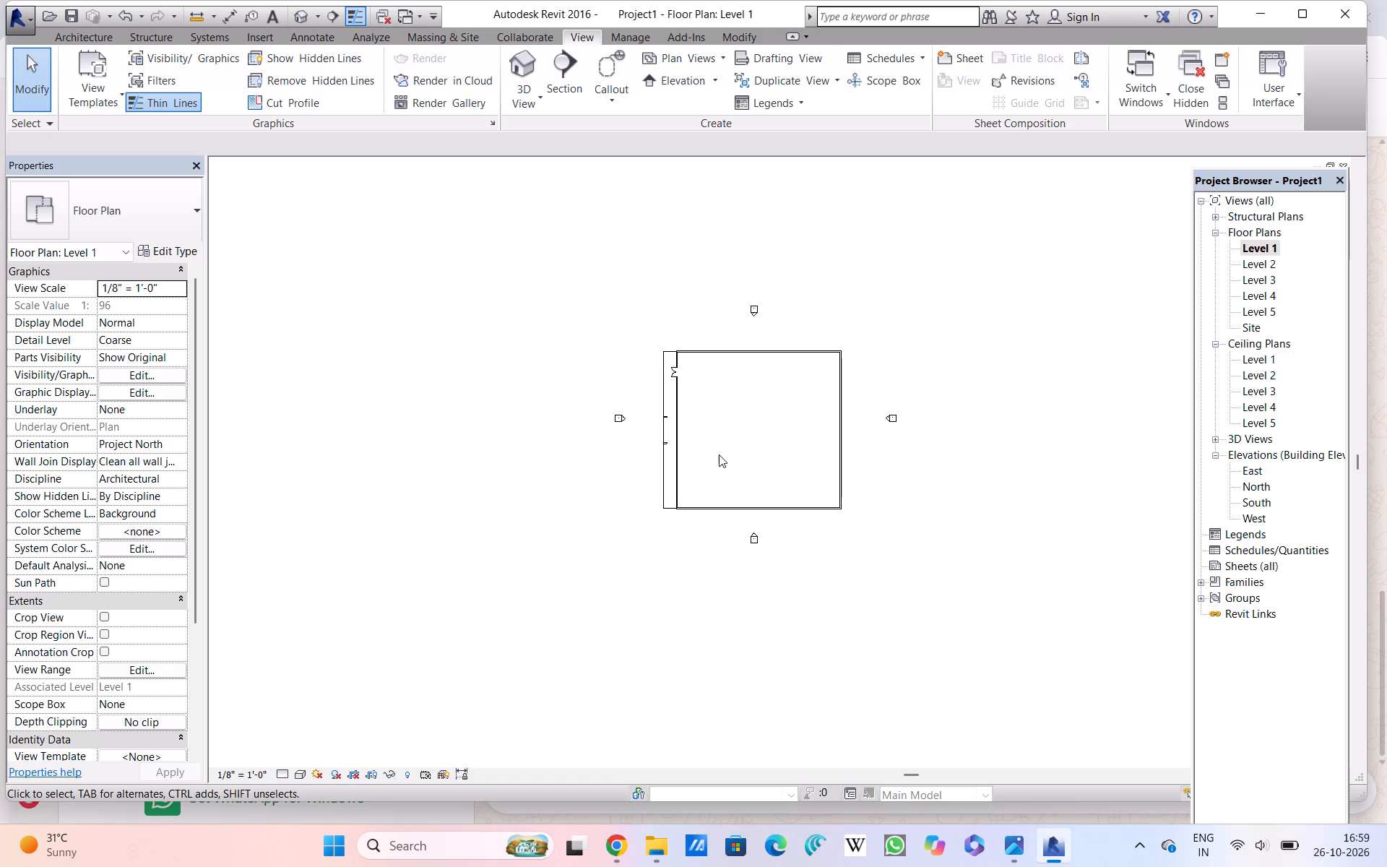
{"action": "scroll", "coordinate": [719, 454], "scroll_direction": "up", "scroll_amount": 9}
{"action": "scroll", "coordinate": [719, 448], "scroll_direction": "down", "scroll_amount": 3}
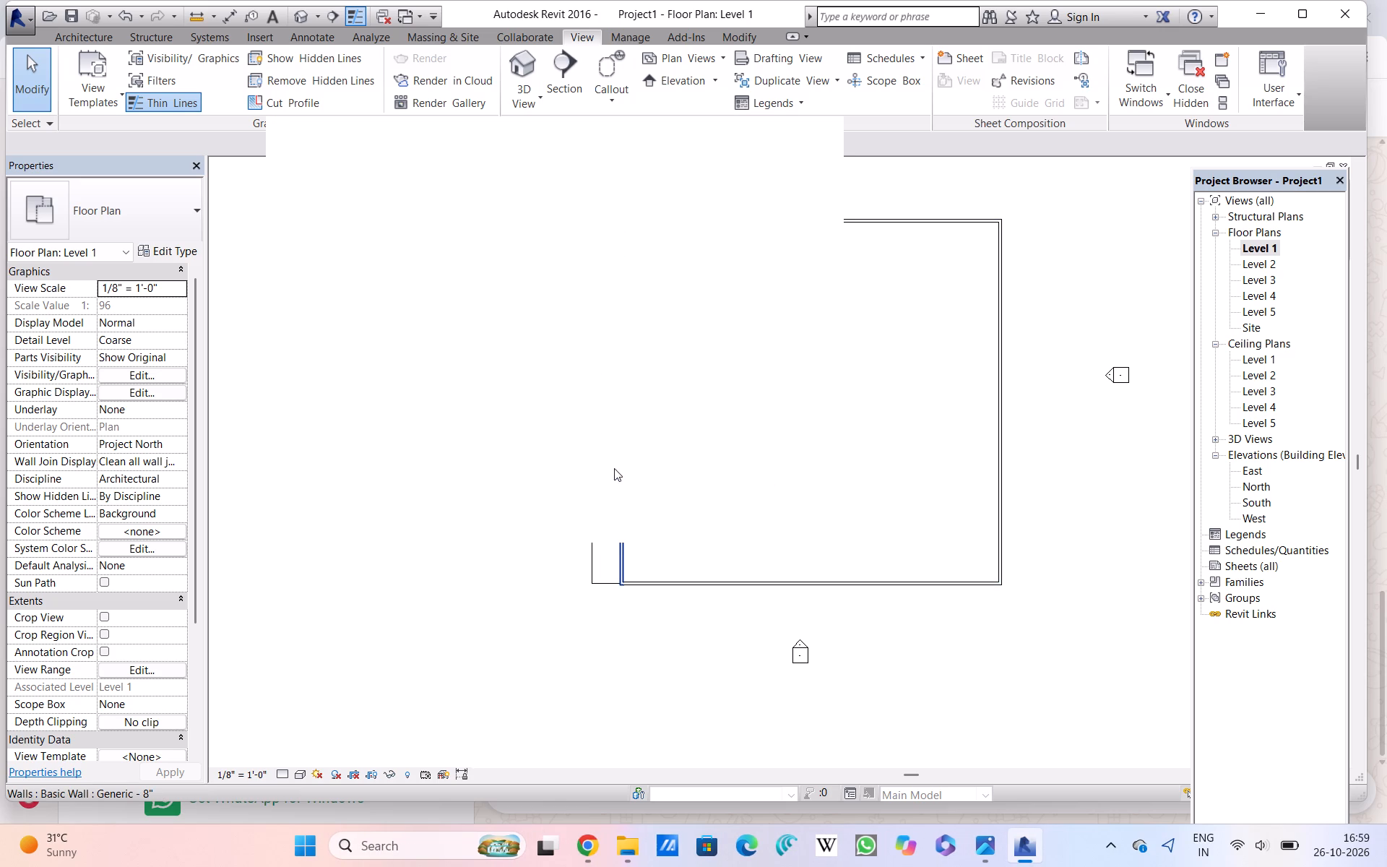
Close the notification card covering the Level 1 floor plan.
{"action": "left_click", "coordinate": [828, 134]}
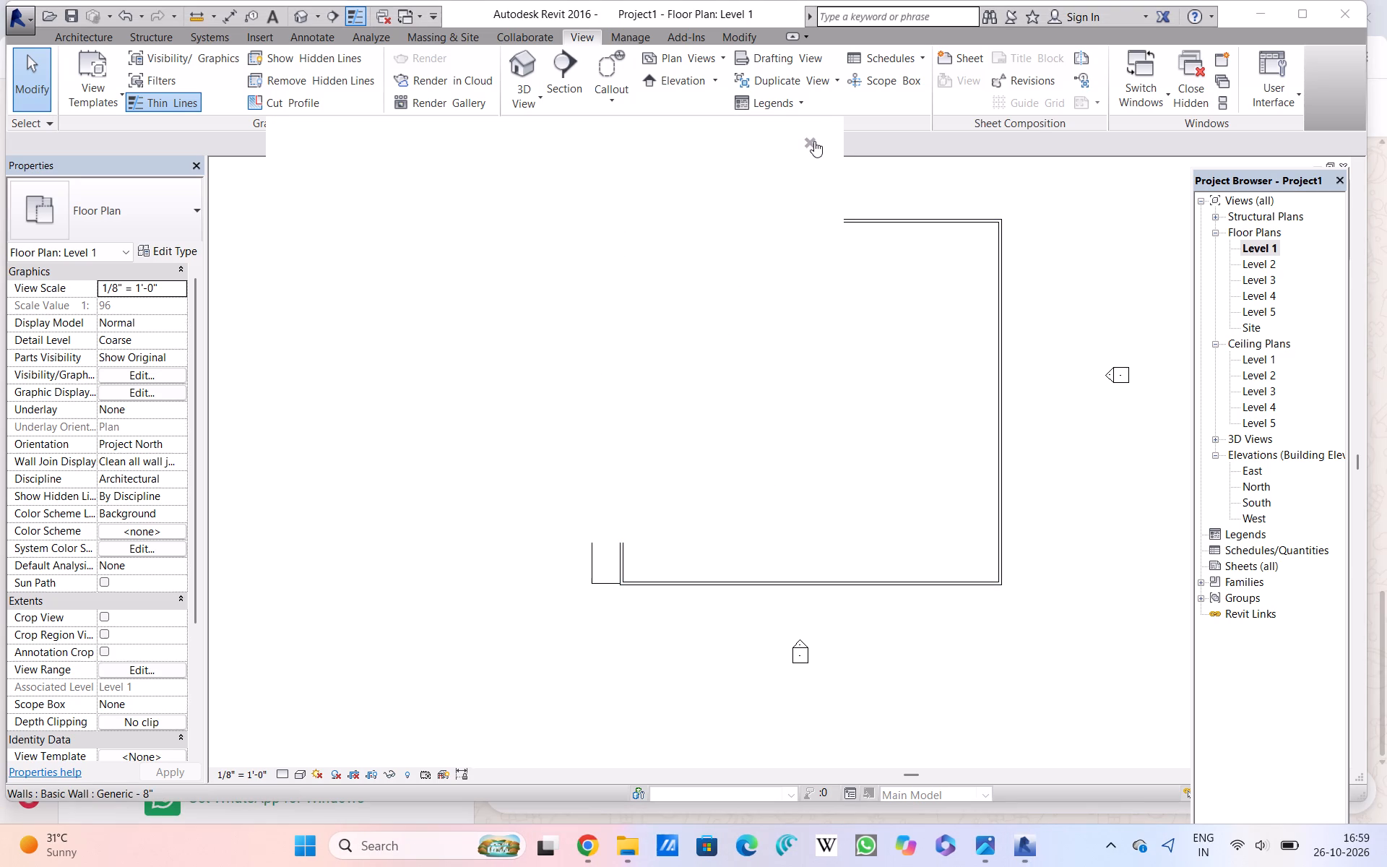
{"action": "double_click", "coordinate": [814, 141]}
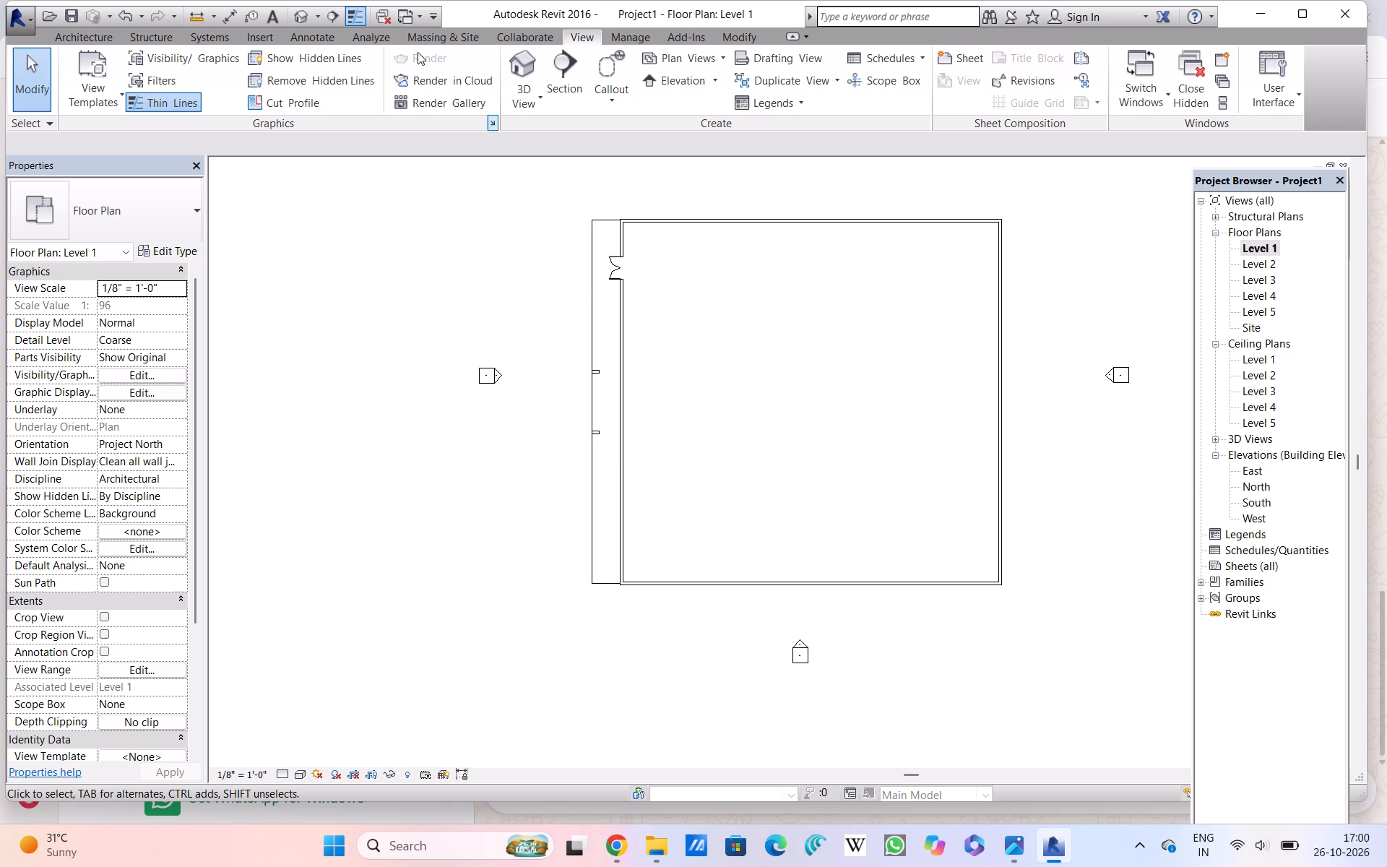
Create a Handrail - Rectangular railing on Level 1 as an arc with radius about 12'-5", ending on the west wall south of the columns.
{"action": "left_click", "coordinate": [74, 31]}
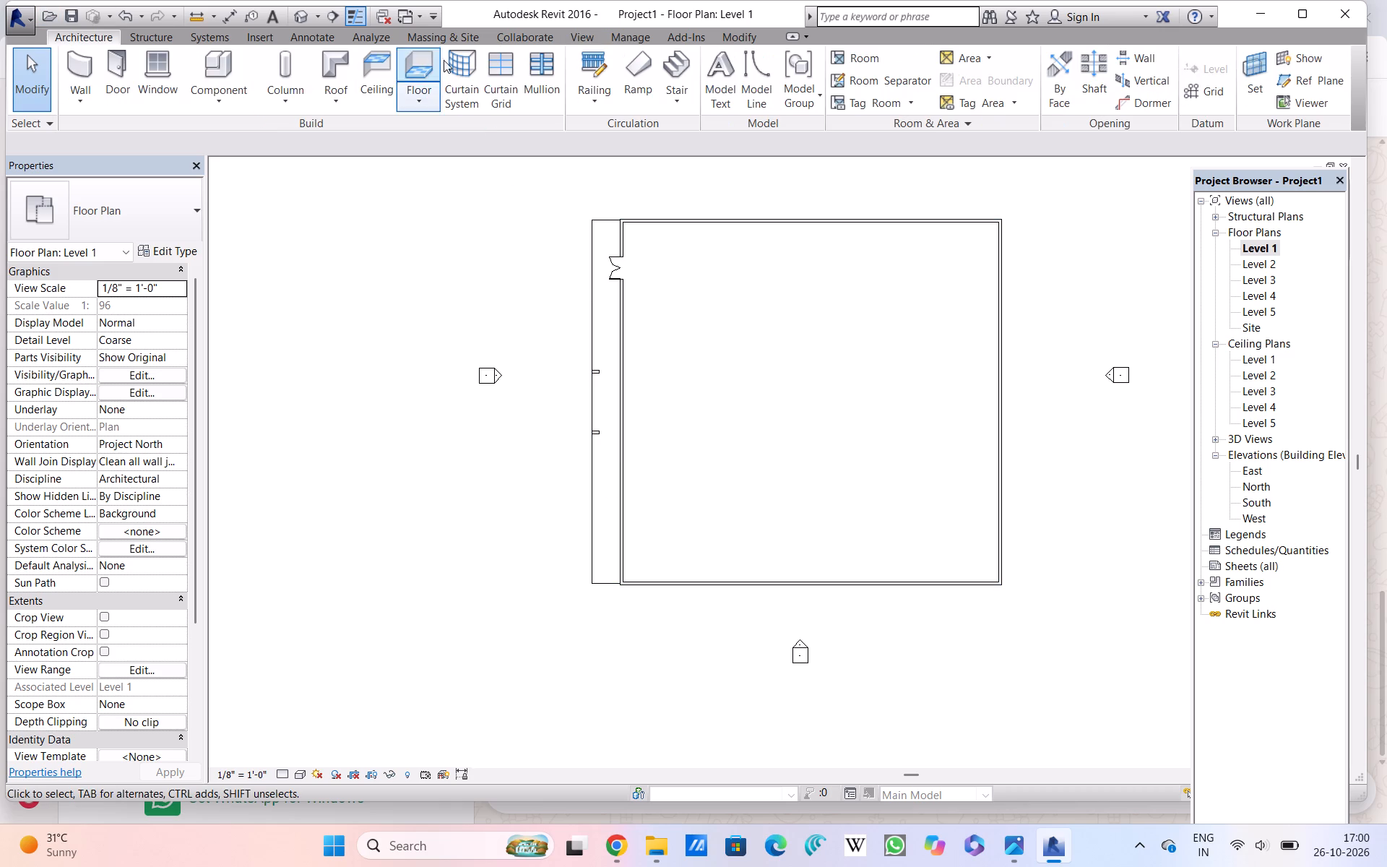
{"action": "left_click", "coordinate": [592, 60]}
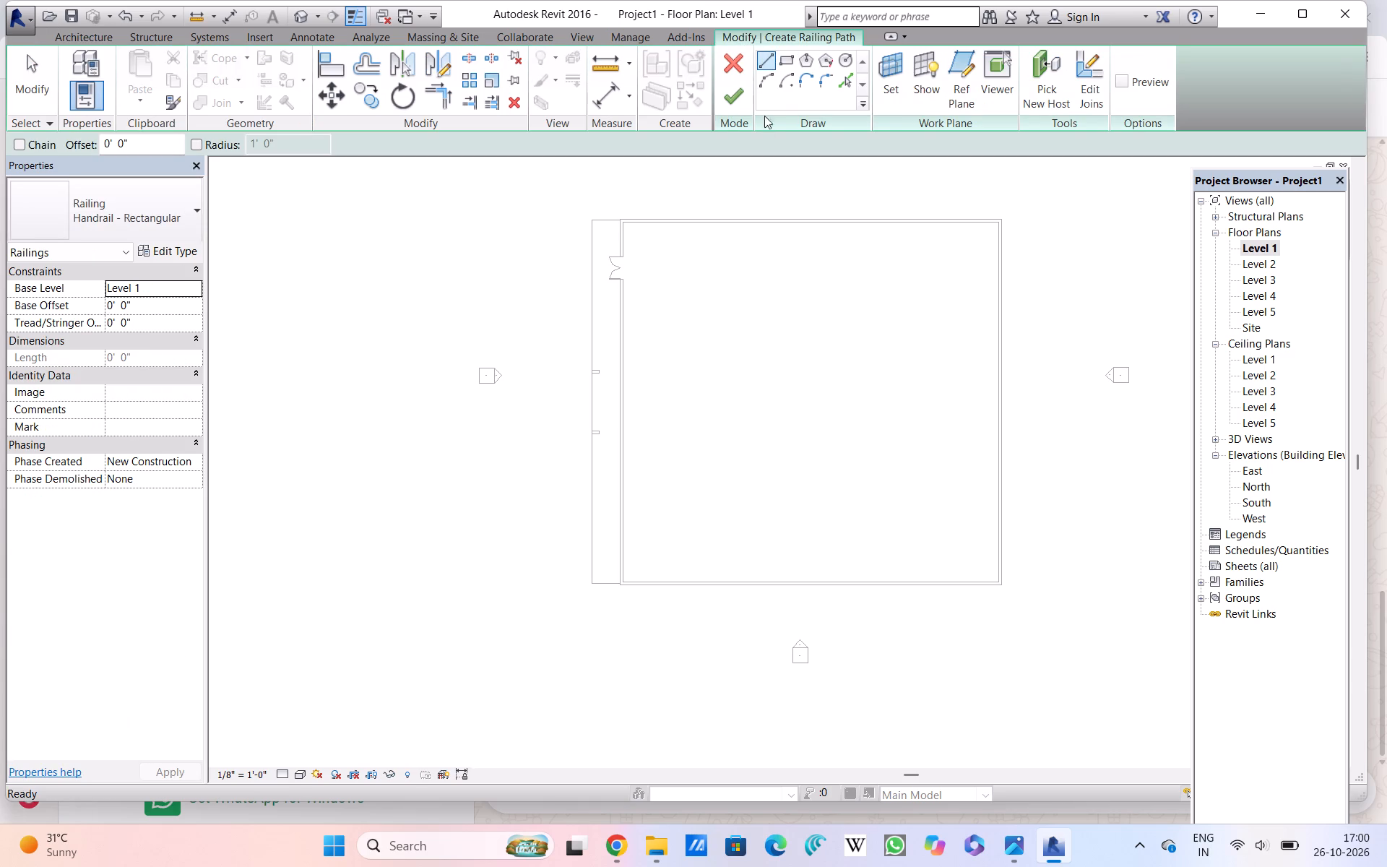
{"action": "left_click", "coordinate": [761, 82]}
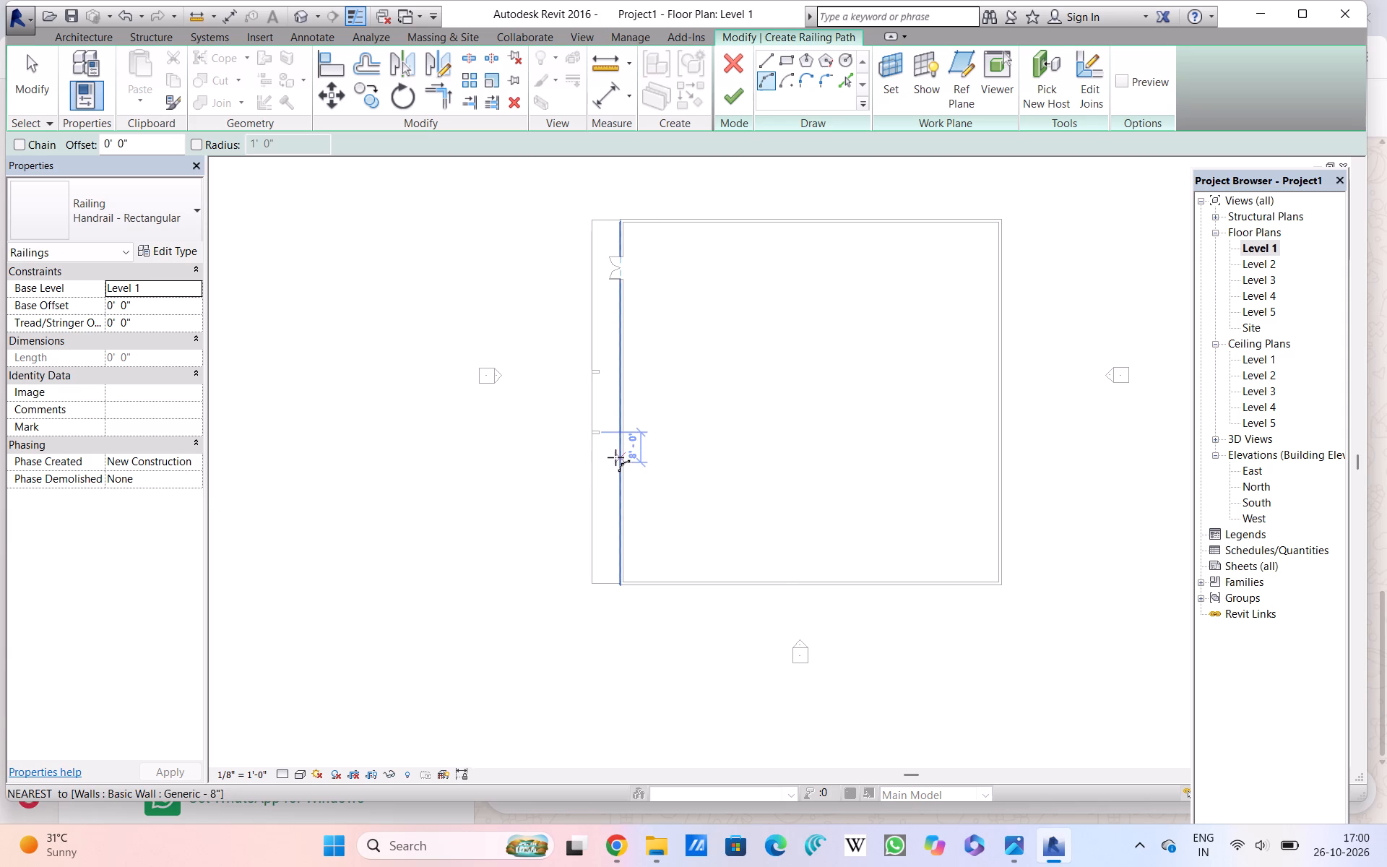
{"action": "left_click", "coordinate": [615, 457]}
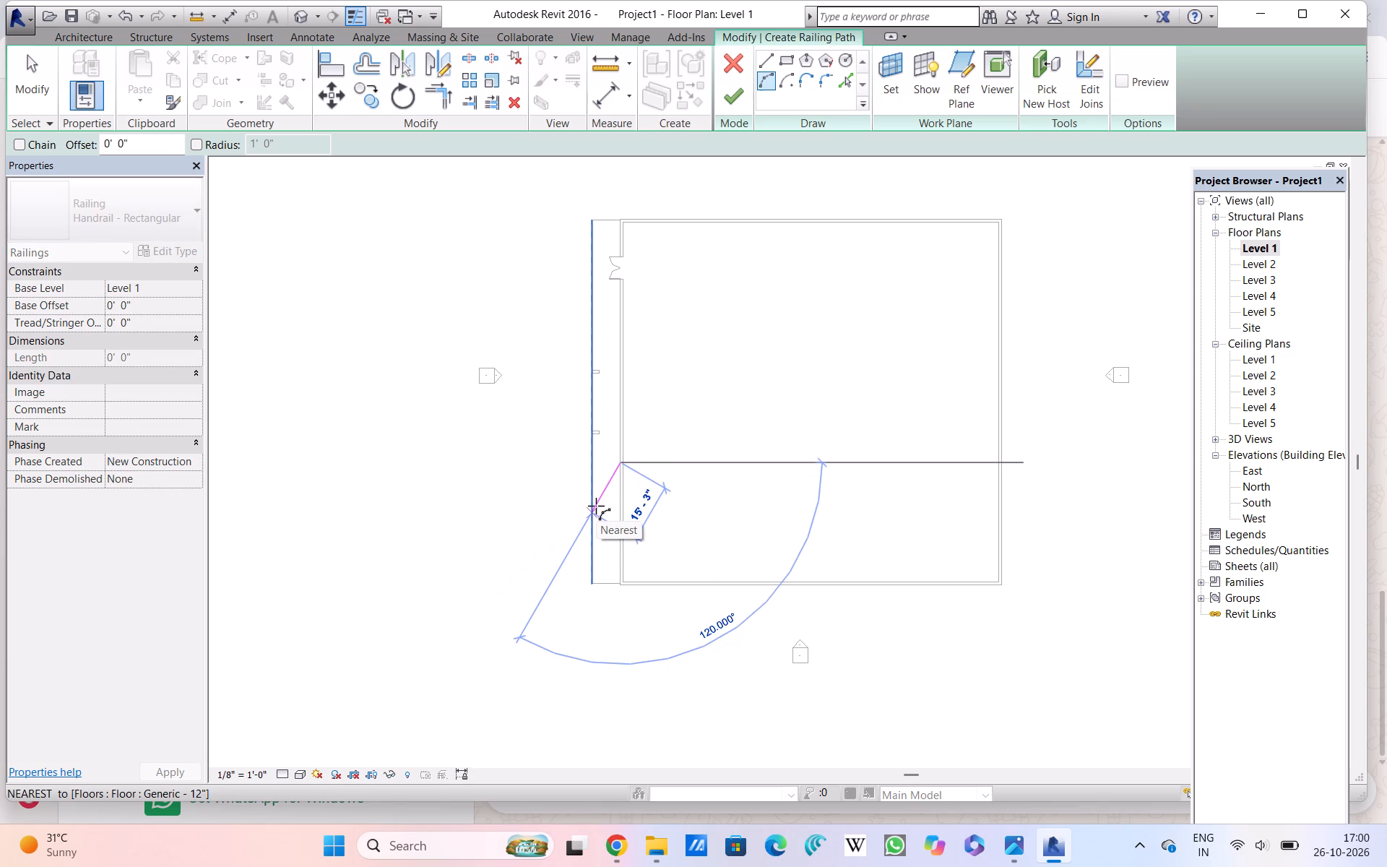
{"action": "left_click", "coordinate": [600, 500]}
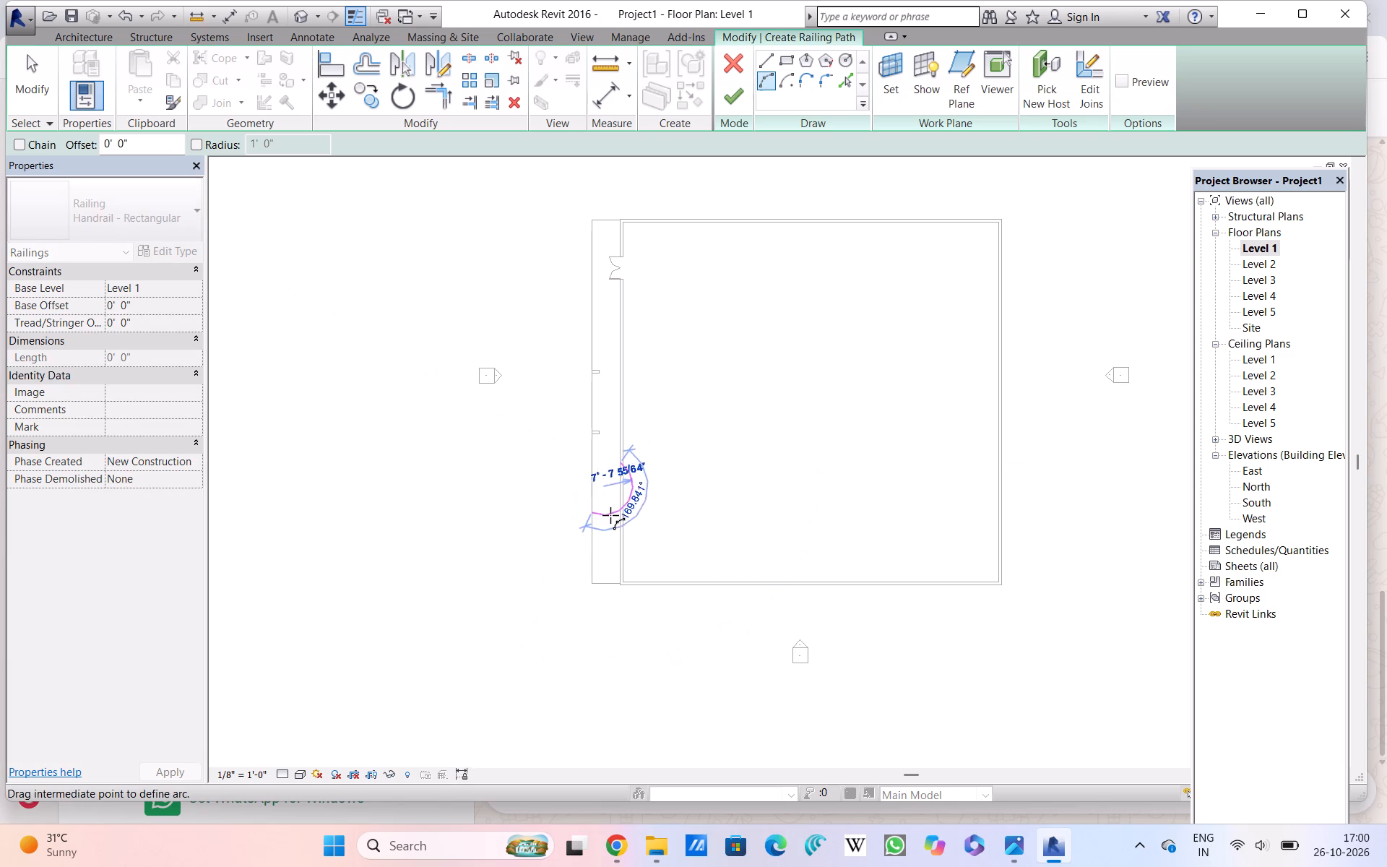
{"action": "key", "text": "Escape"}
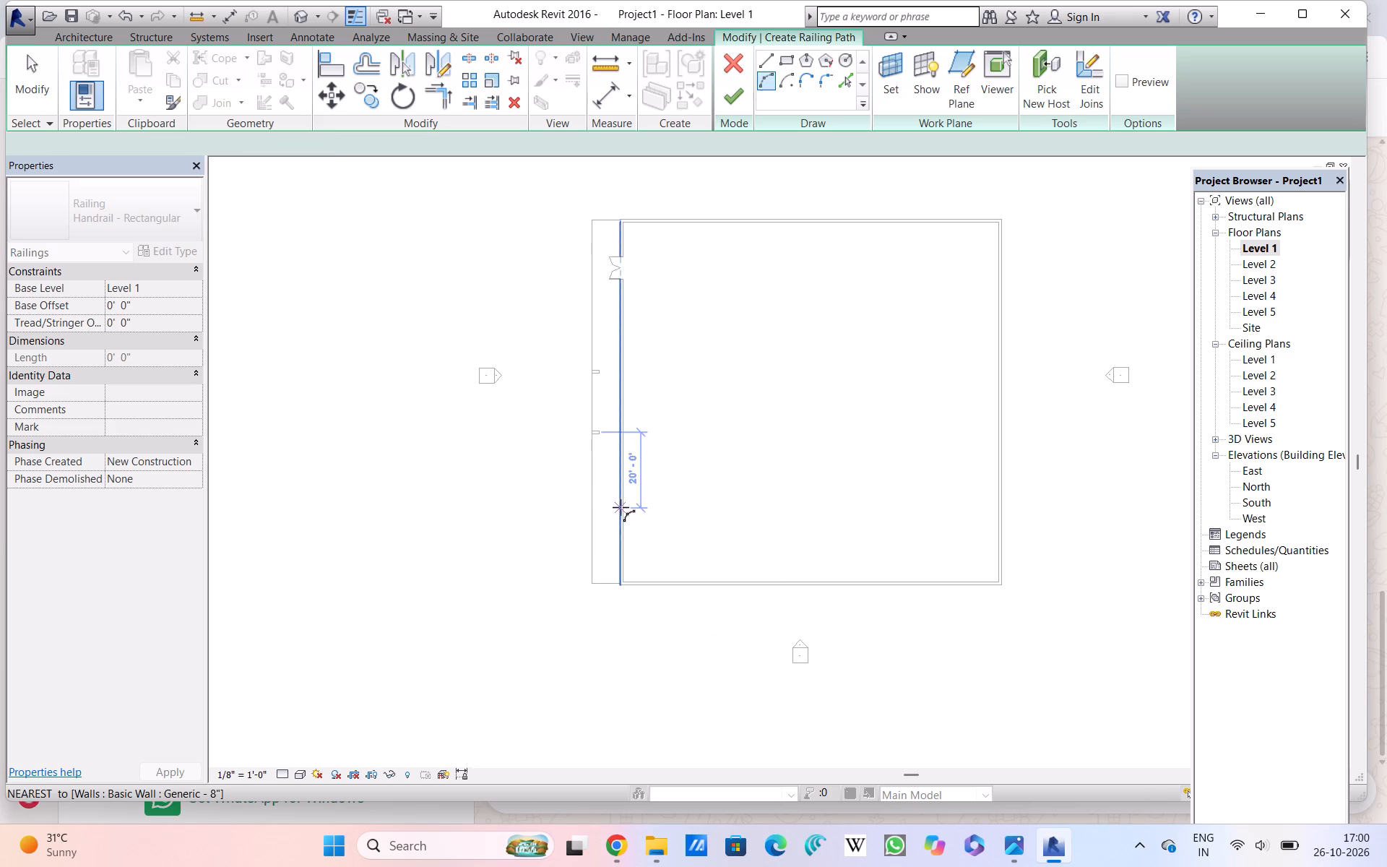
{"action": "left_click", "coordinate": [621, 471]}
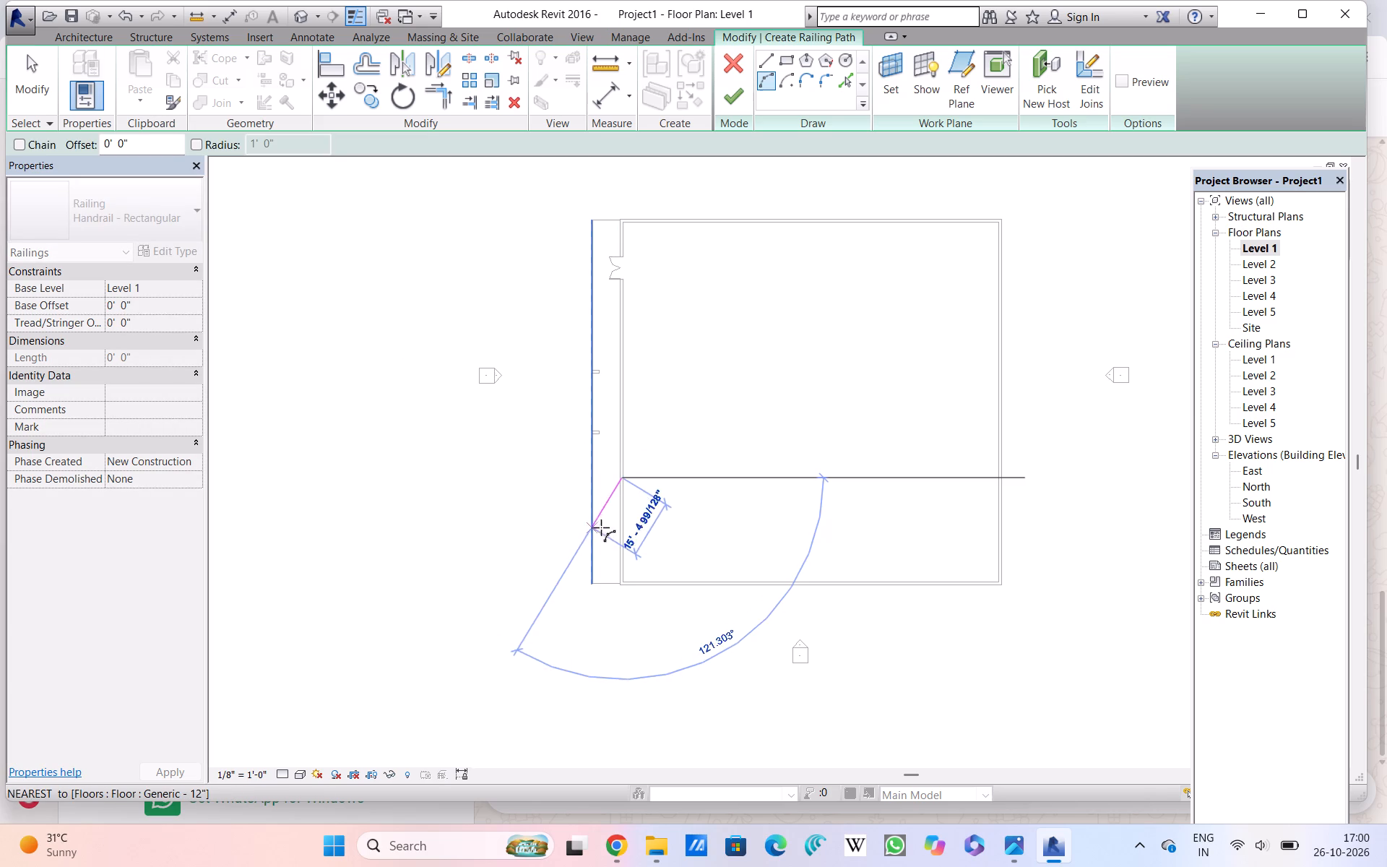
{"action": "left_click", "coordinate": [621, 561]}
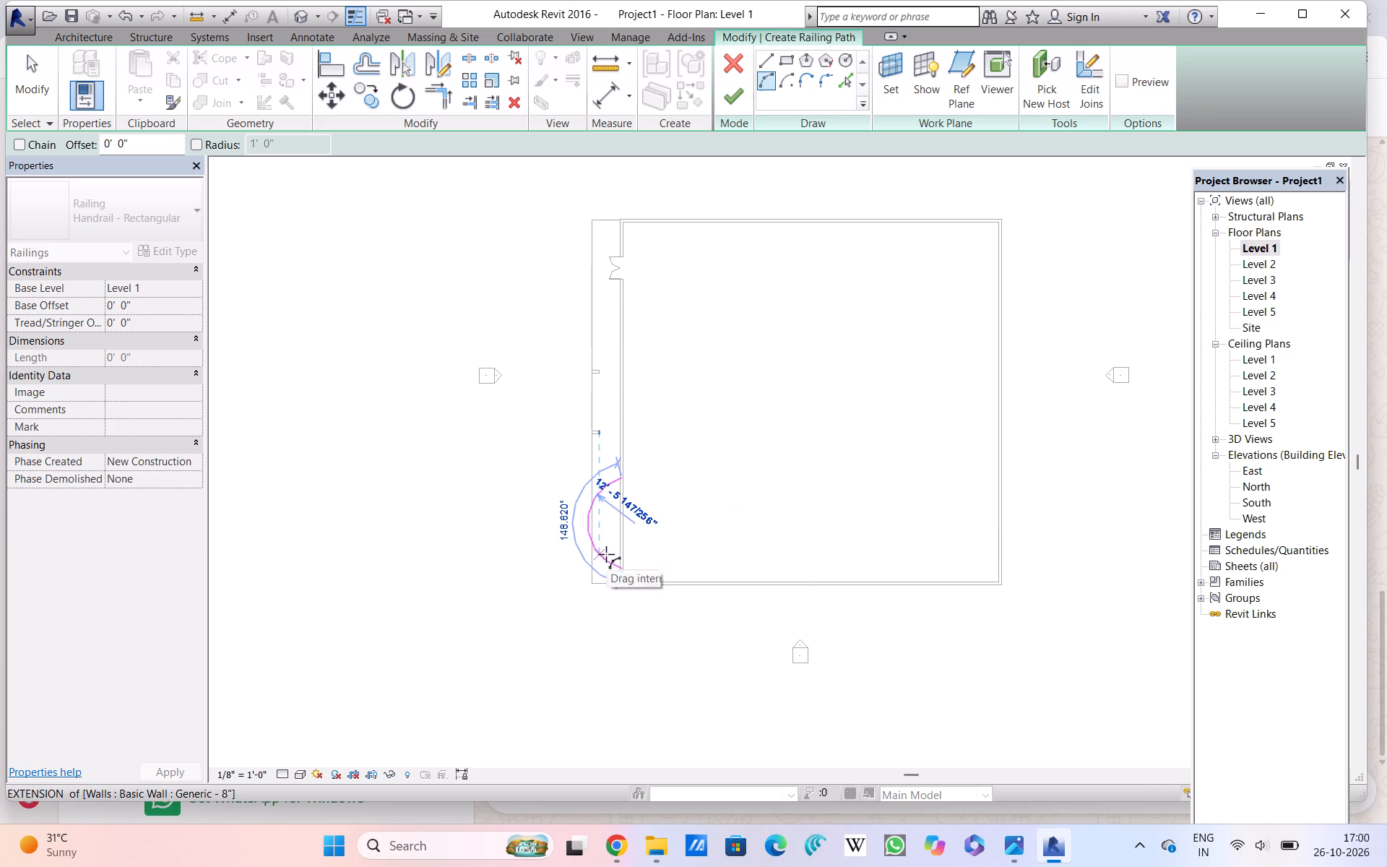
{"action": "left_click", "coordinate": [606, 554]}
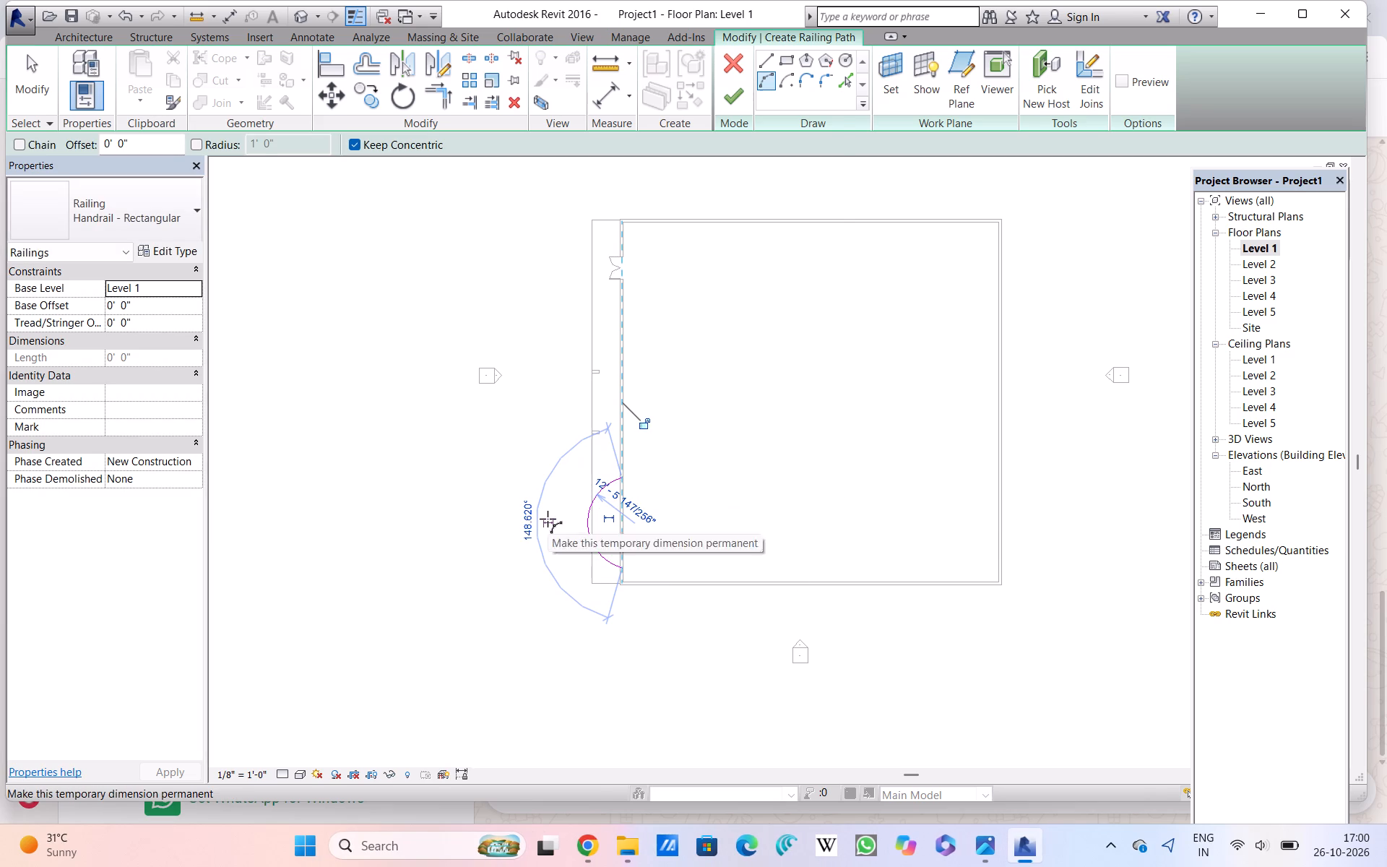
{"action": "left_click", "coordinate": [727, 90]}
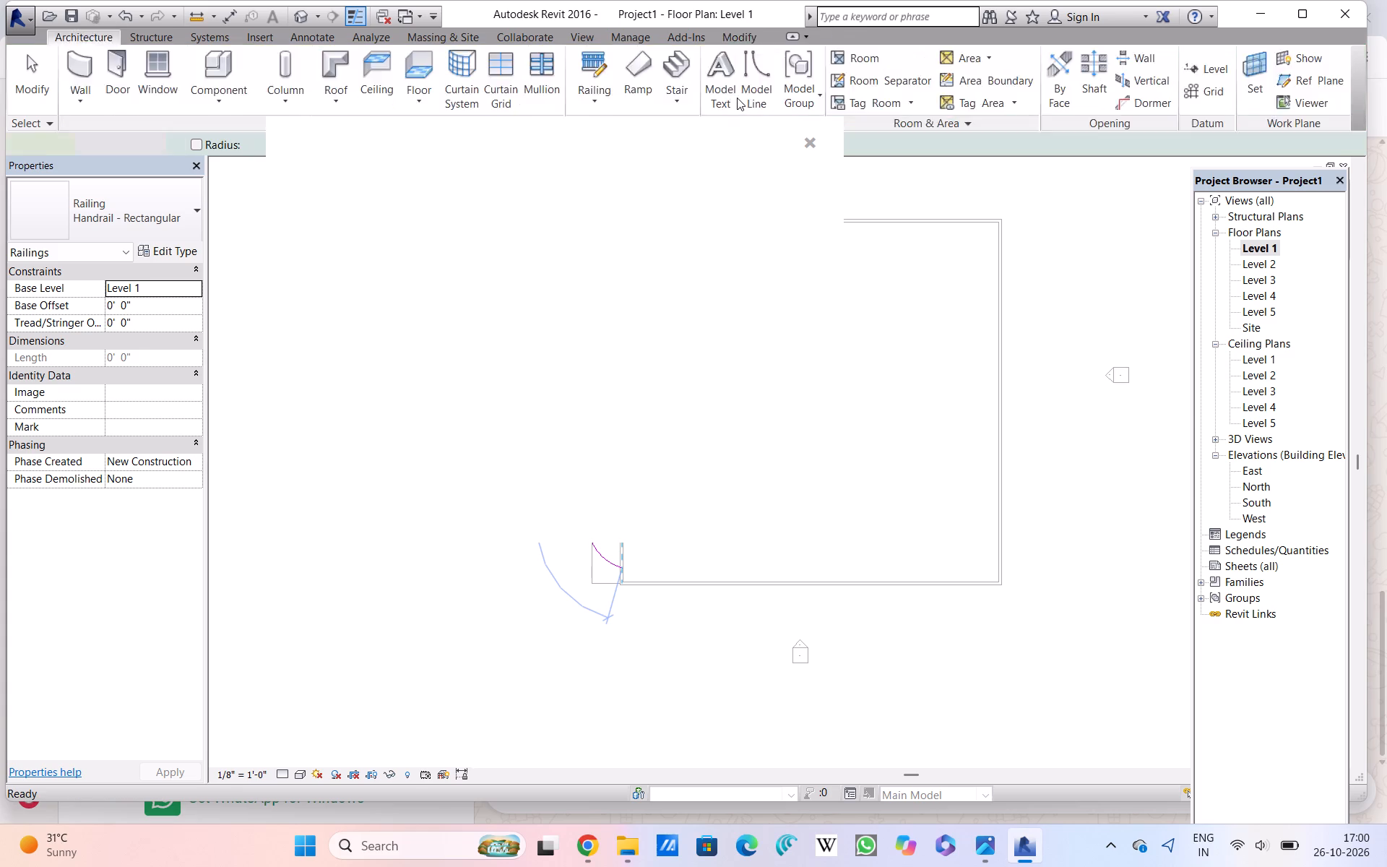
Close the notification card covering the Level 1 floor plan.
{"action": "left_click", "coordinate": [804, 142]}
{"action": "left_click", "coordinate": [808, 142]}
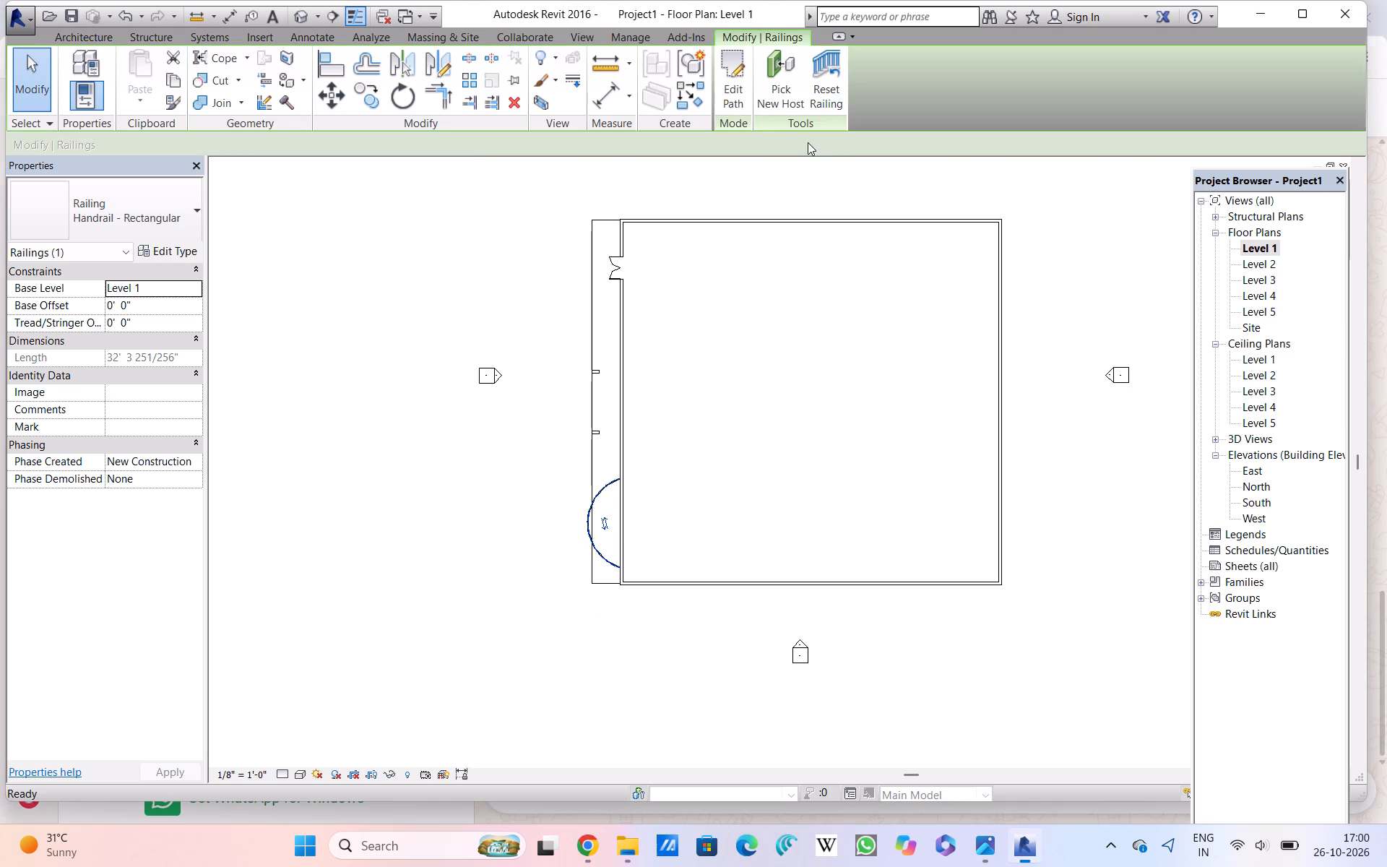
{"action": "left_click", "coordinate": [808, 142]}
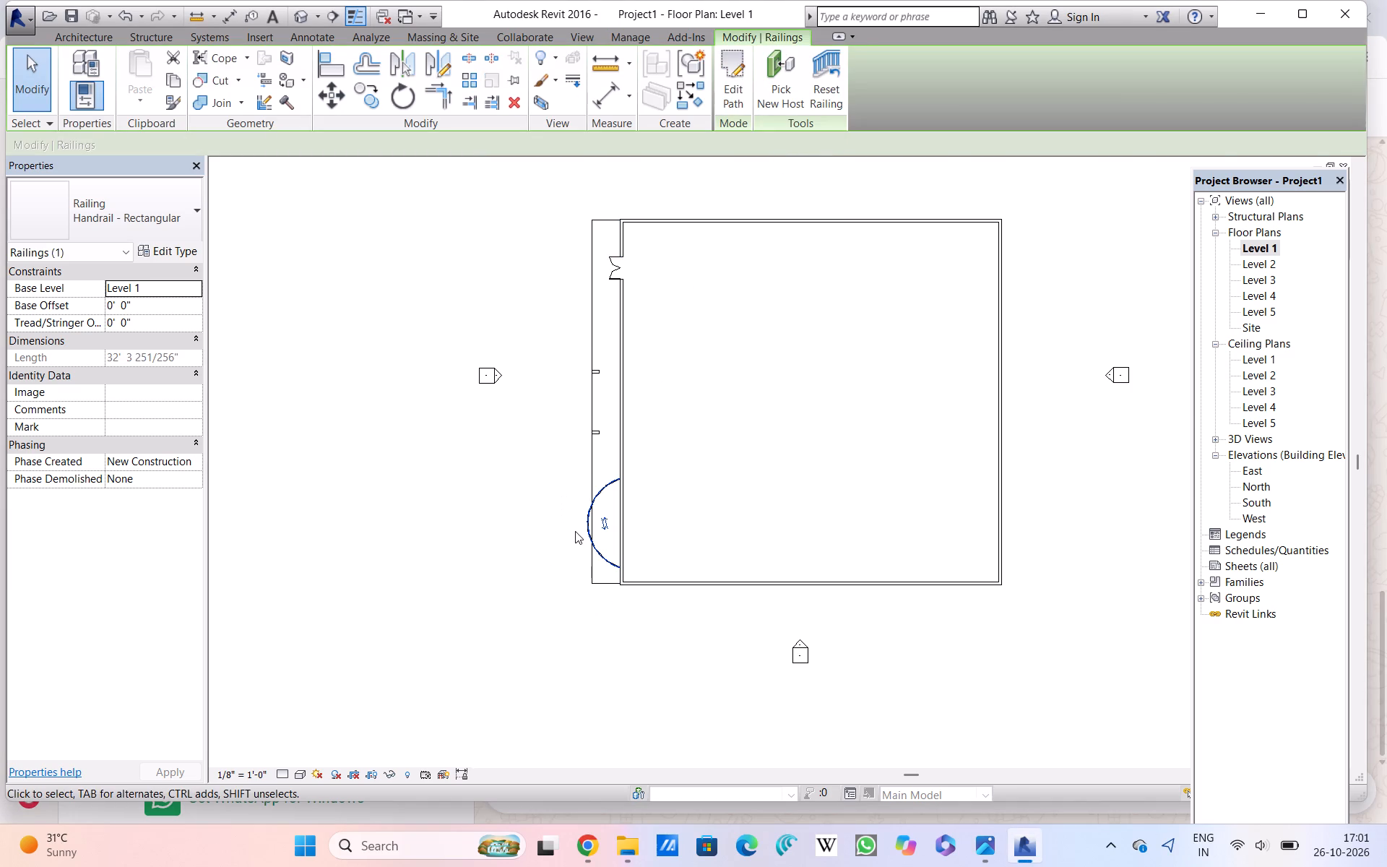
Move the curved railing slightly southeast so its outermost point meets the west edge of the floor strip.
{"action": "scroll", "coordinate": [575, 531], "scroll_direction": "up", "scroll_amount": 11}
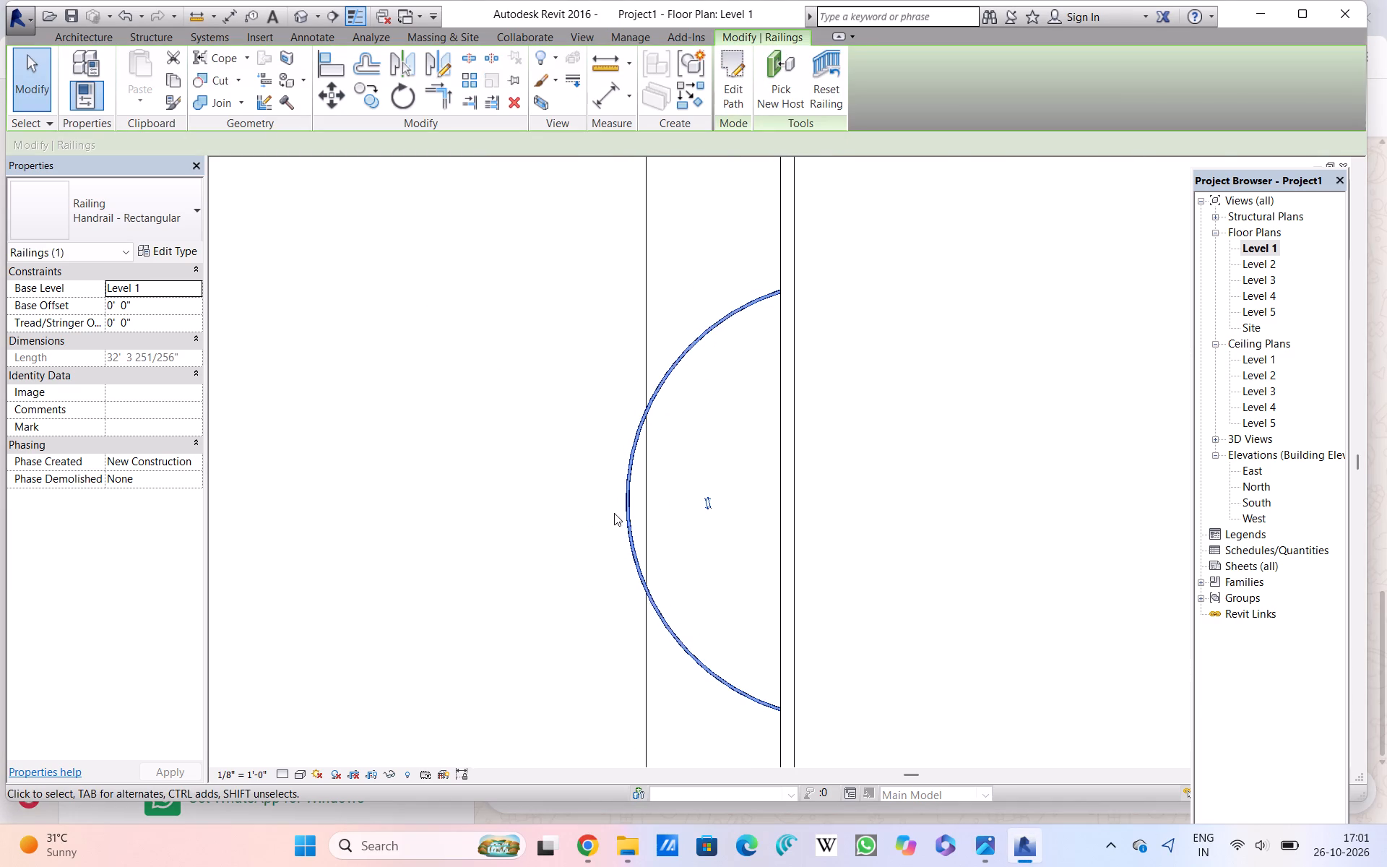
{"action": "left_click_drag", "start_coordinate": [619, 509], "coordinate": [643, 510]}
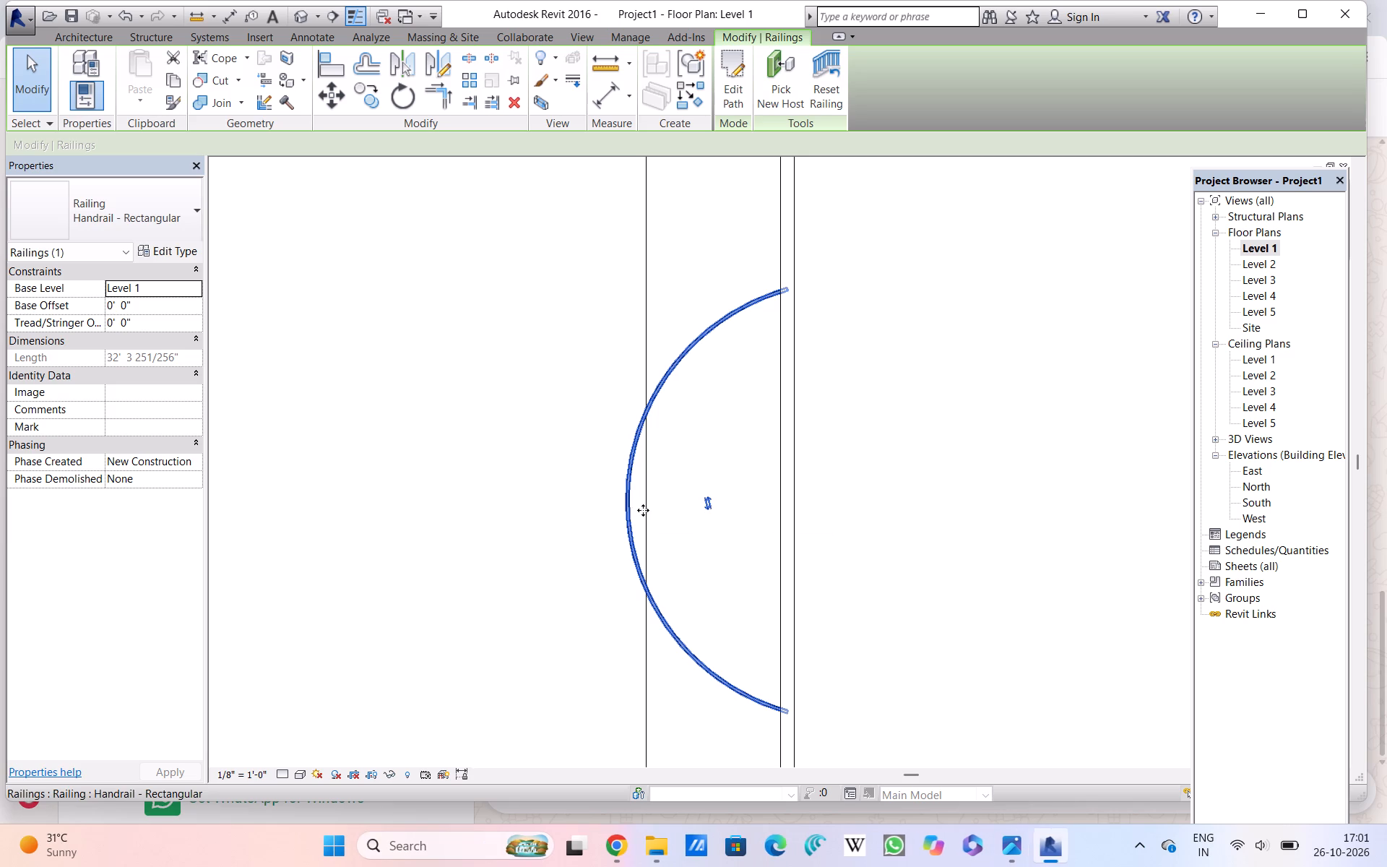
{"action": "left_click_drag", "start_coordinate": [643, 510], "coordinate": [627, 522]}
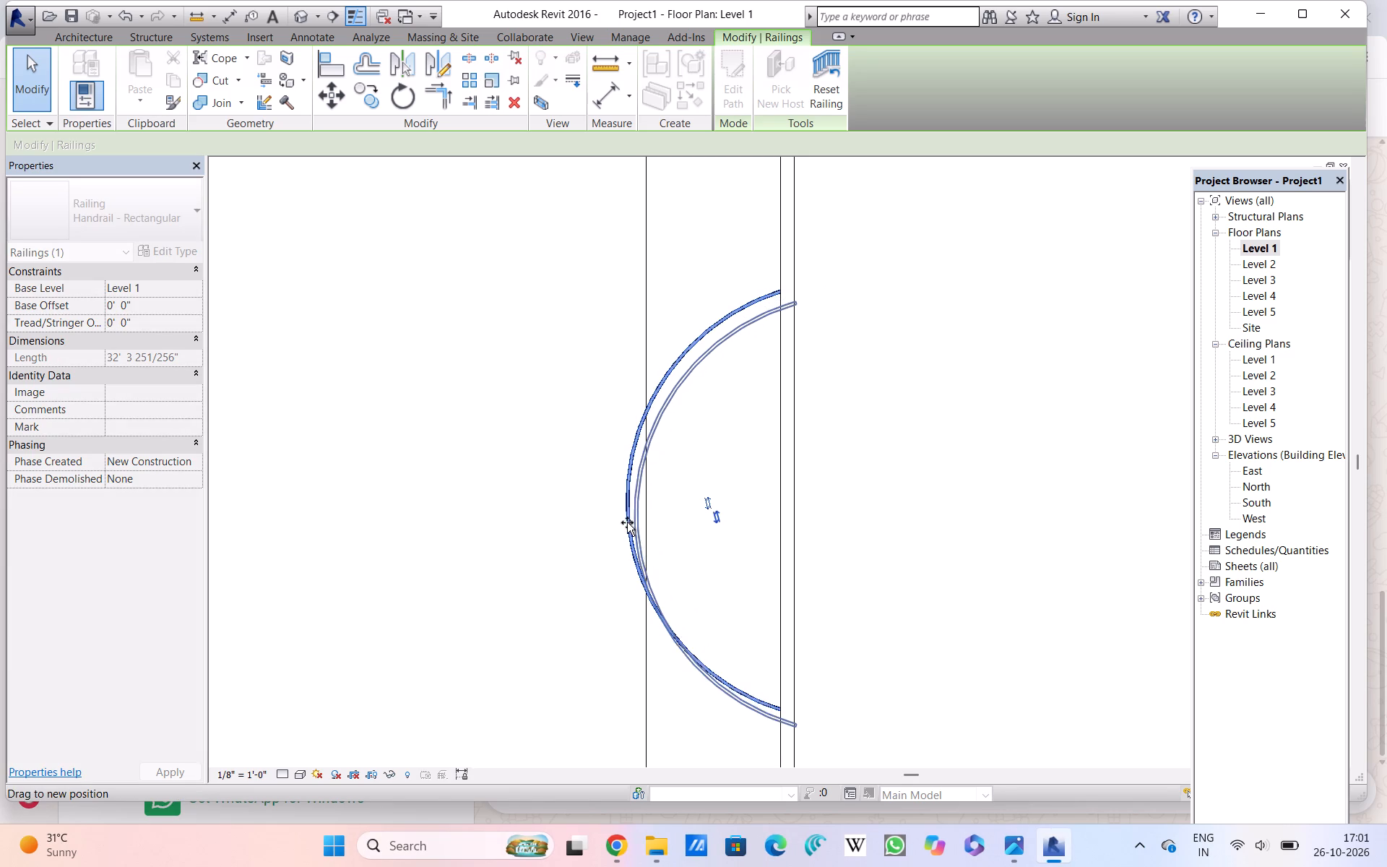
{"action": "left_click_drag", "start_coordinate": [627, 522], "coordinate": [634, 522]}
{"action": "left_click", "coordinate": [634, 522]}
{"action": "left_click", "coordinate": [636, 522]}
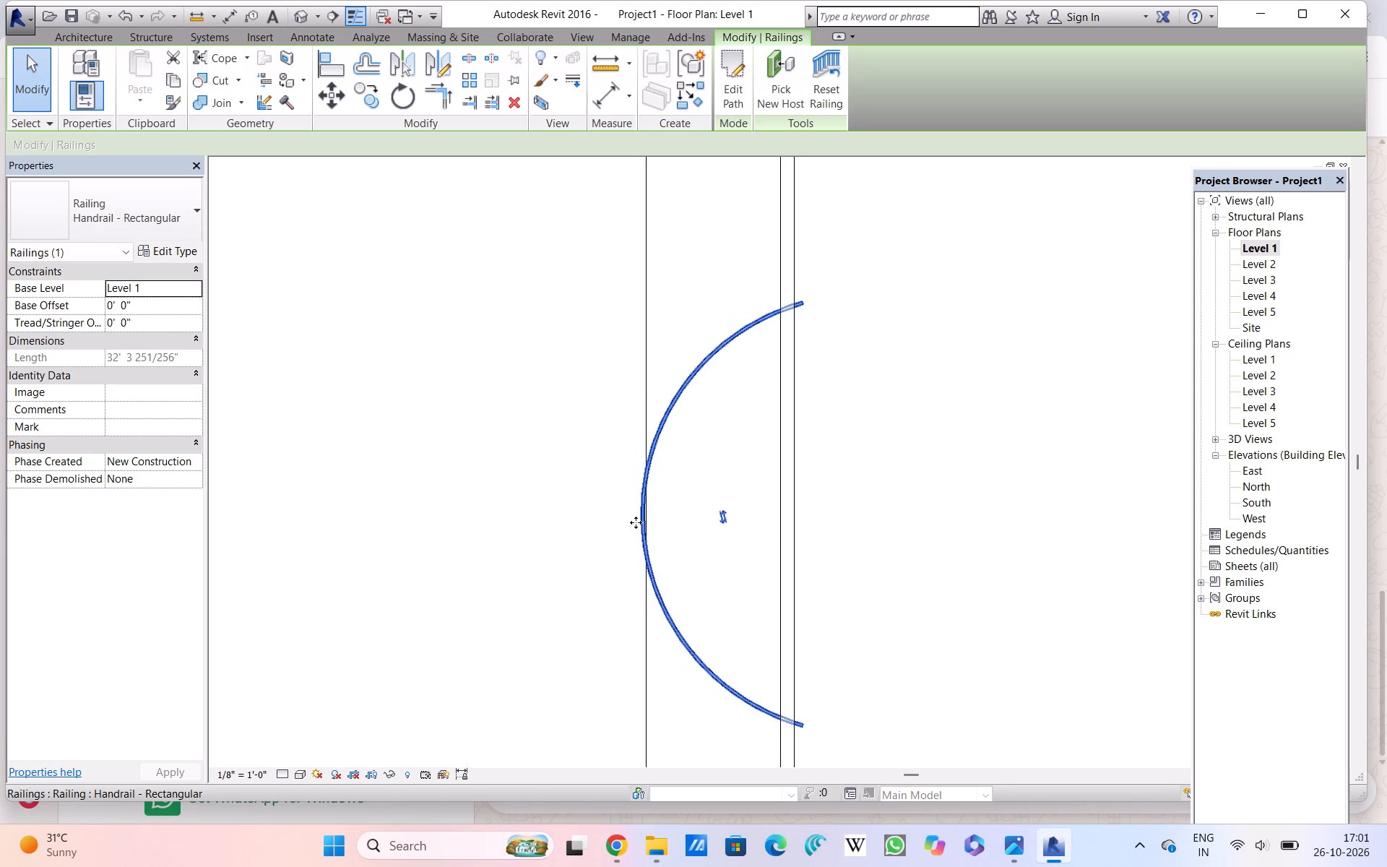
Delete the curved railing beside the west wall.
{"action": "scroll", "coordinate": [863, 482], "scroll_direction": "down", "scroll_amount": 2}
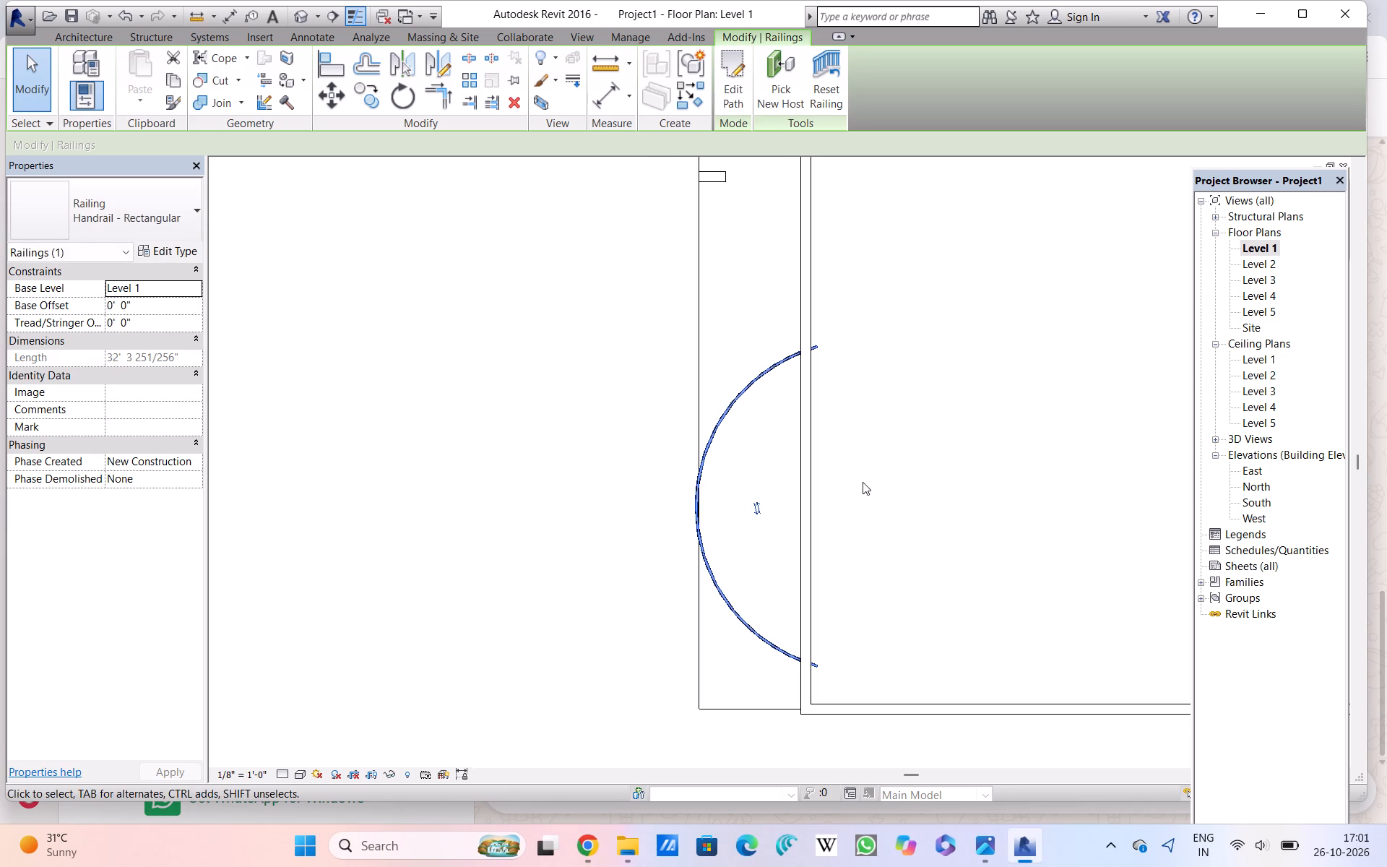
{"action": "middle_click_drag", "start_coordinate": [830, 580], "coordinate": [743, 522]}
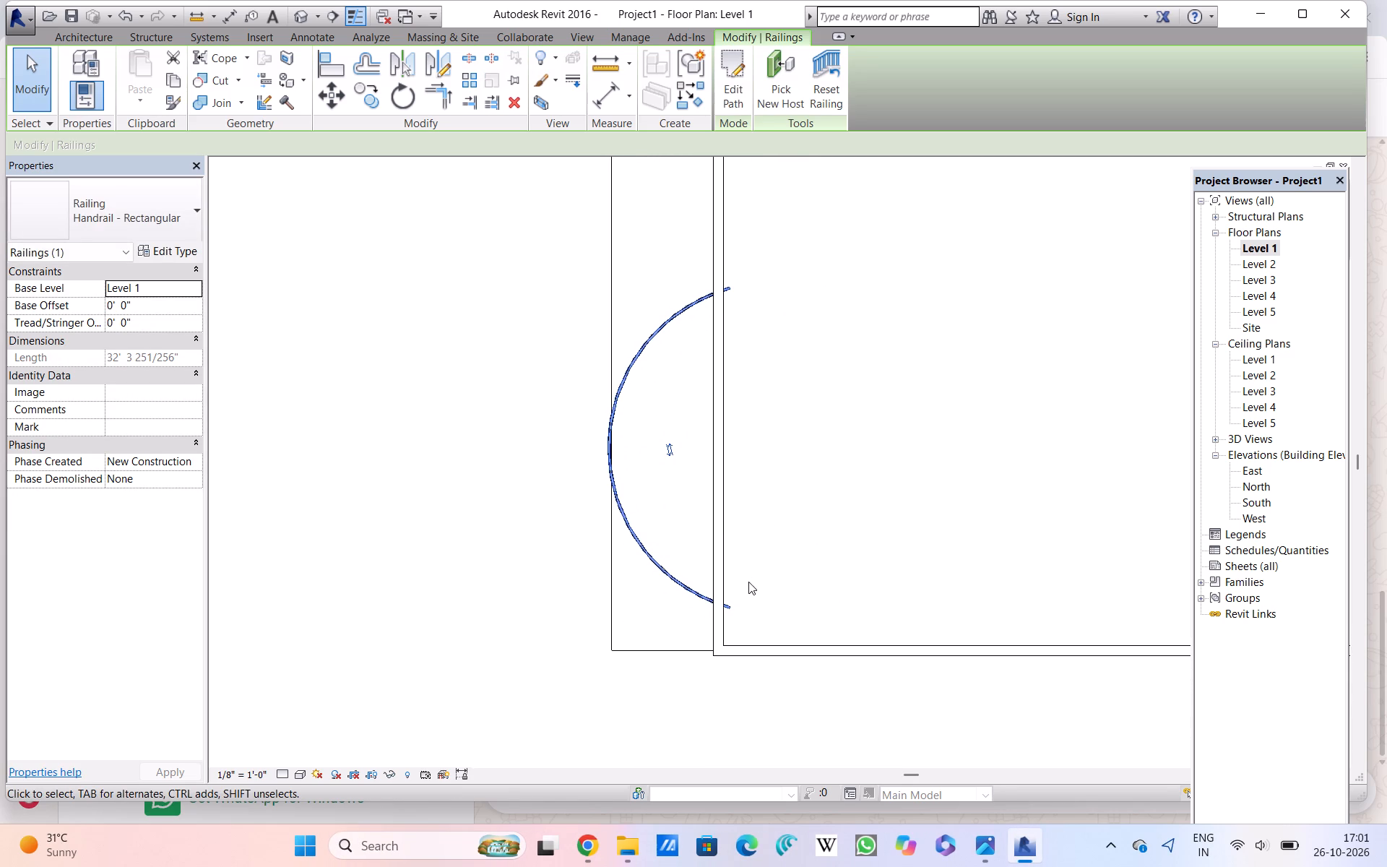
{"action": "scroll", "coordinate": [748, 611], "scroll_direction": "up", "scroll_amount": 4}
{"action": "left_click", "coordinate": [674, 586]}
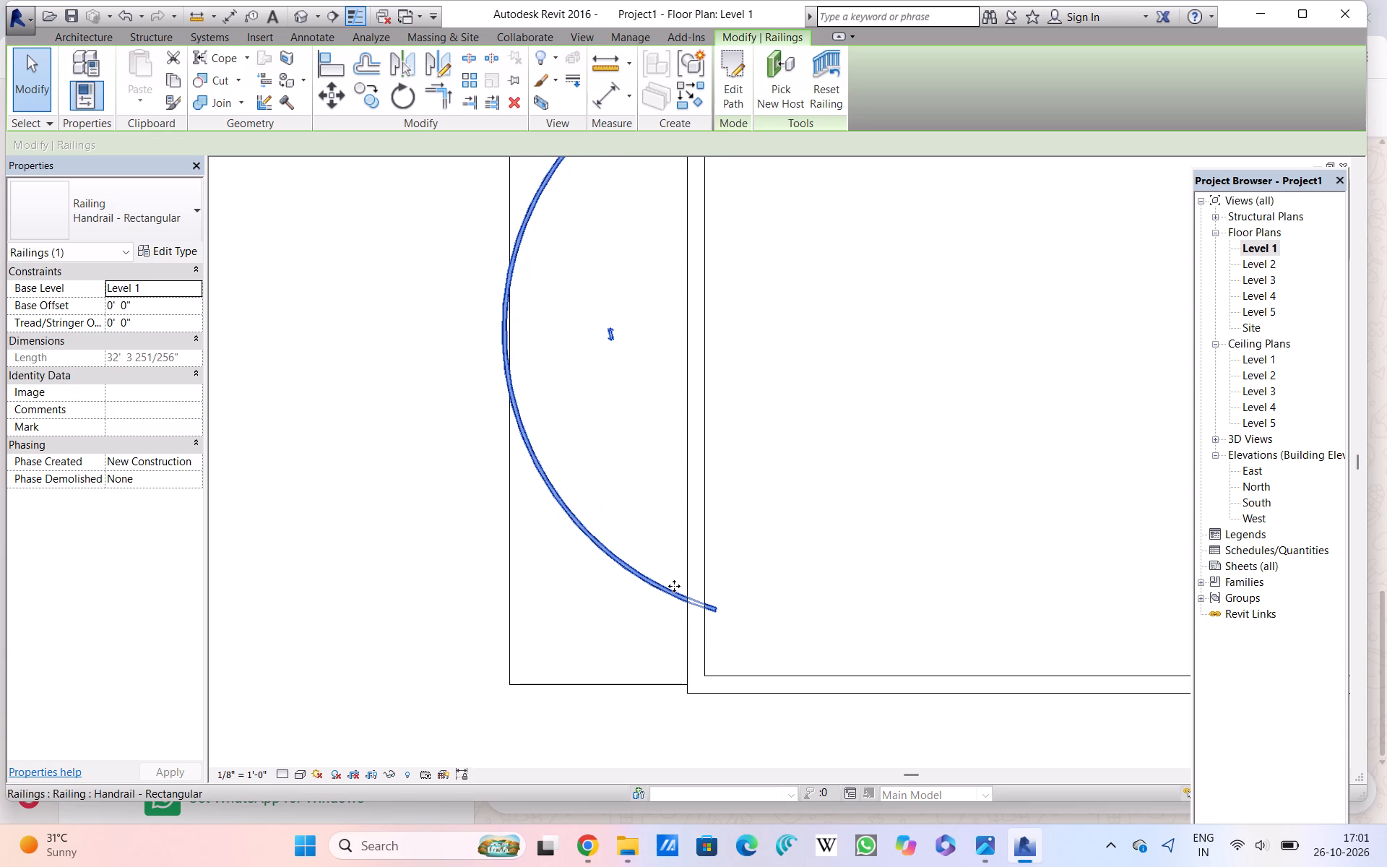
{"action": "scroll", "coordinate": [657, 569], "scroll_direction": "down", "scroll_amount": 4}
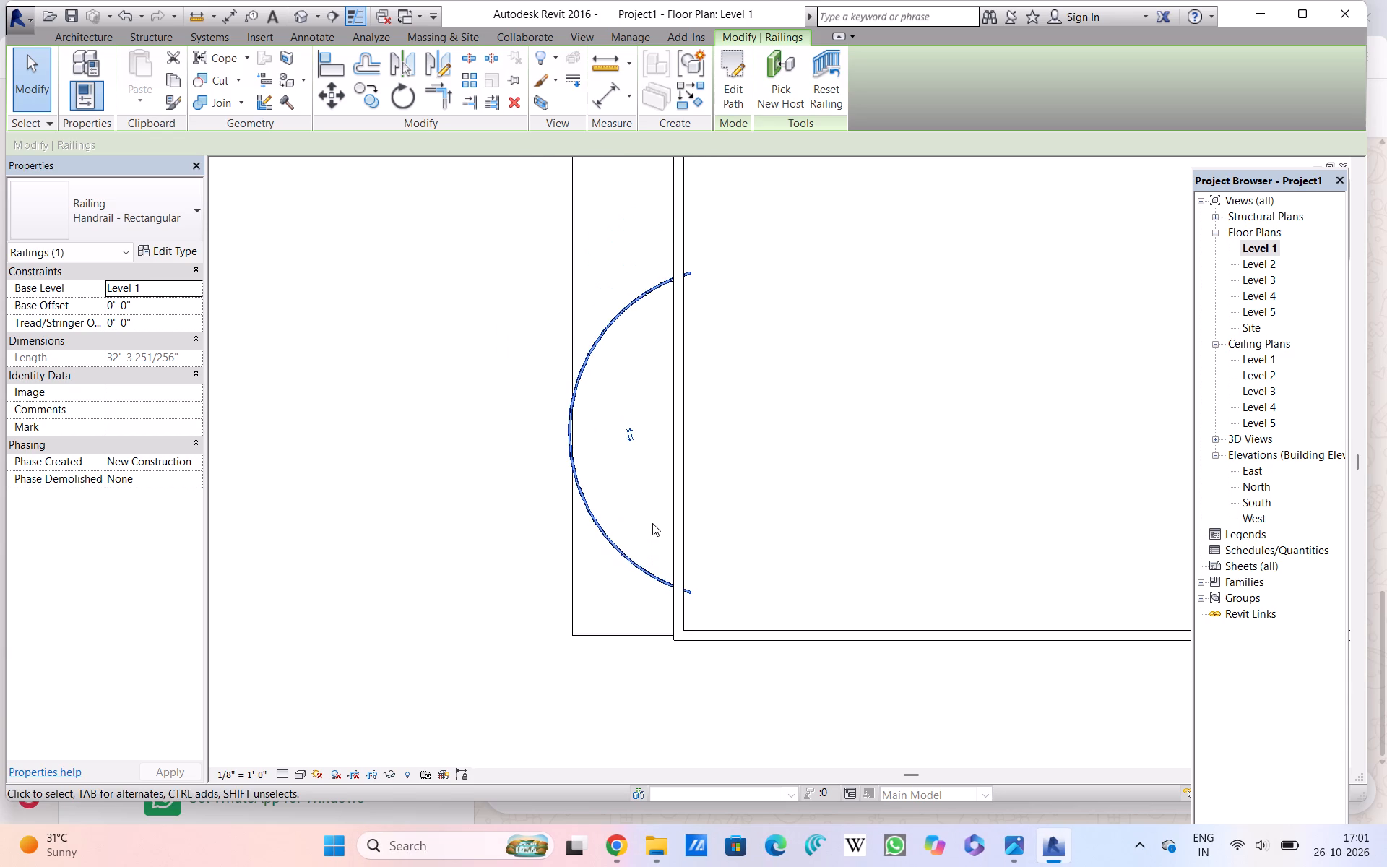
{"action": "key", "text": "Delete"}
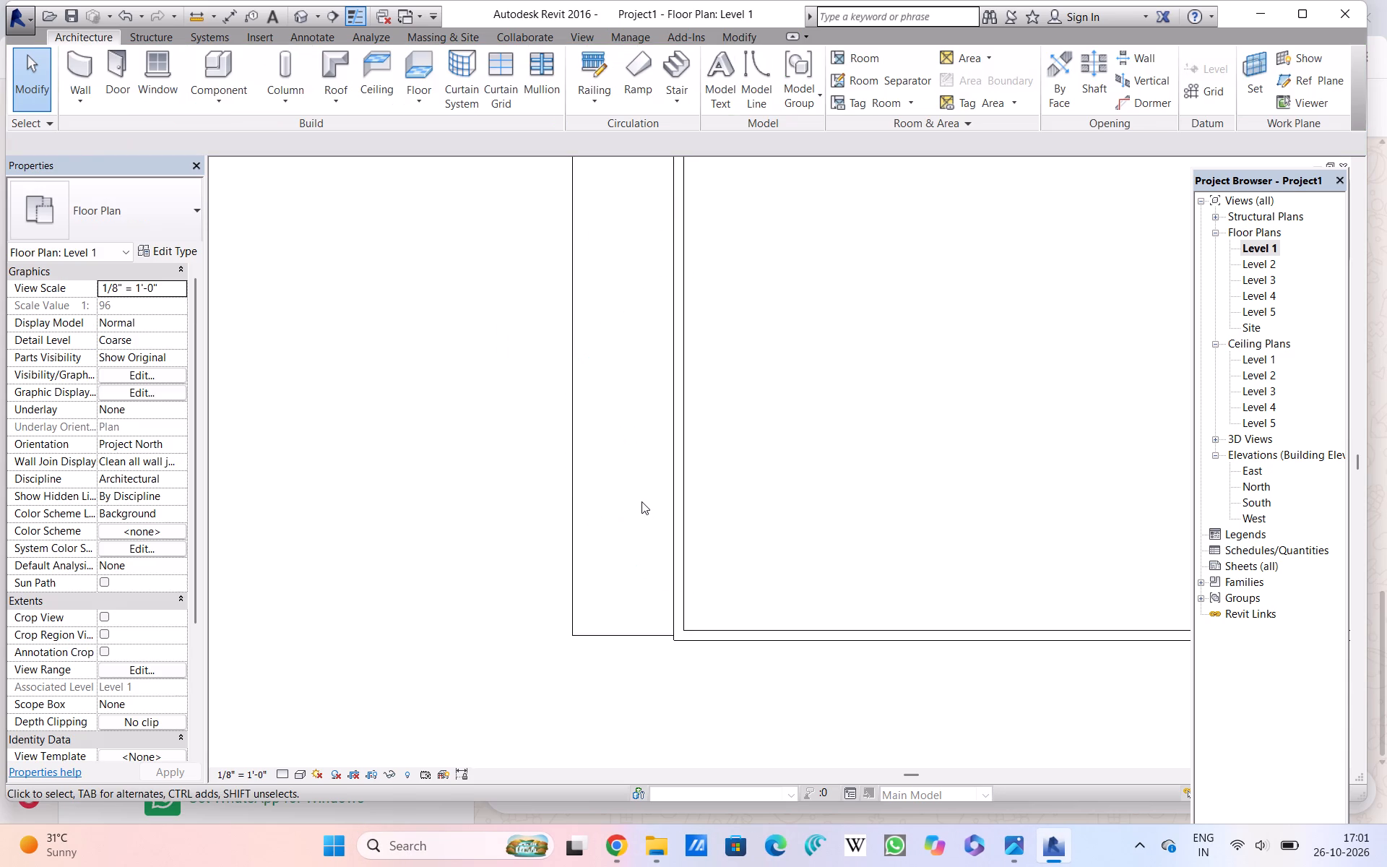
Start a new railing path and try a circle centred on the floor strip outside the west wall.
{"action": "left_click", "coordinate": [595, 56]}
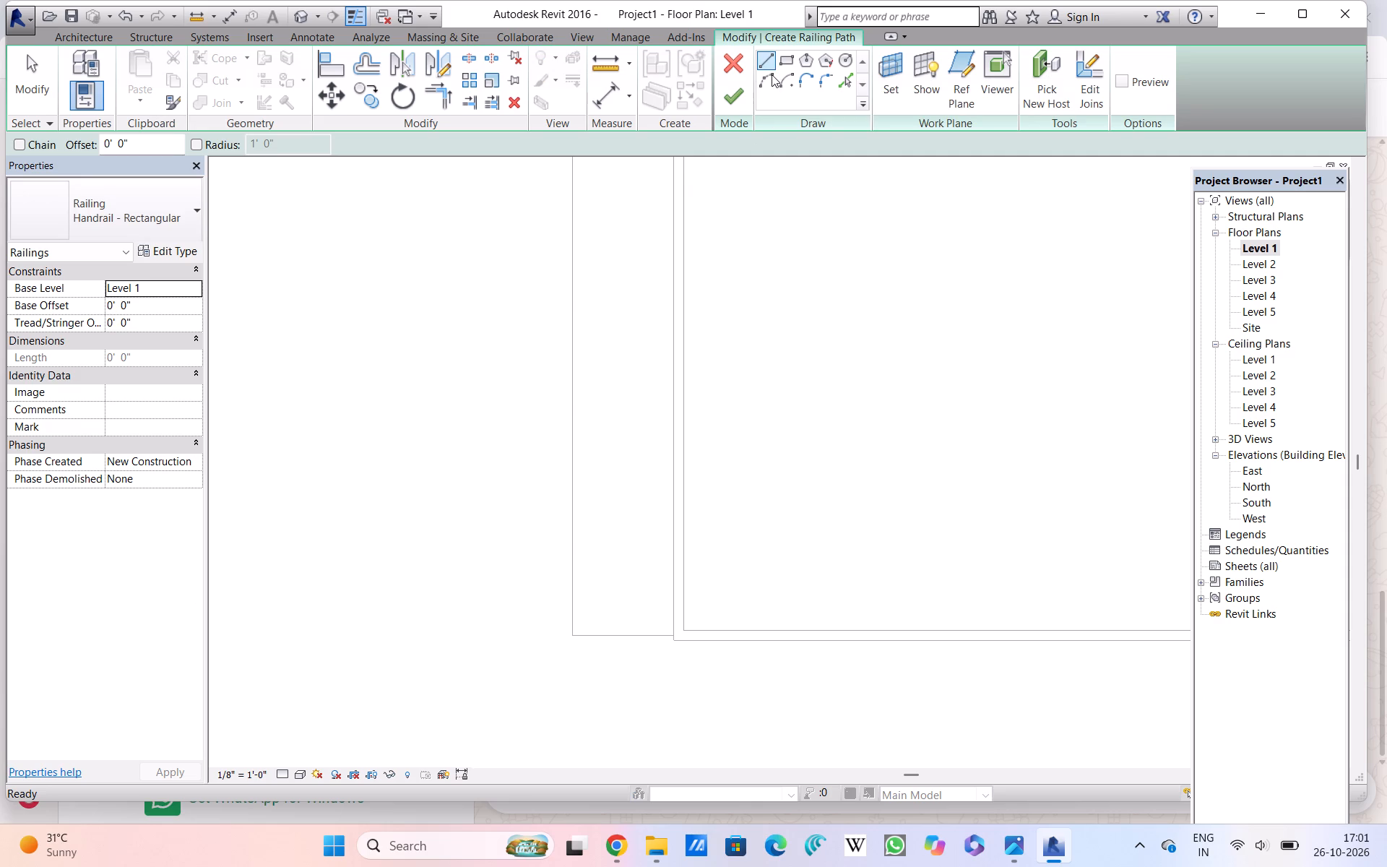
{"action": "left_click", "coordinate": [841, 62]}
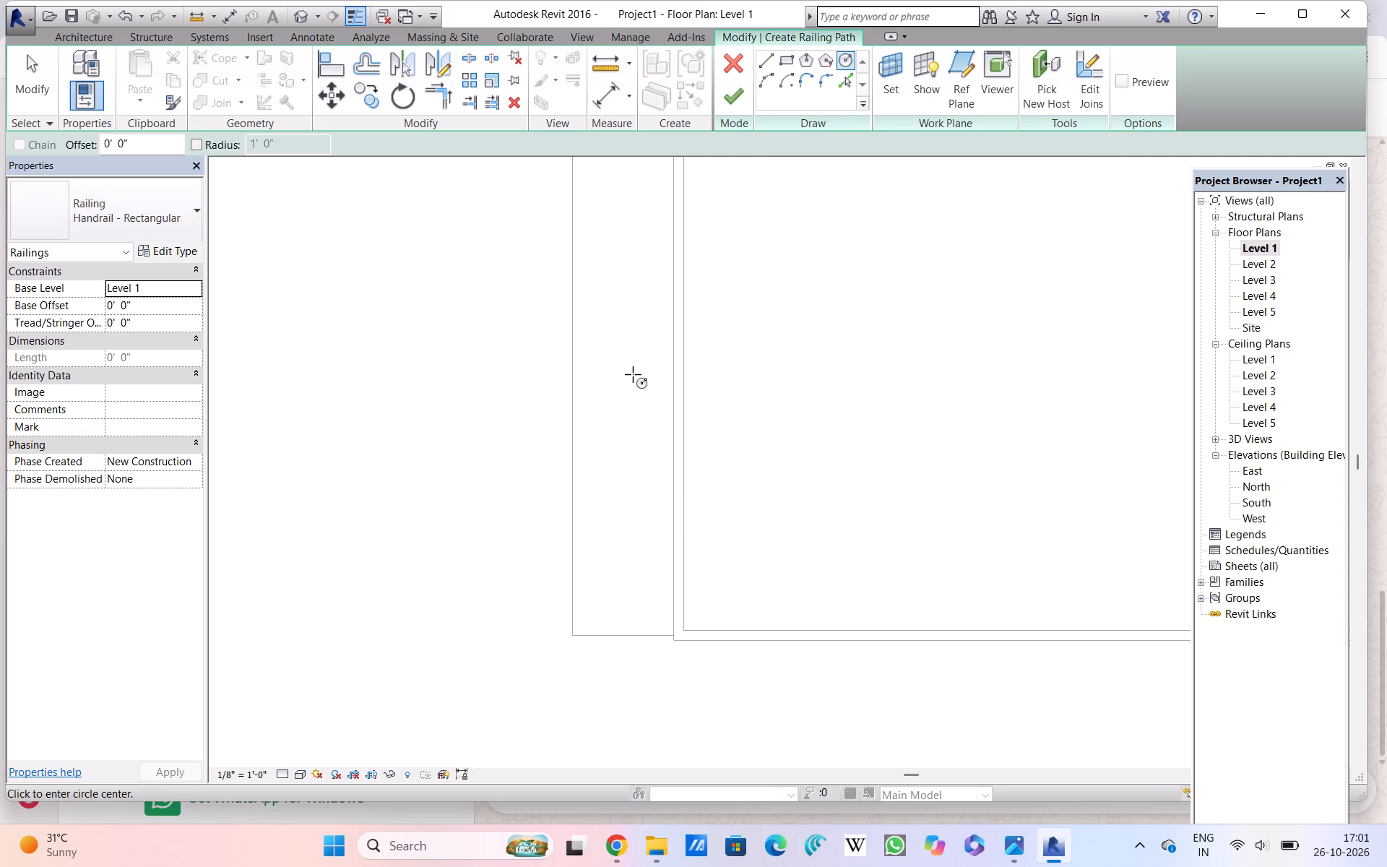
{"action": "scroll", "coordinate": [633, 373], "scroll_direction": "down", "scroll_amount": 3}
{"action": "left_click", "coordinate": [633, 344]}
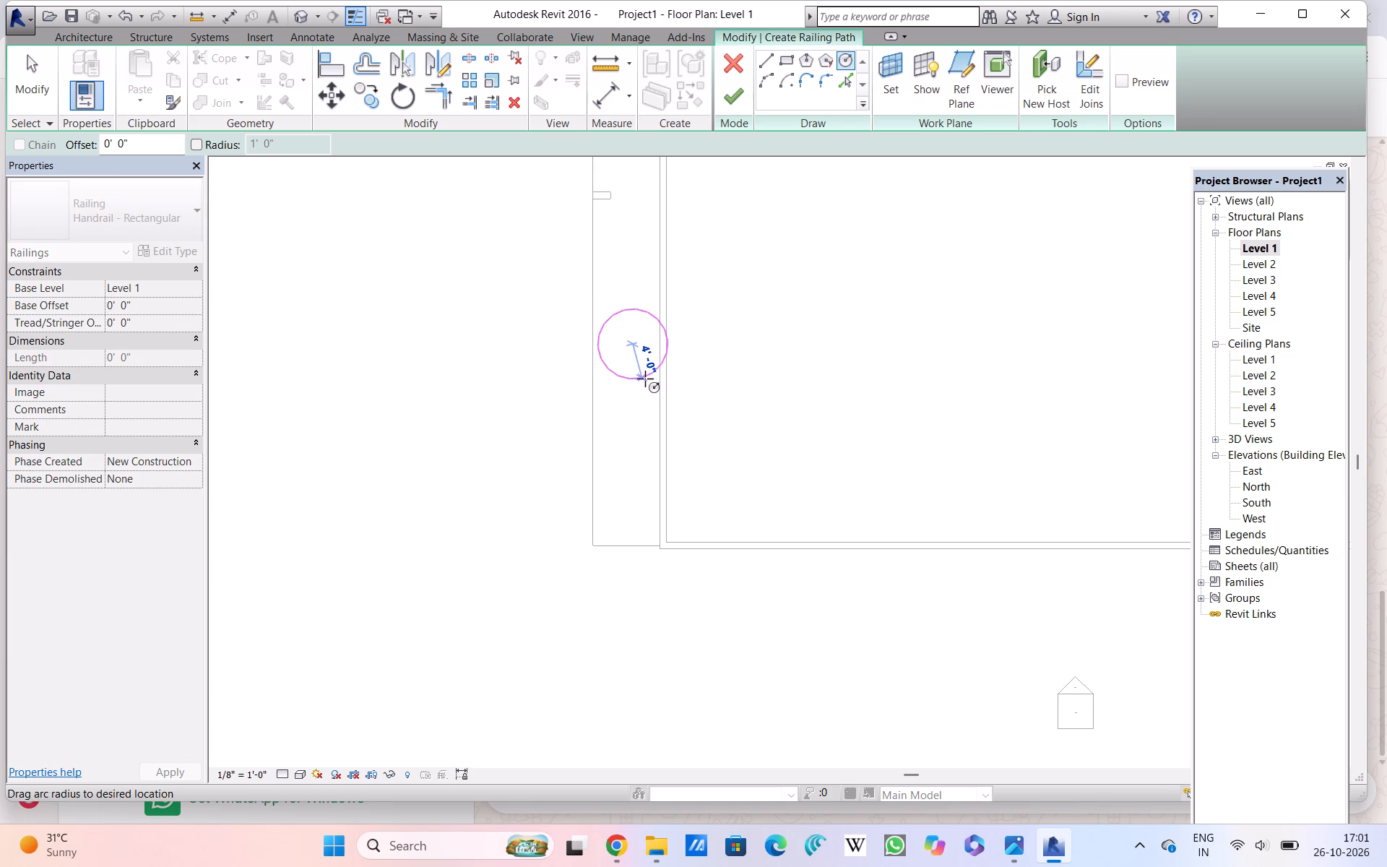
{"action": "key", "text": "Escape"}
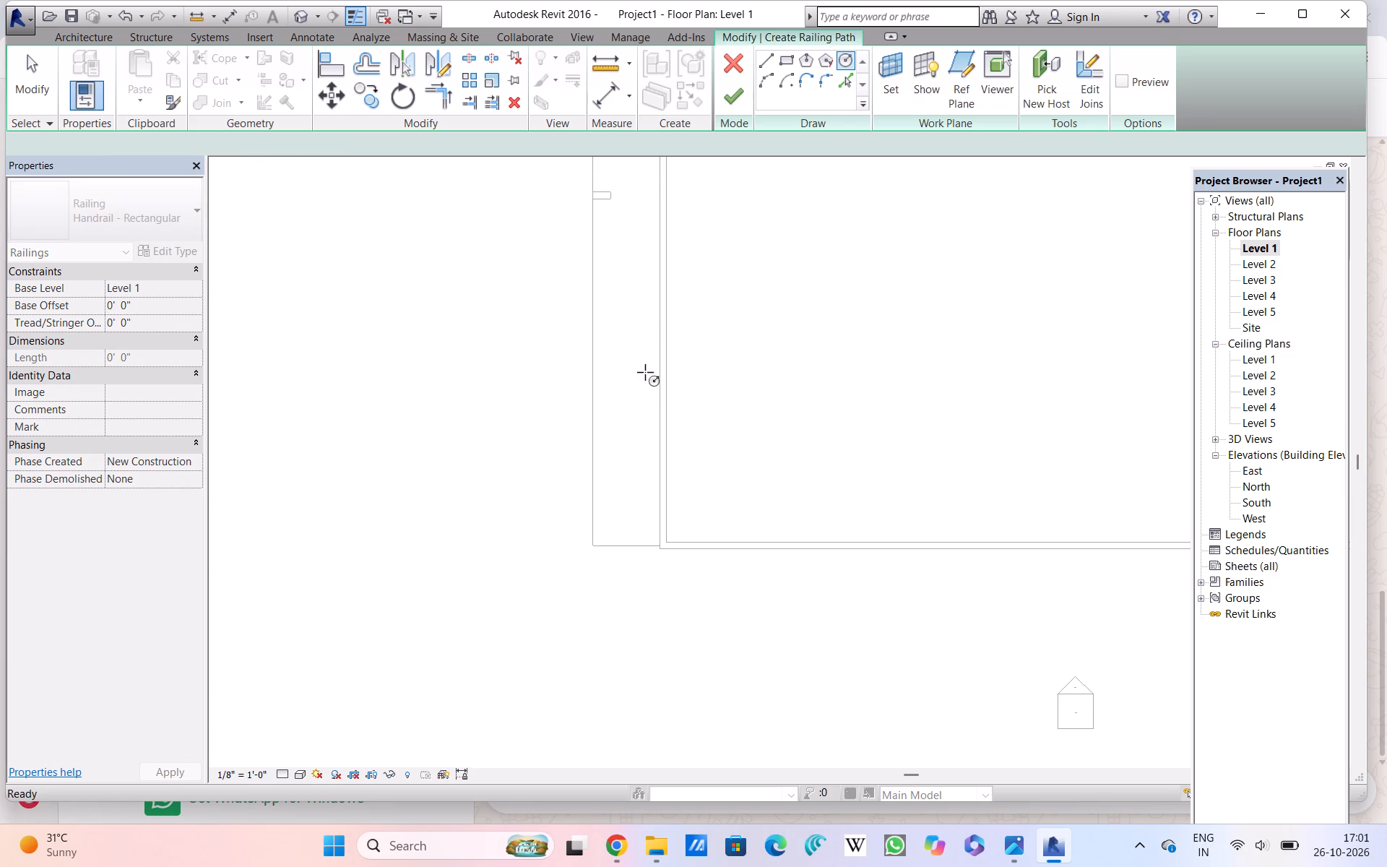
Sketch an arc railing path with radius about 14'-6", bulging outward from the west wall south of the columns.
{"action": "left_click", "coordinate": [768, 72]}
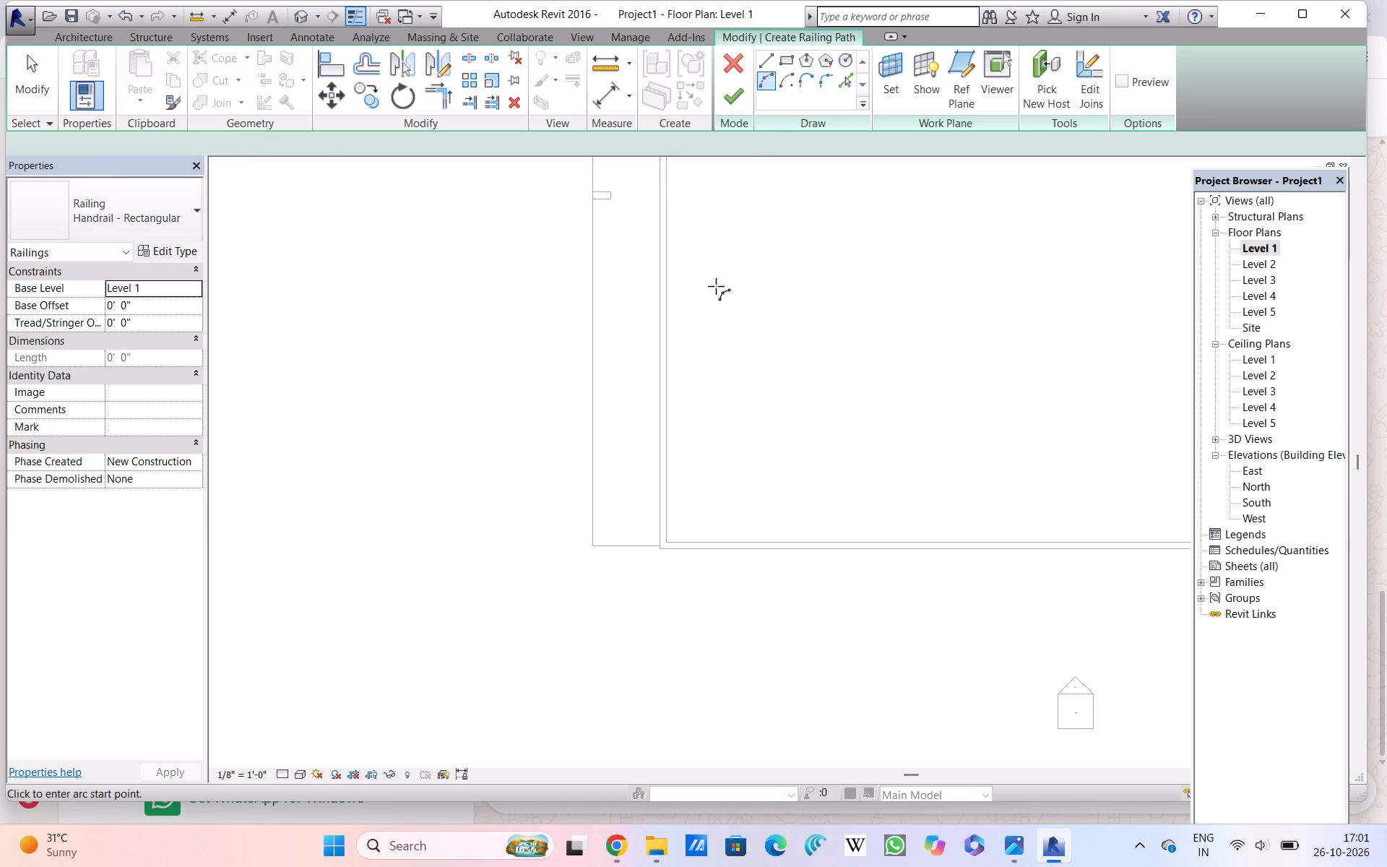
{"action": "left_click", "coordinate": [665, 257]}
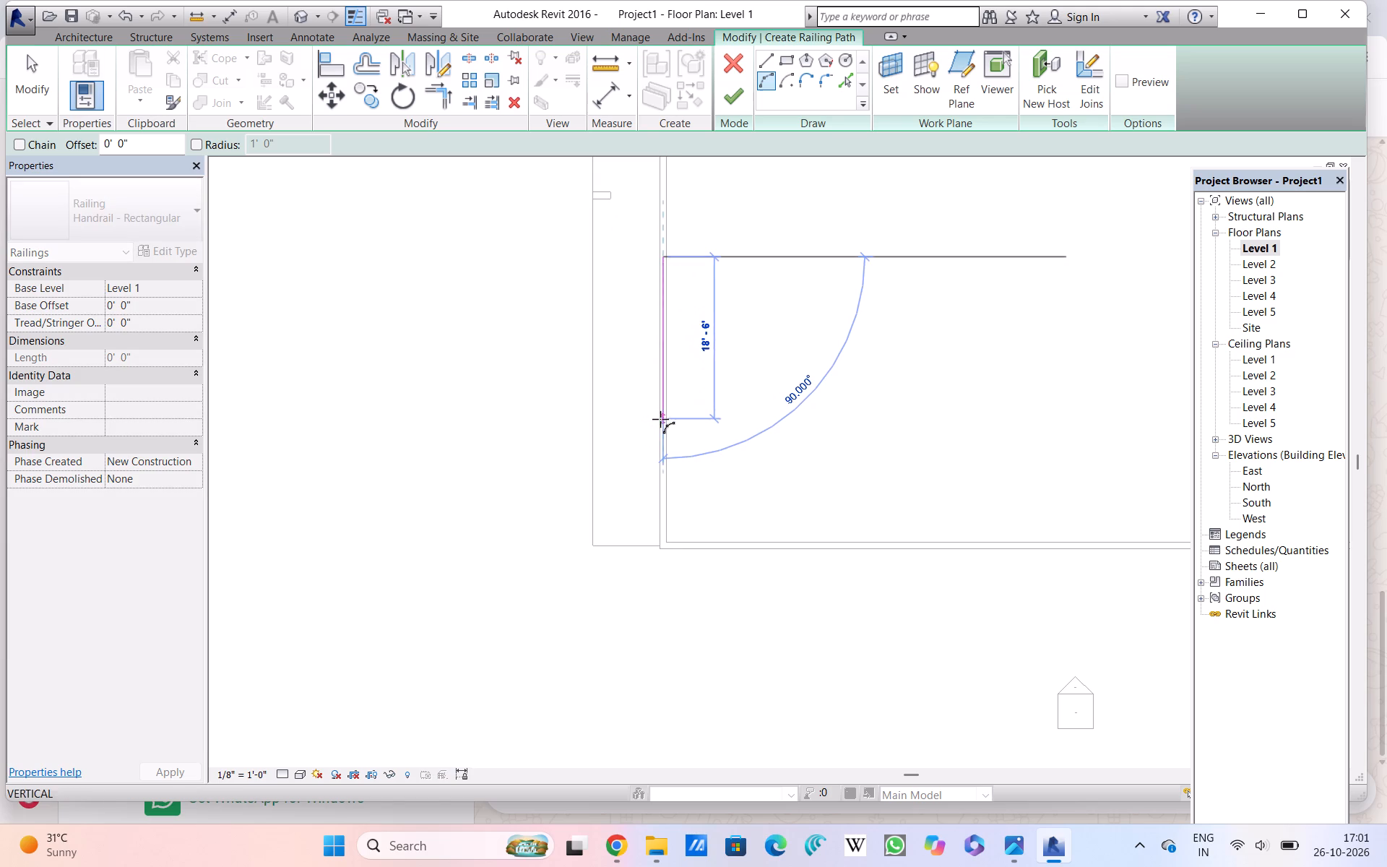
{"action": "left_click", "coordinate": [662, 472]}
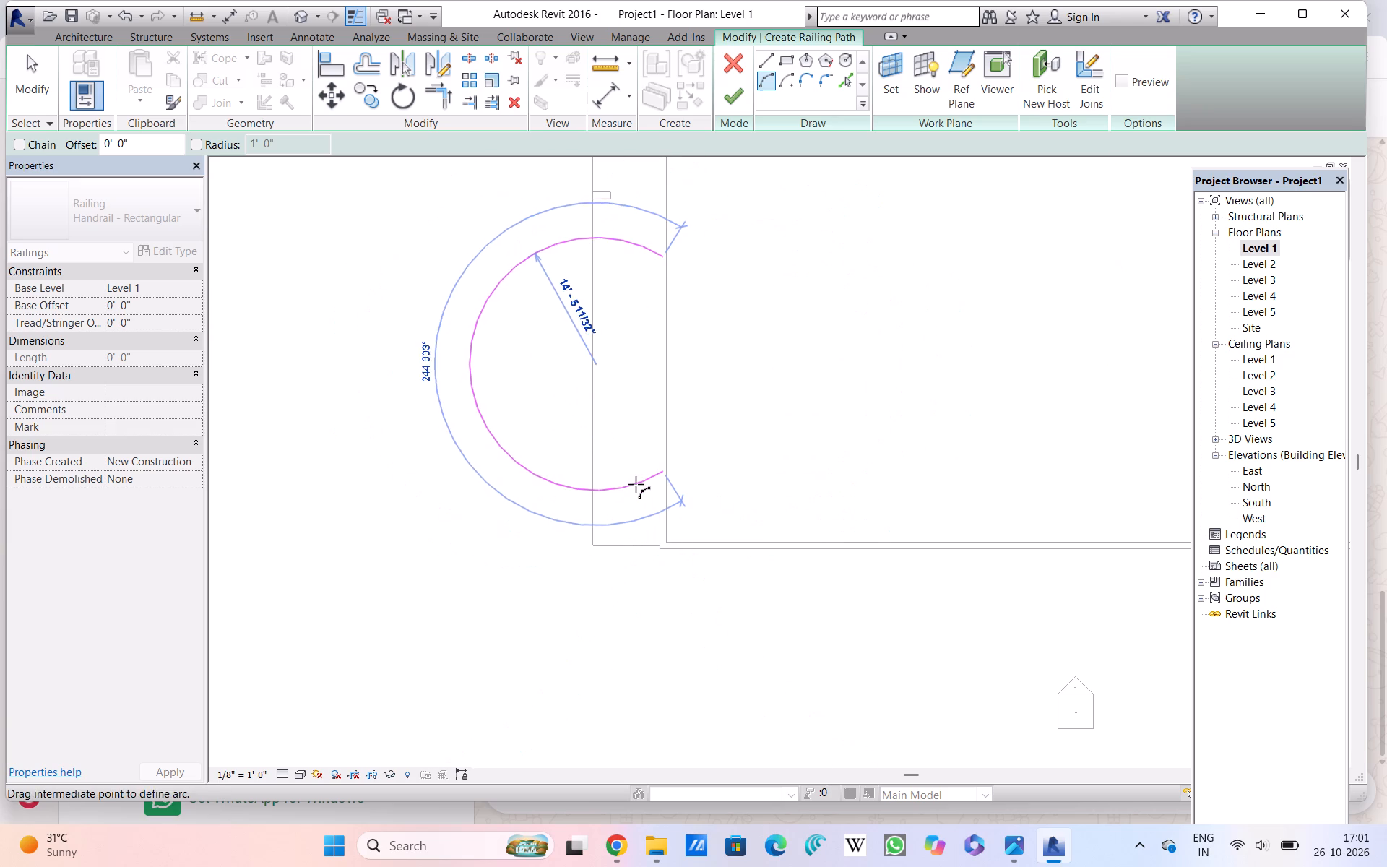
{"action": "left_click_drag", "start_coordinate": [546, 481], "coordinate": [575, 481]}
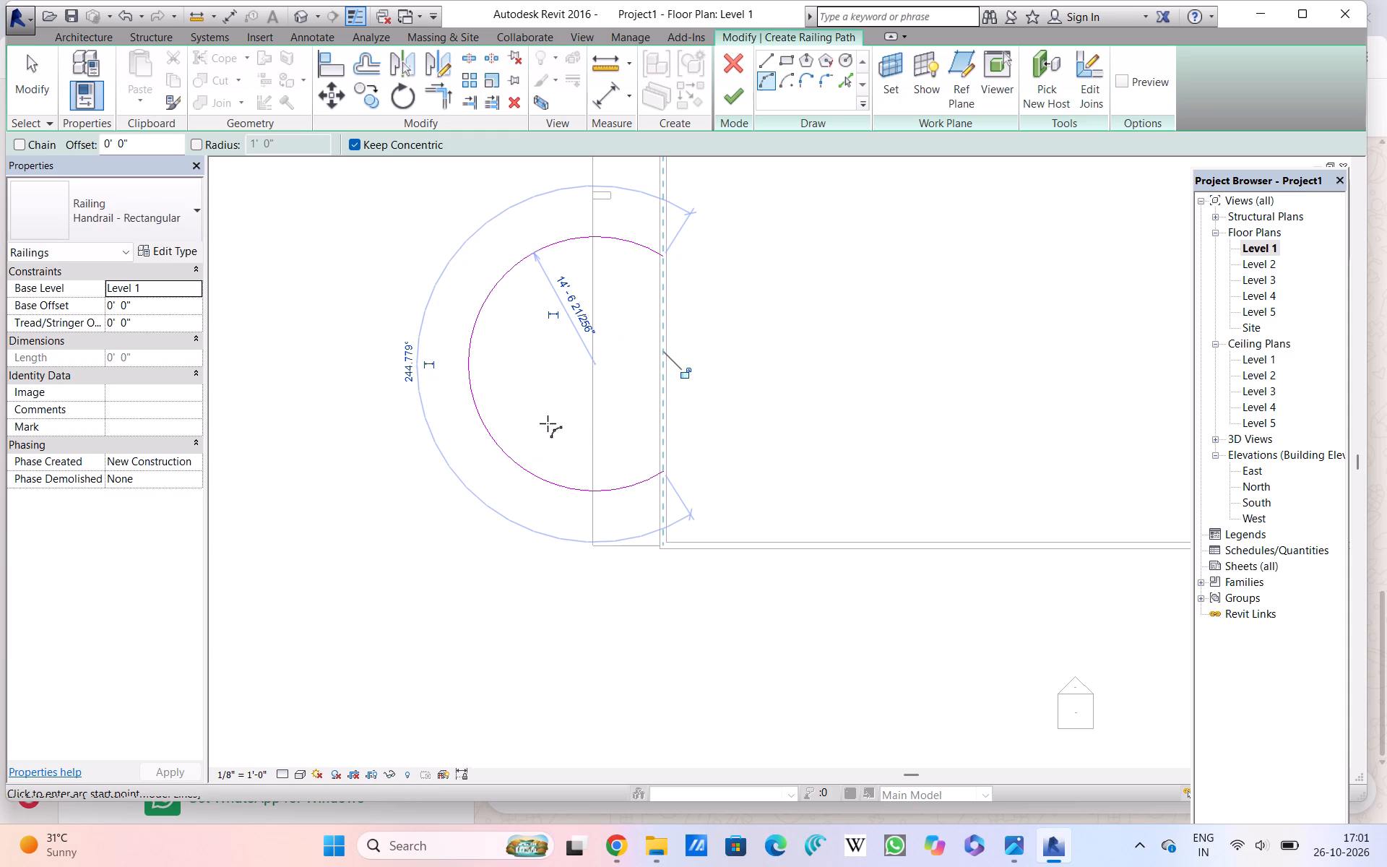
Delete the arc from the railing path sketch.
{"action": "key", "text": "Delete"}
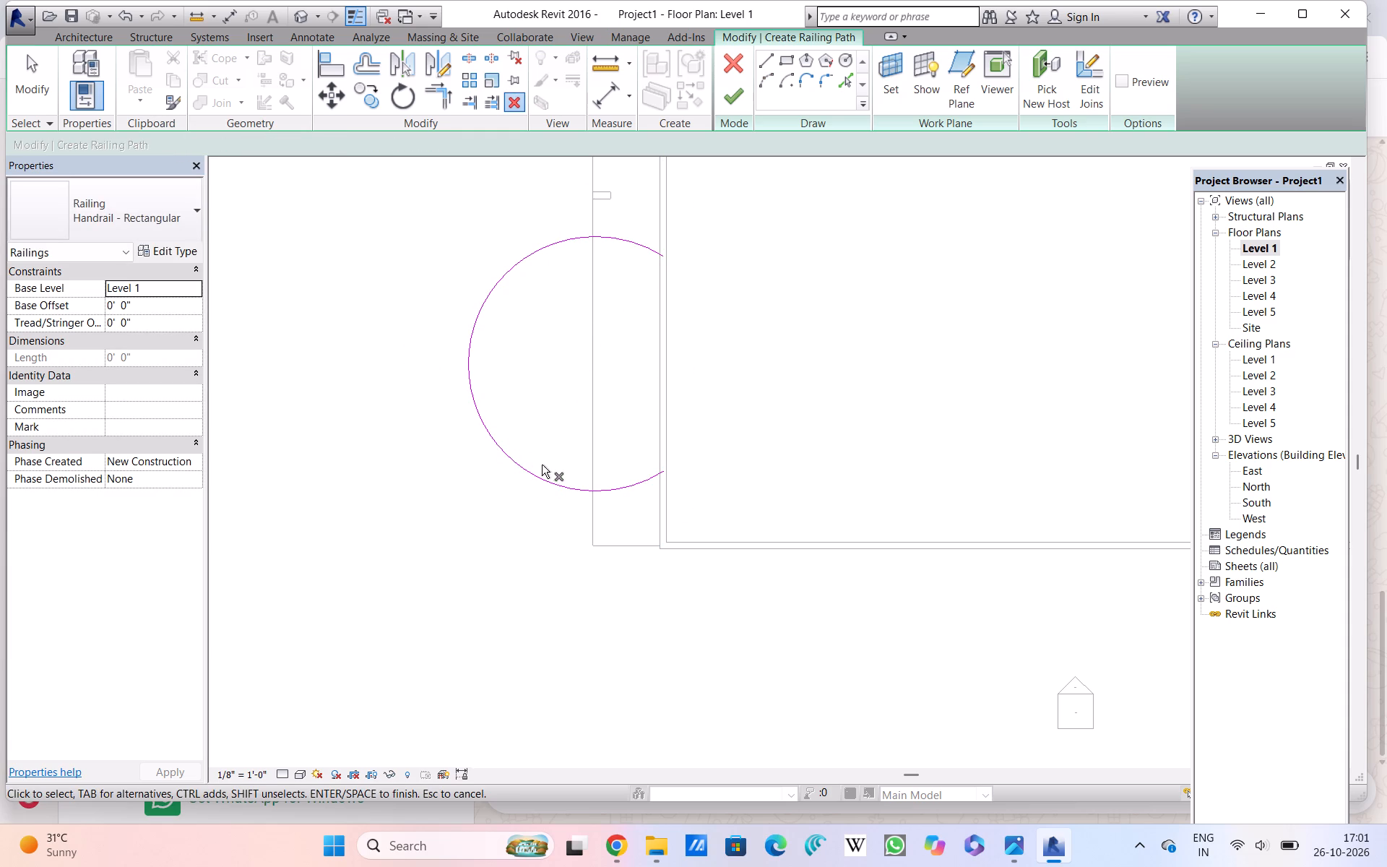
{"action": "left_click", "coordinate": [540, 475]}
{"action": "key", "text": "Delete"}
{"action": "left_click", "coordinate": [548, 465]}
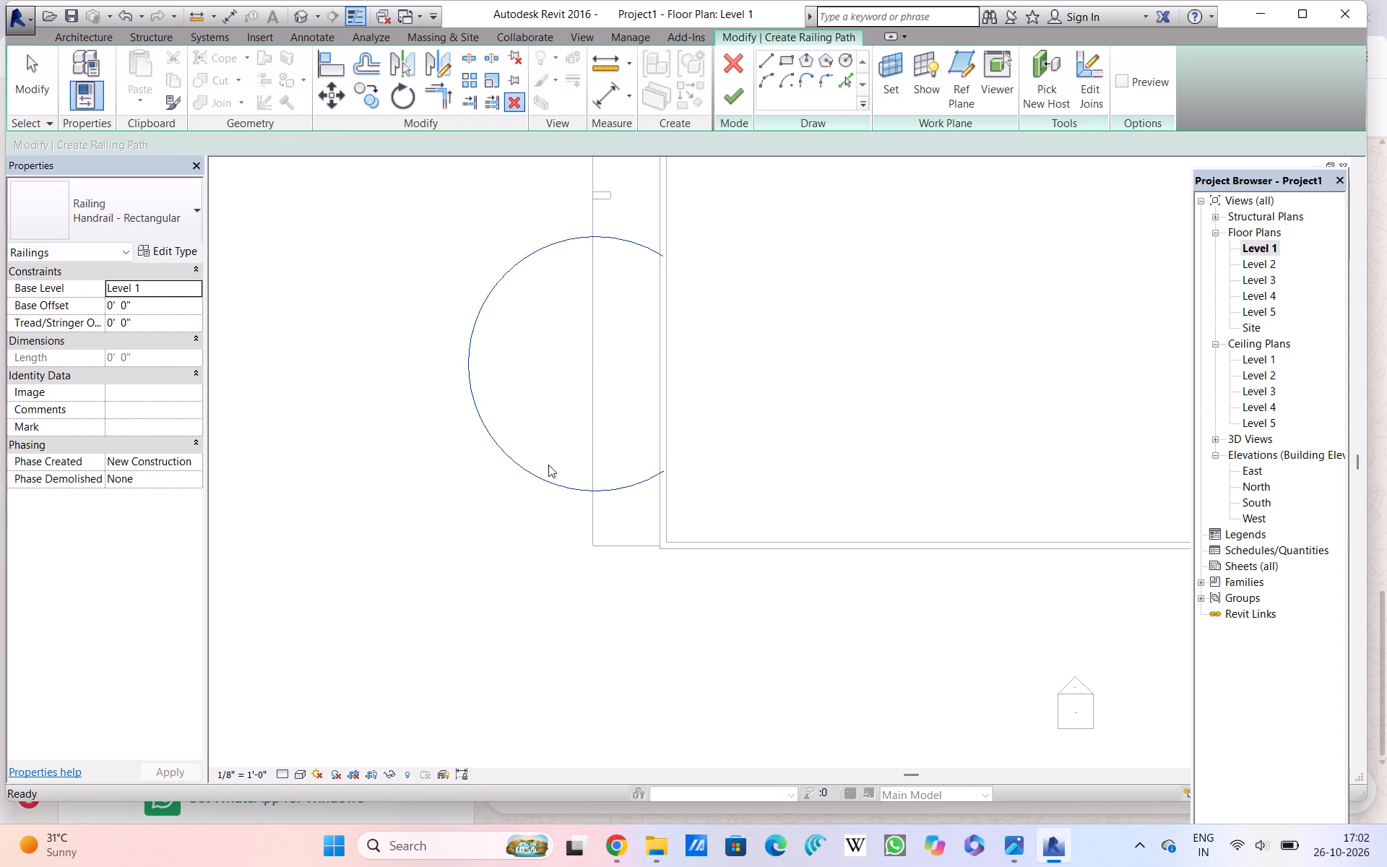
Close the notification card covering the railing path sketch.
{"action": "left_click", "coordinate": [756, 81]}
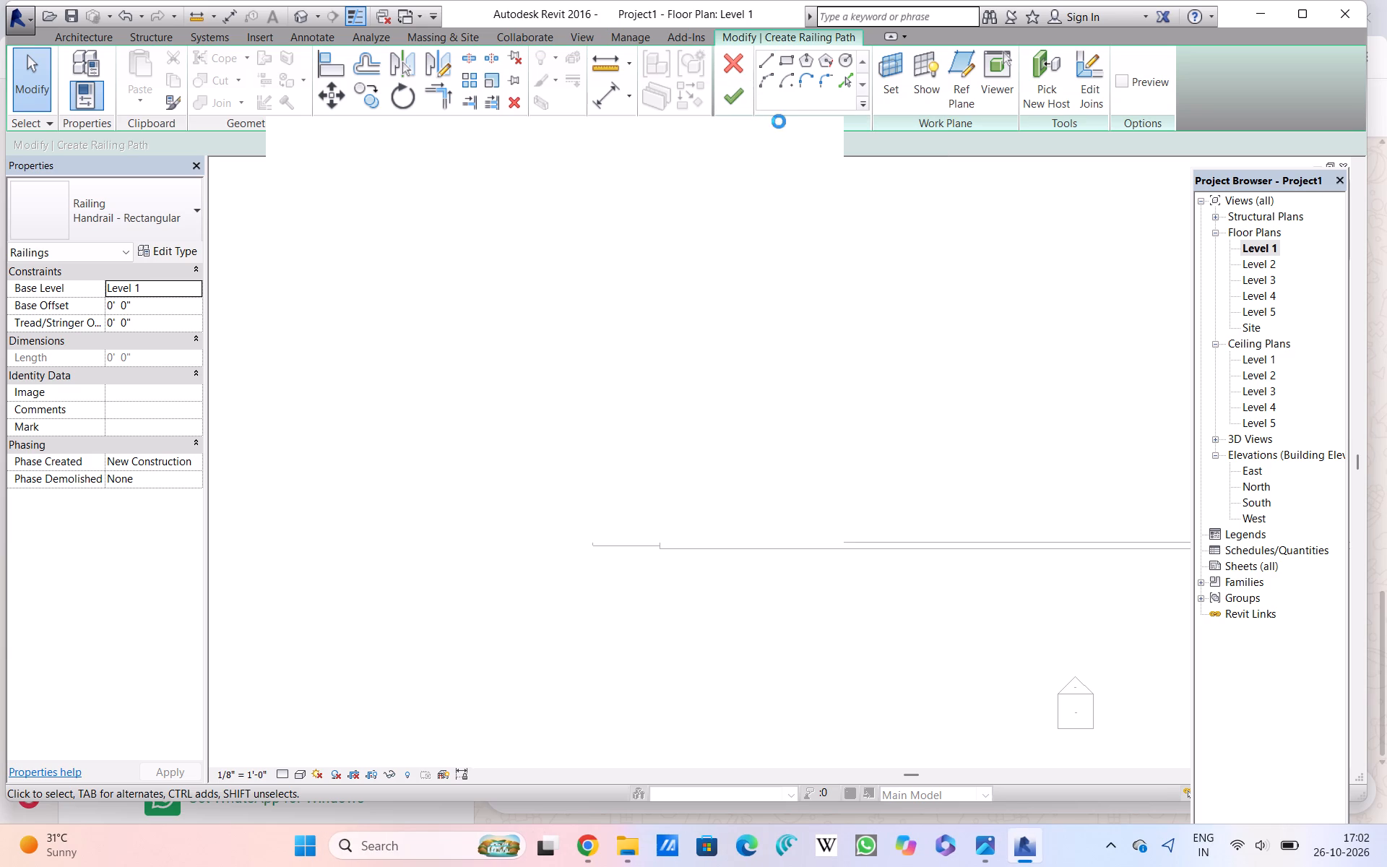
{"action": "left_click", "coordinate": [816, 144]}
{"action": "left_click", "coordinate": [808, 145]}
{"action": "left_click", "coordinate": [804, 147]}
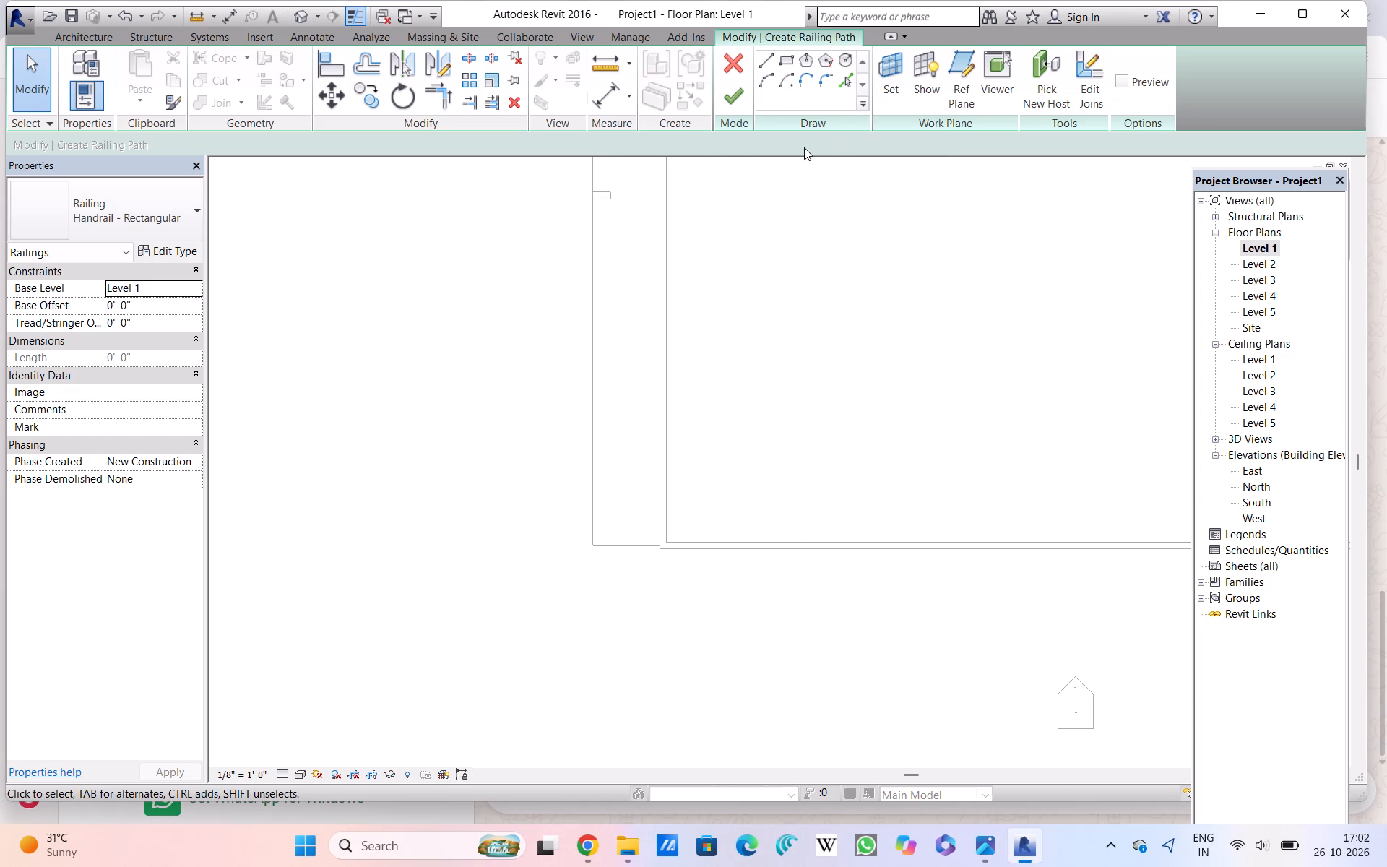
Sketch a semicircular railing path with 9'-0" radius bulging outward from the west wall, south of the columns, and finish the railing.
{"action": "left_click", "coordinate": [766, 84]}
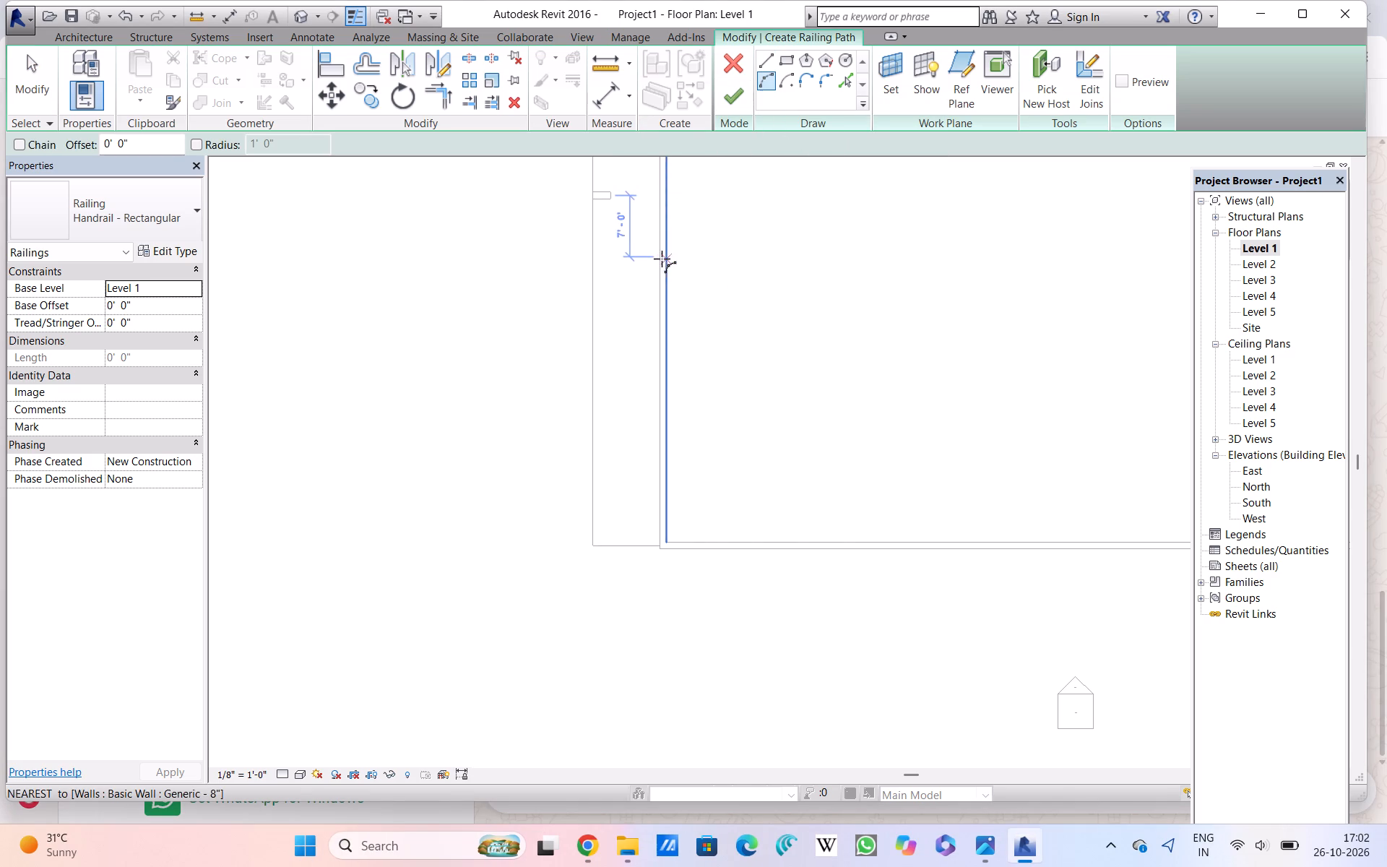
{"action": "left_click", "coordinate": [663, 277]}
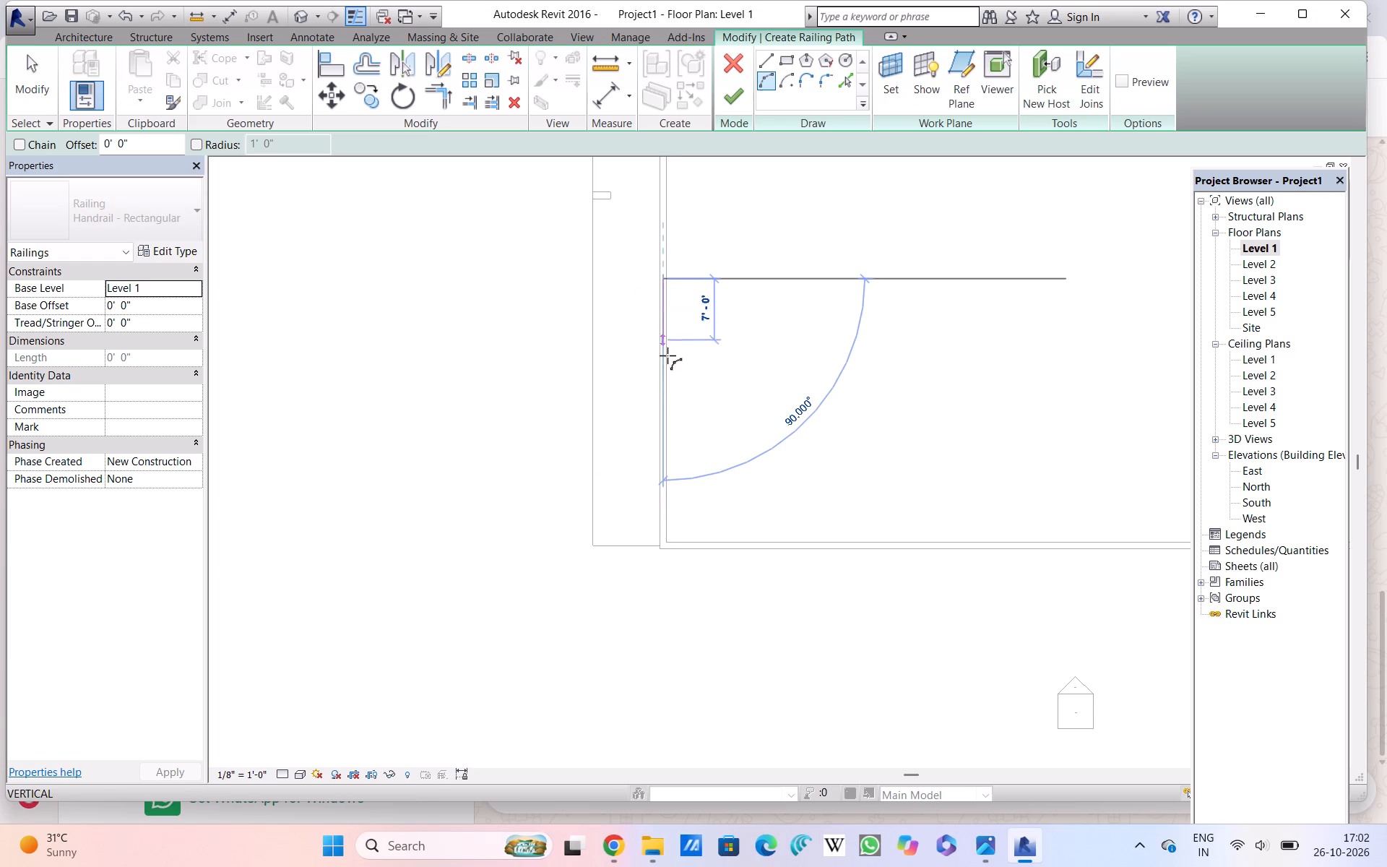
{"action": "left_click", "coordinate": [664, 435]}
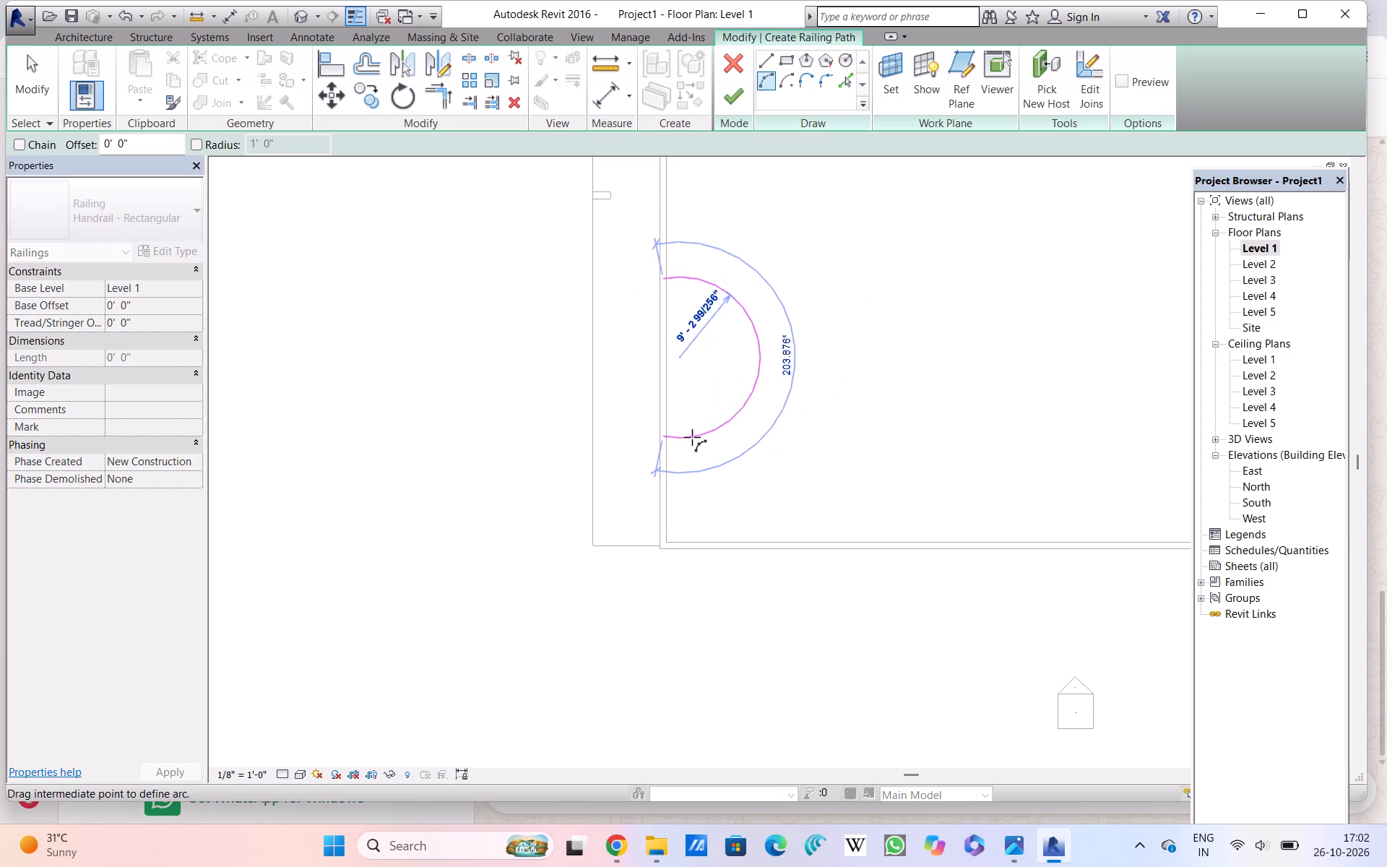
{"action": "left_click", "coordinate": [632, 436]}
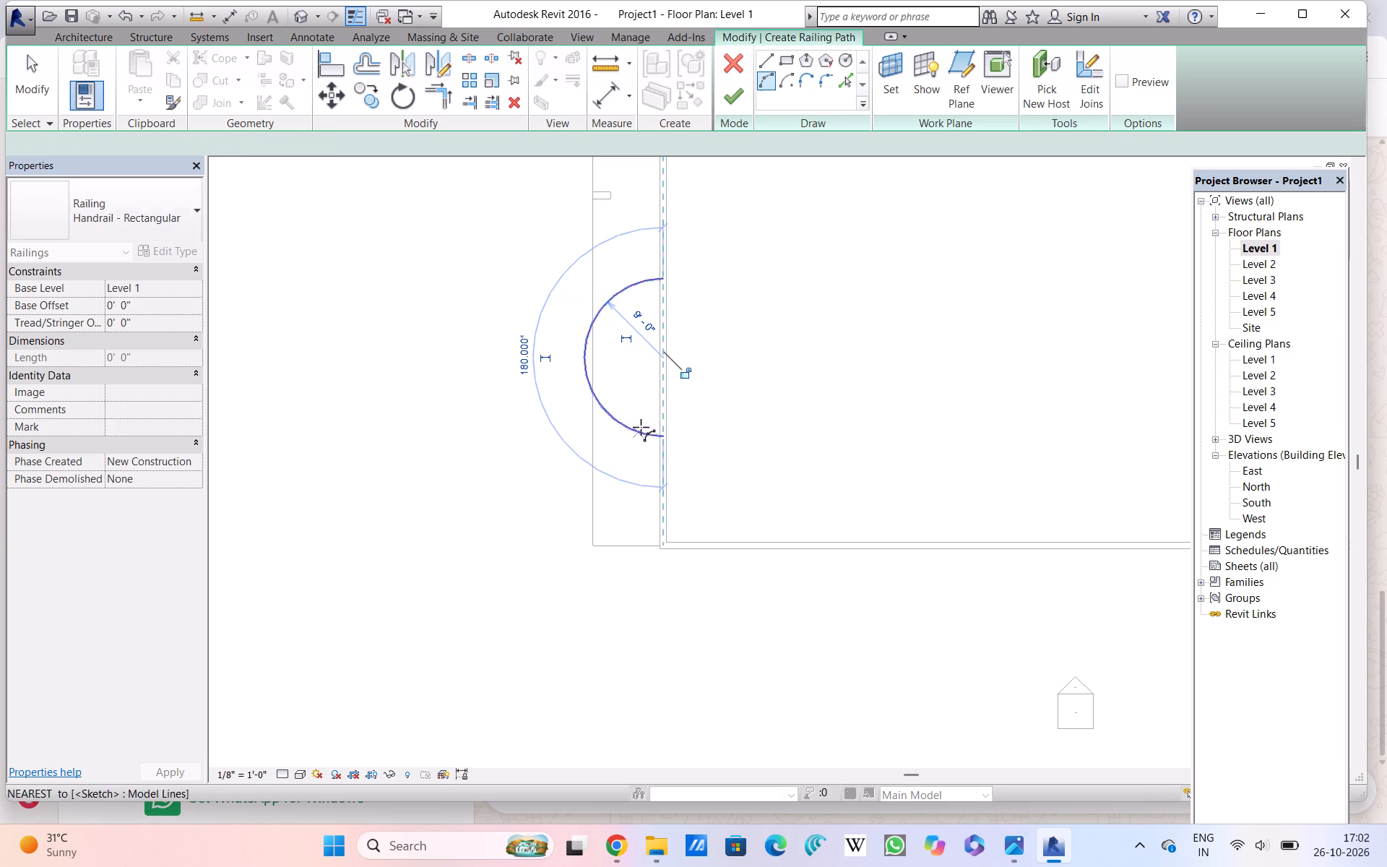
{"action": "left_click", "coordinate": [729, 103]}
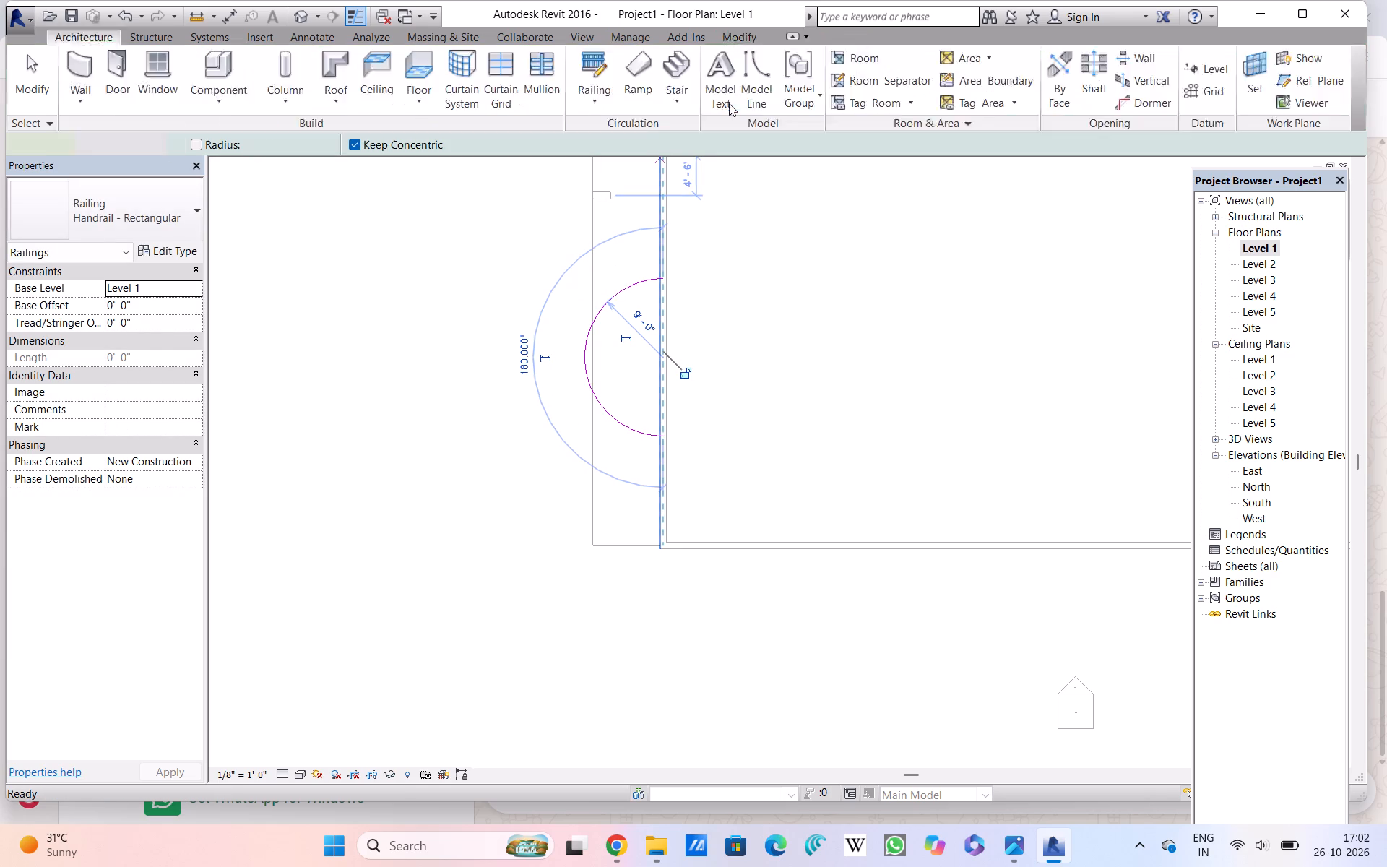
{"action": "scroll", "coordinate": [774, 381], "scroll_direction": "down", "scroll_amount": 2}
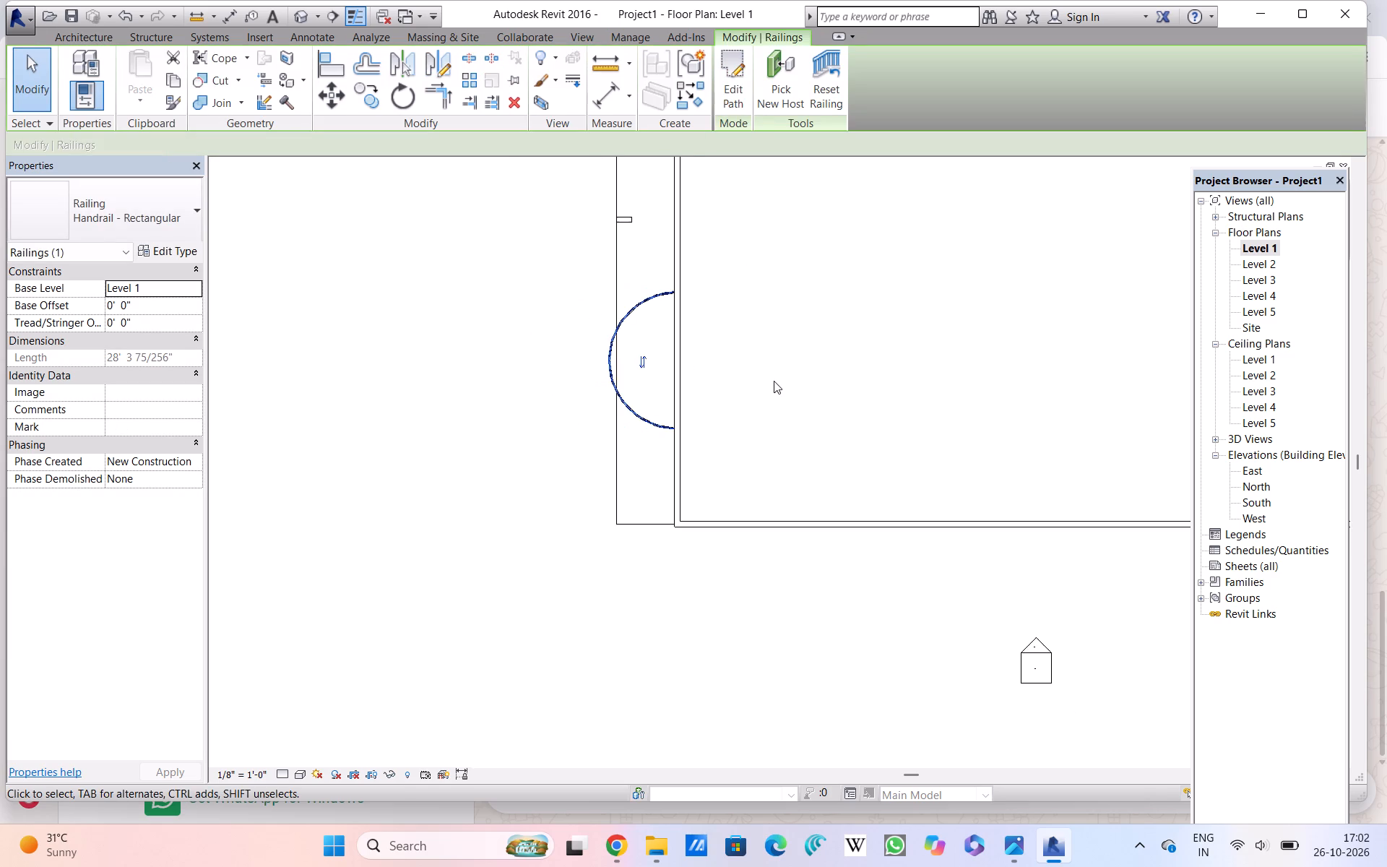
{"action": "scroll", "coordinate": [774, 376], "scroll_direction": "down", "scroll_amount": 2}
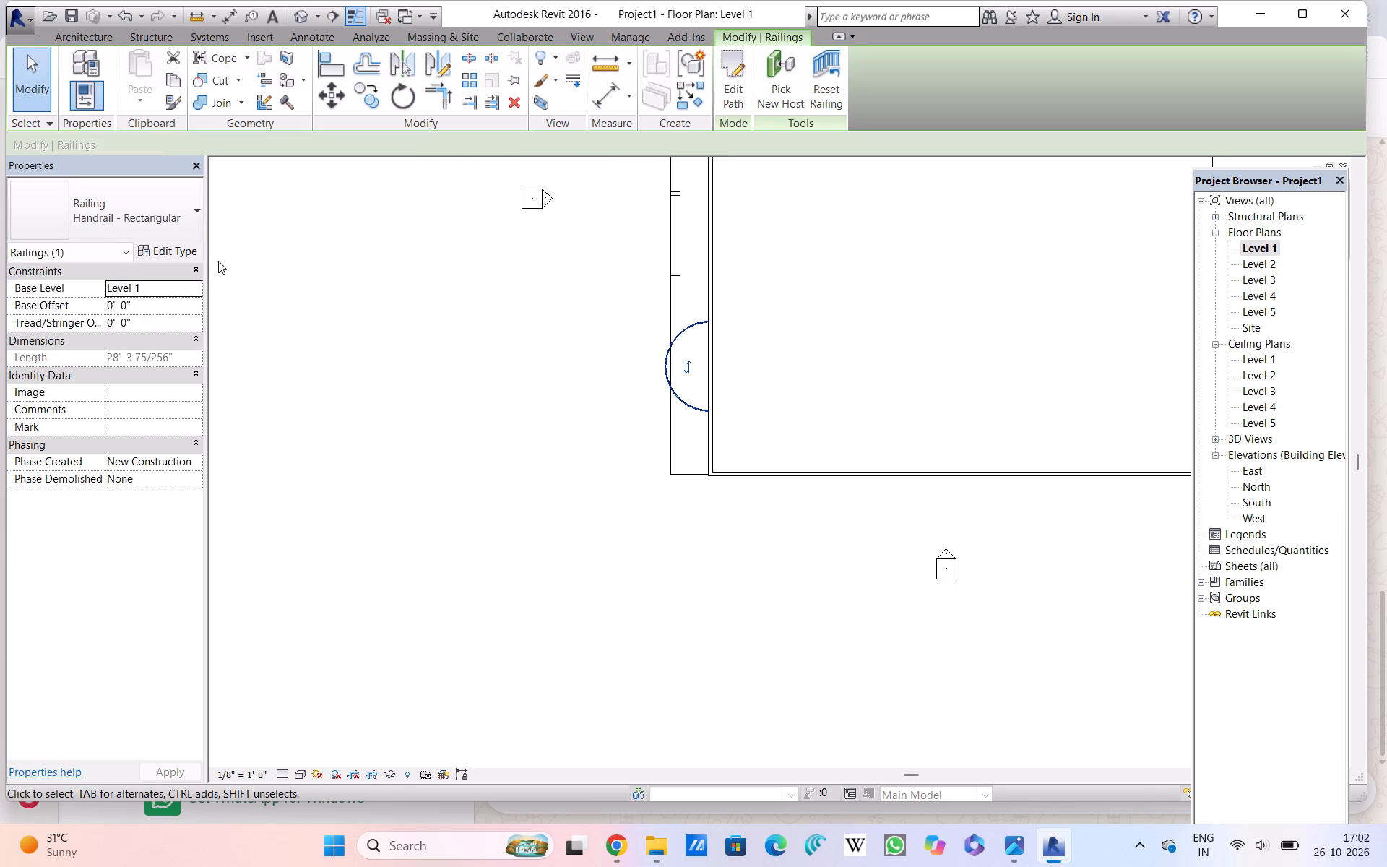
Choose Handrail - Rectangular as the type of the curved railing.
{"action": "left_click", "coordinate": [189, 228]}
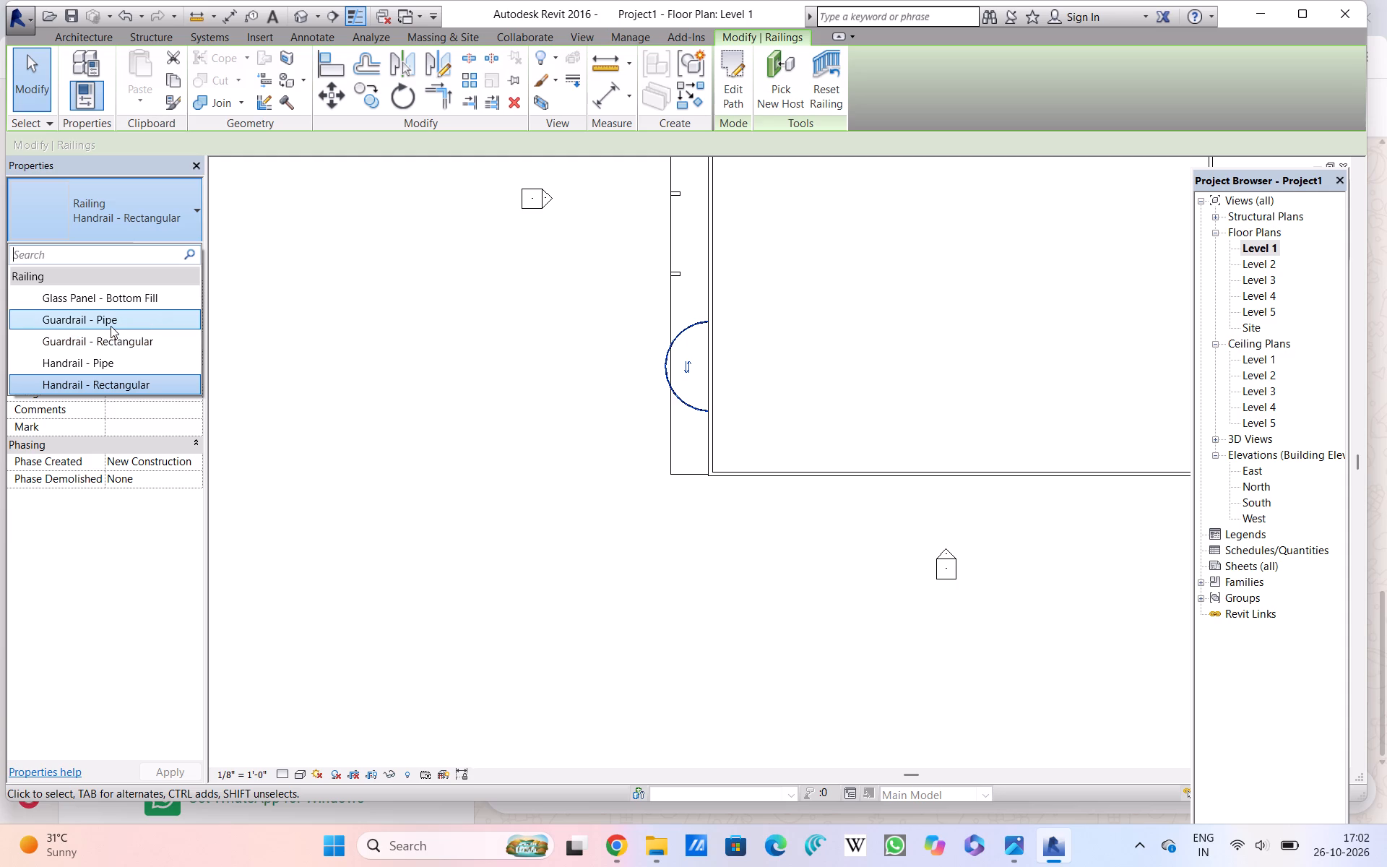
{"action": "left_click", "coordinate": [105, 379]}
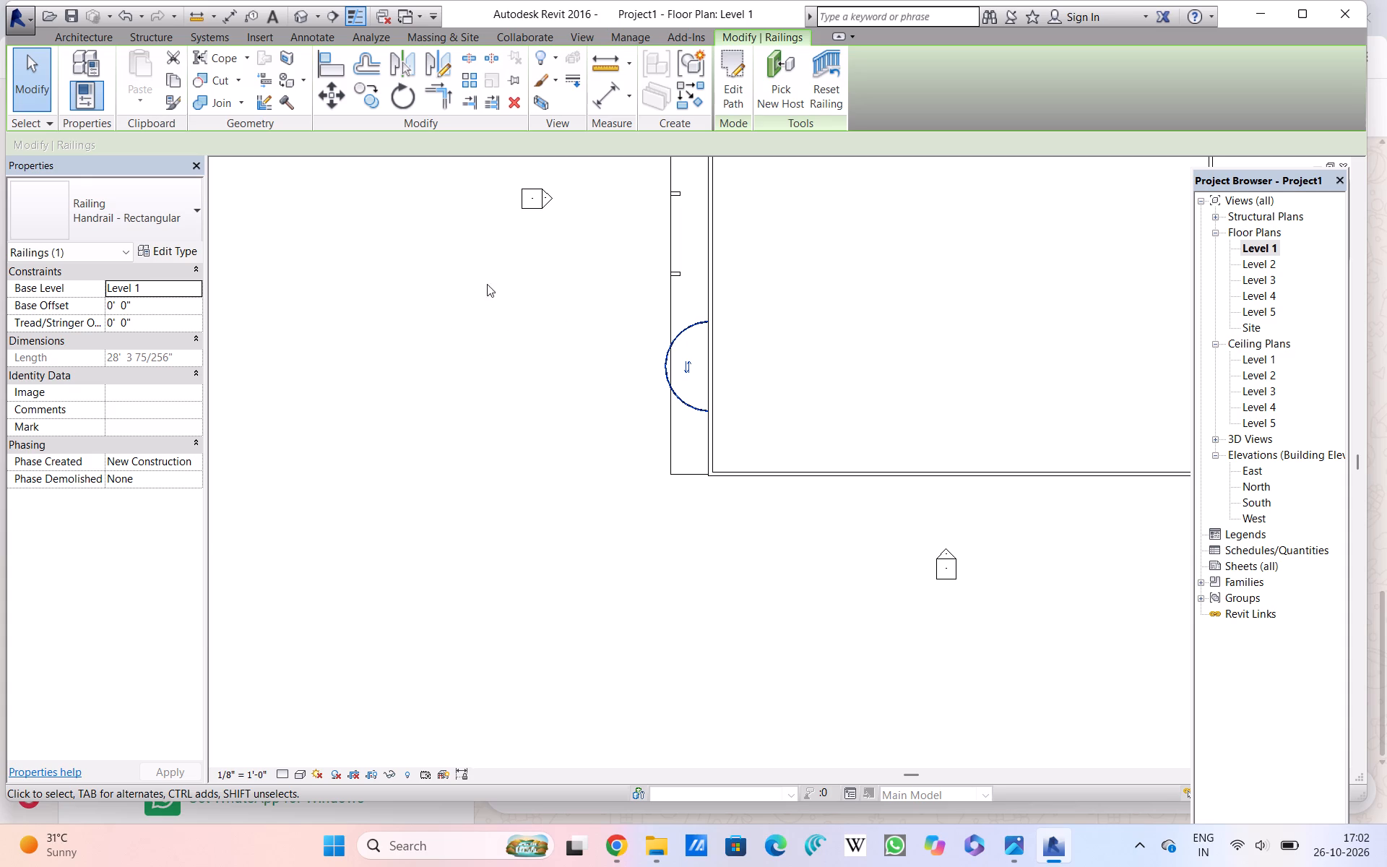
Examine the curved railing outside the west wall in the 3D view.
{"action": "left_click", "coordinate": [299, 12]}
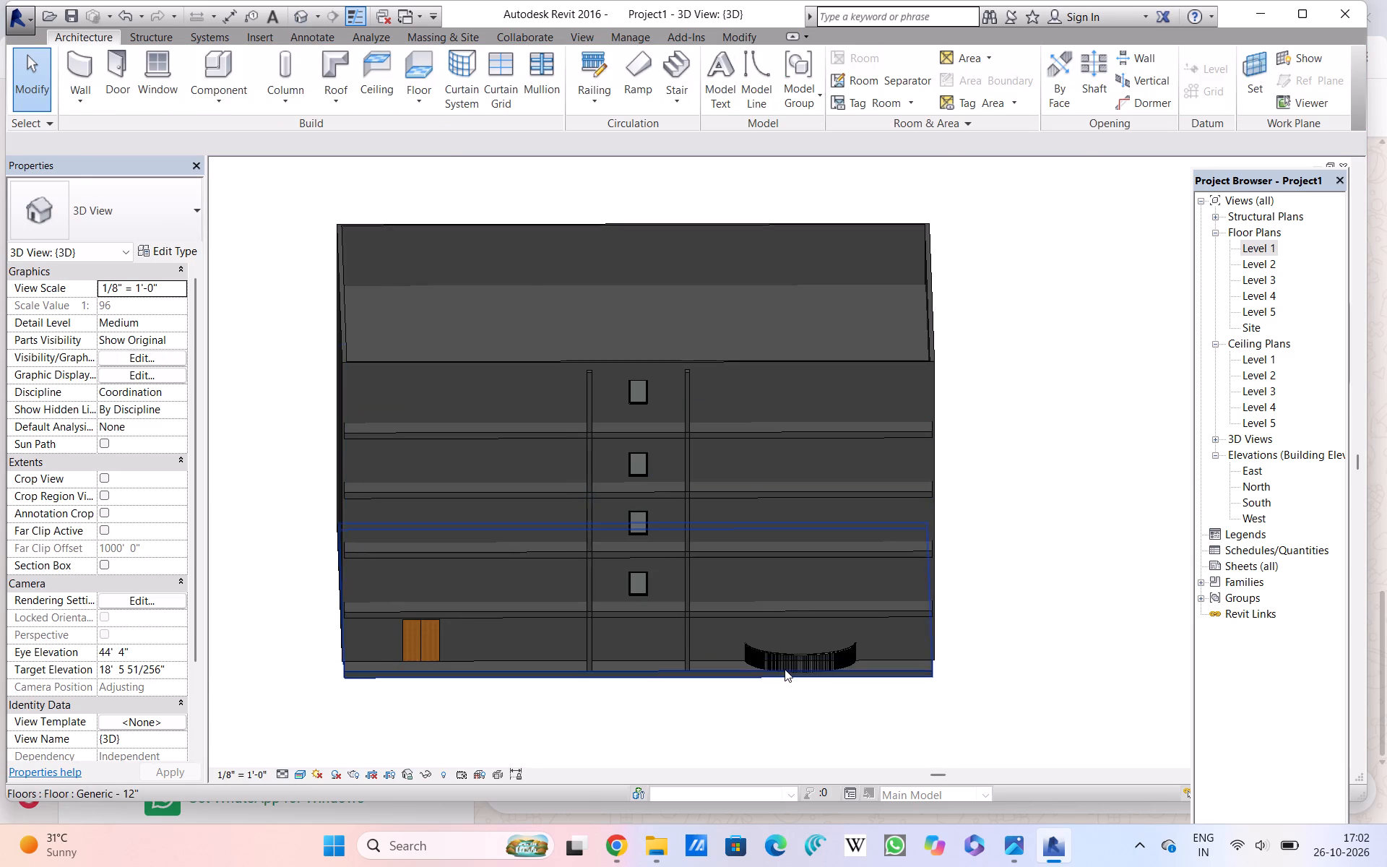
{"action": "scroll", "coordinate": [786, 668], "scroll_direction": "up", "scroll_amount": 9}
{"action": "scroll", "coordinate": [788, 634], "scroll_direction": "down", "scroll_amount": 2}
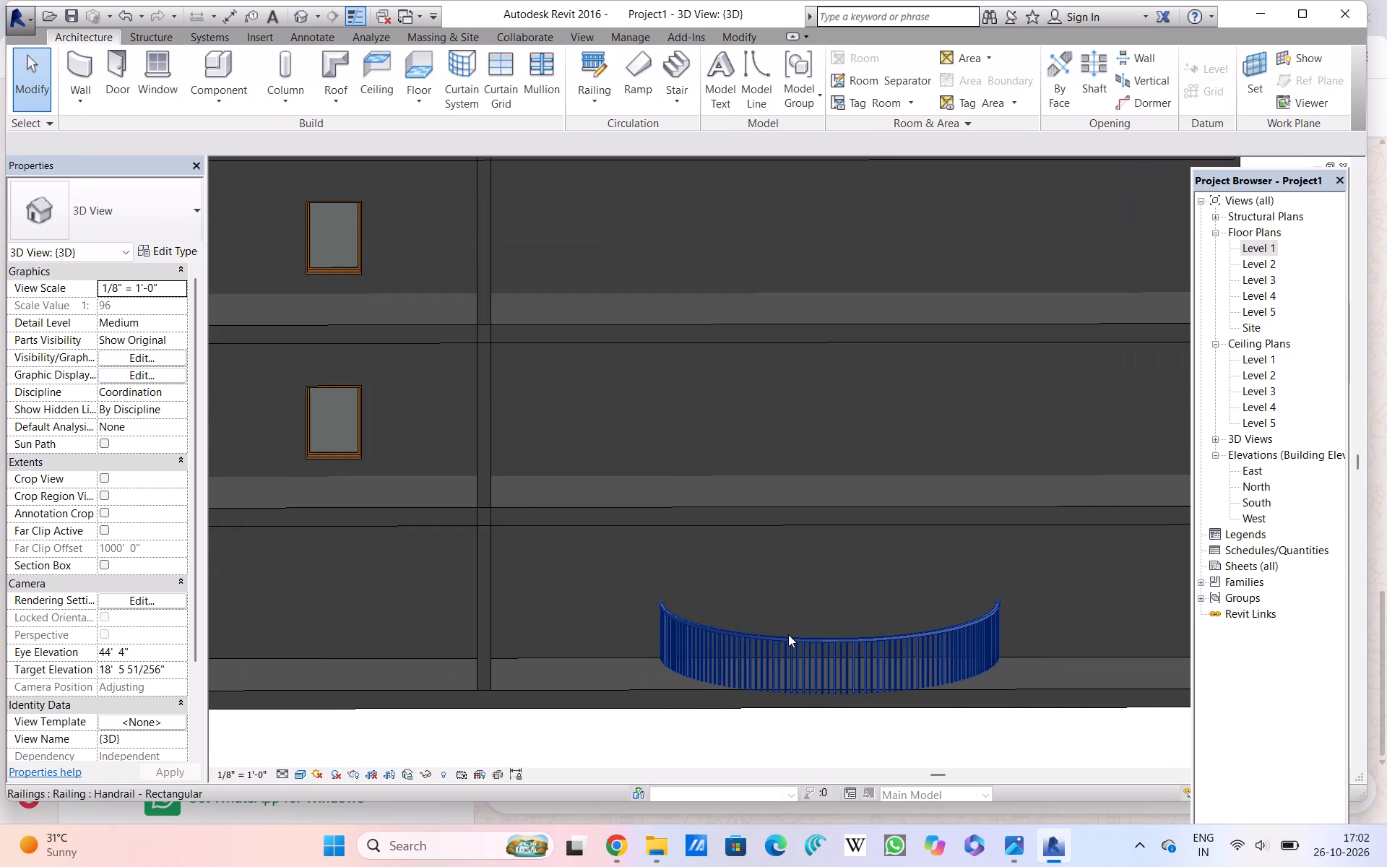
{"action": "scroll", "coordinate": [792, 628], "scroll_direction": "up", "scroll_amount": 3}
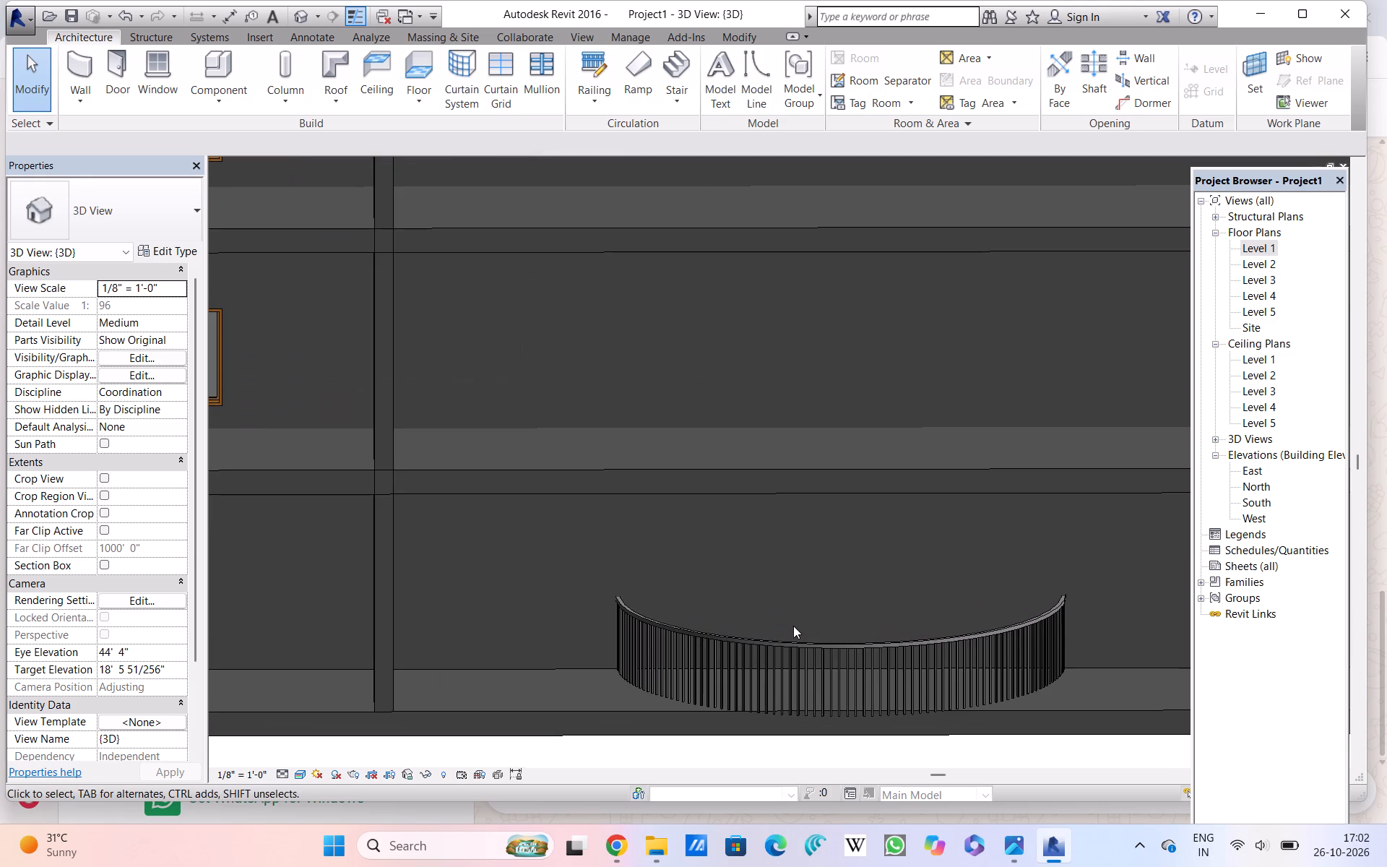
{"action": "scroll", "coordinate": [793, 626], "scroll_direction": "down", "scroll_amount": 9}
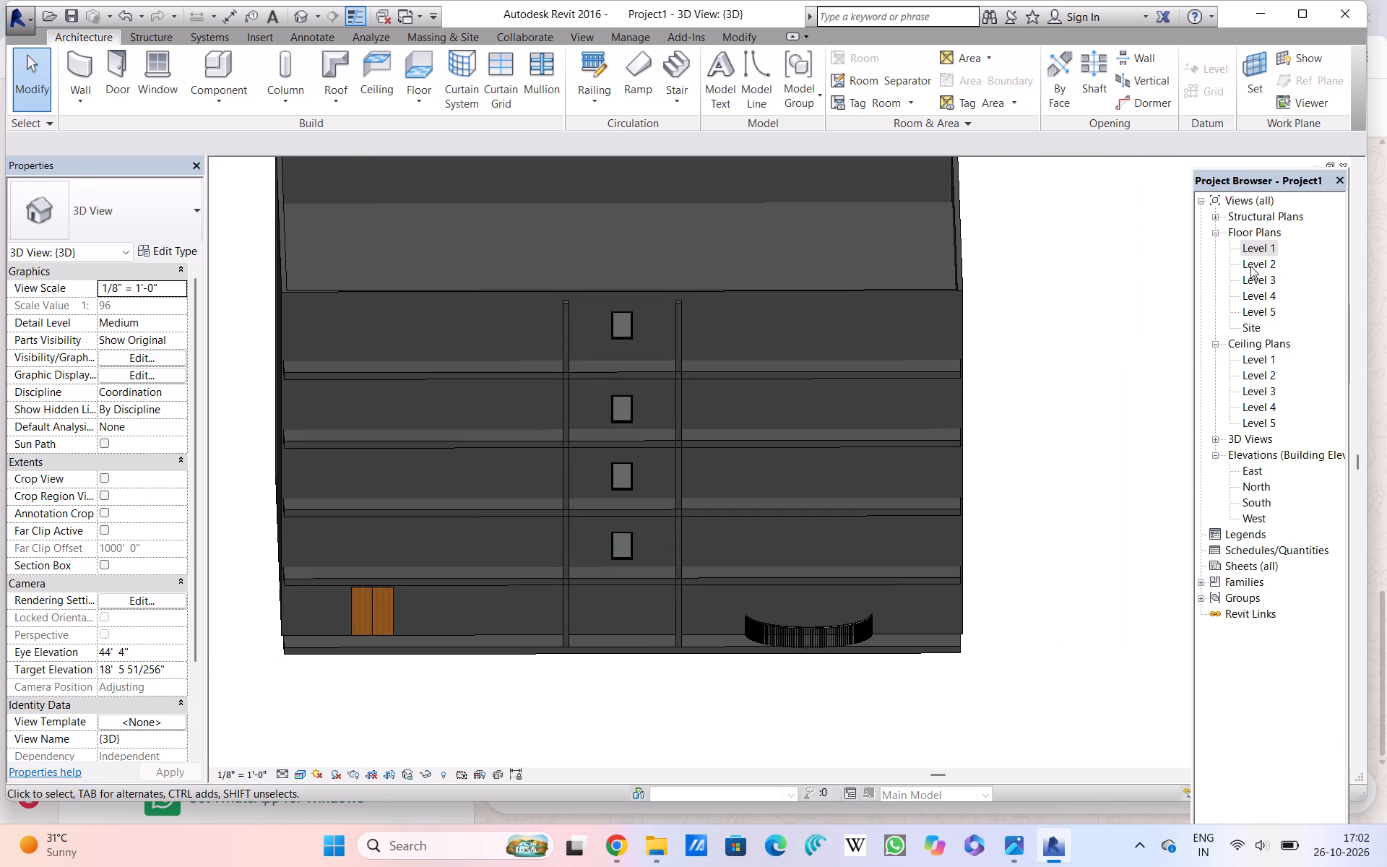
Examine the curved railing at the base of the building in the South elevation.
{"action": "left_click", "coordinate": [1250, 266]}
{"action": "left_click", "coordinate": [1250, 266]}
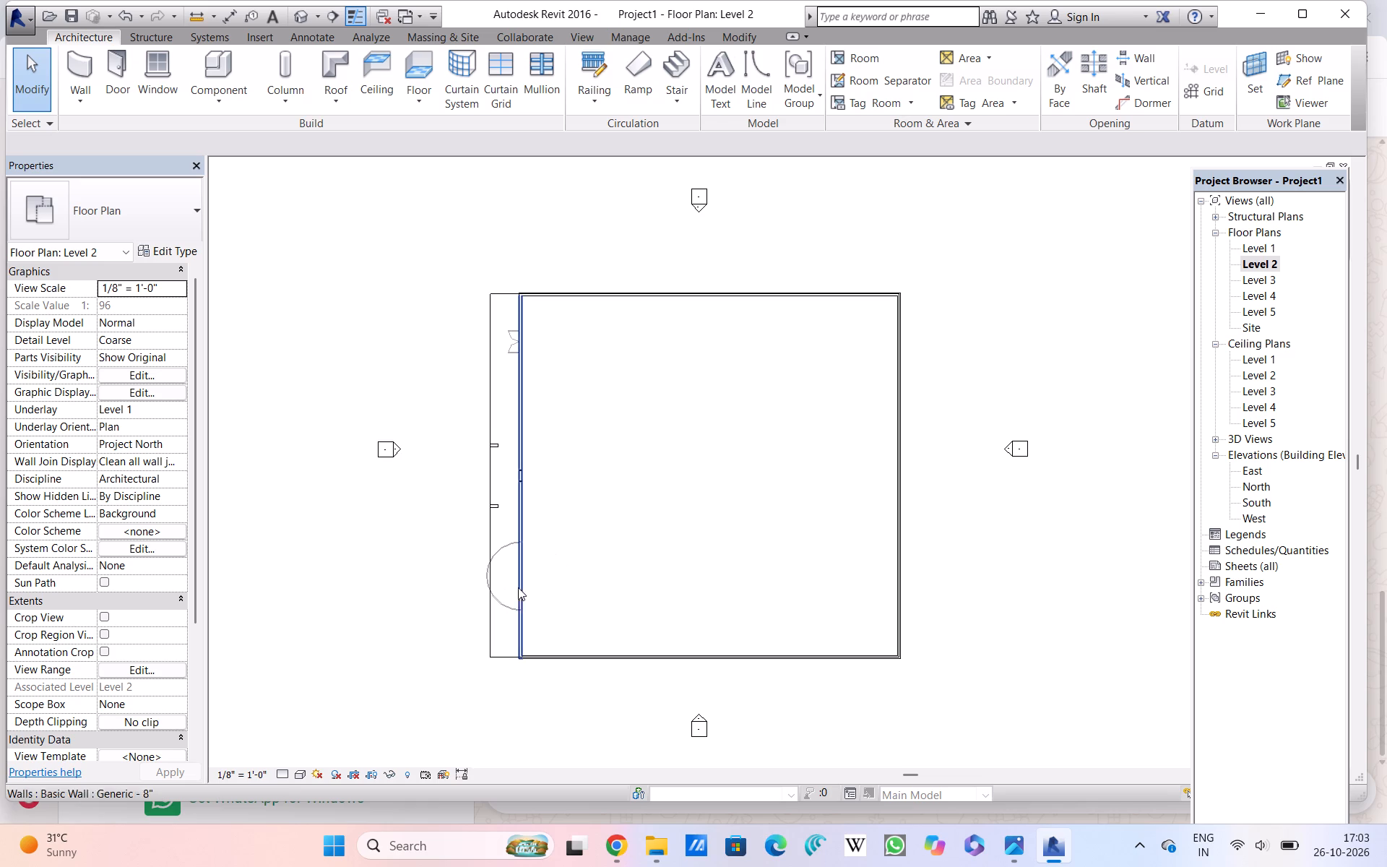
{"action": "double_click", "coordinate": [1256, 501]}
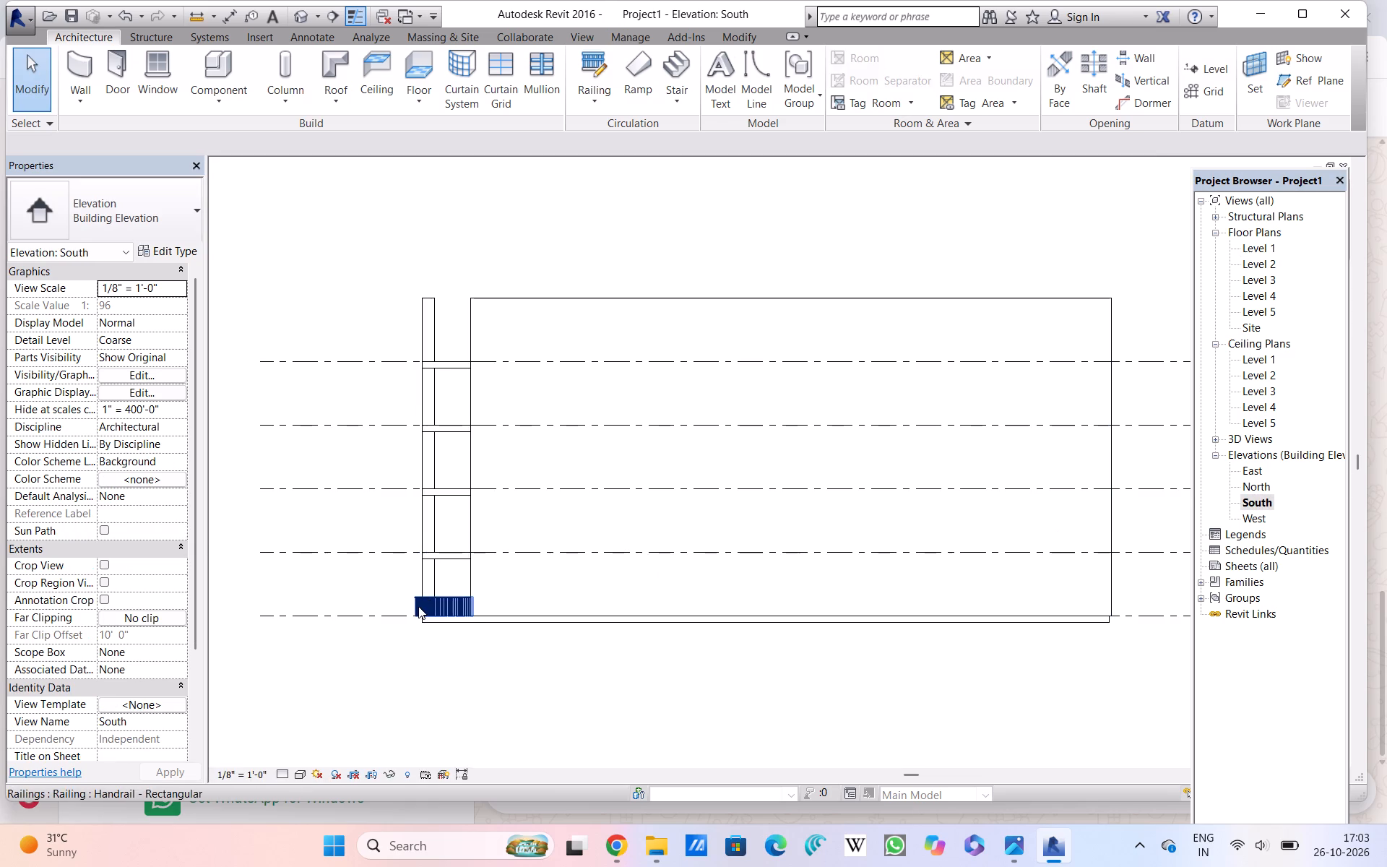
{"action": "scroll", "coordinate": [427, 601], "scroll_direction": "up", "scroll_amount": 7}
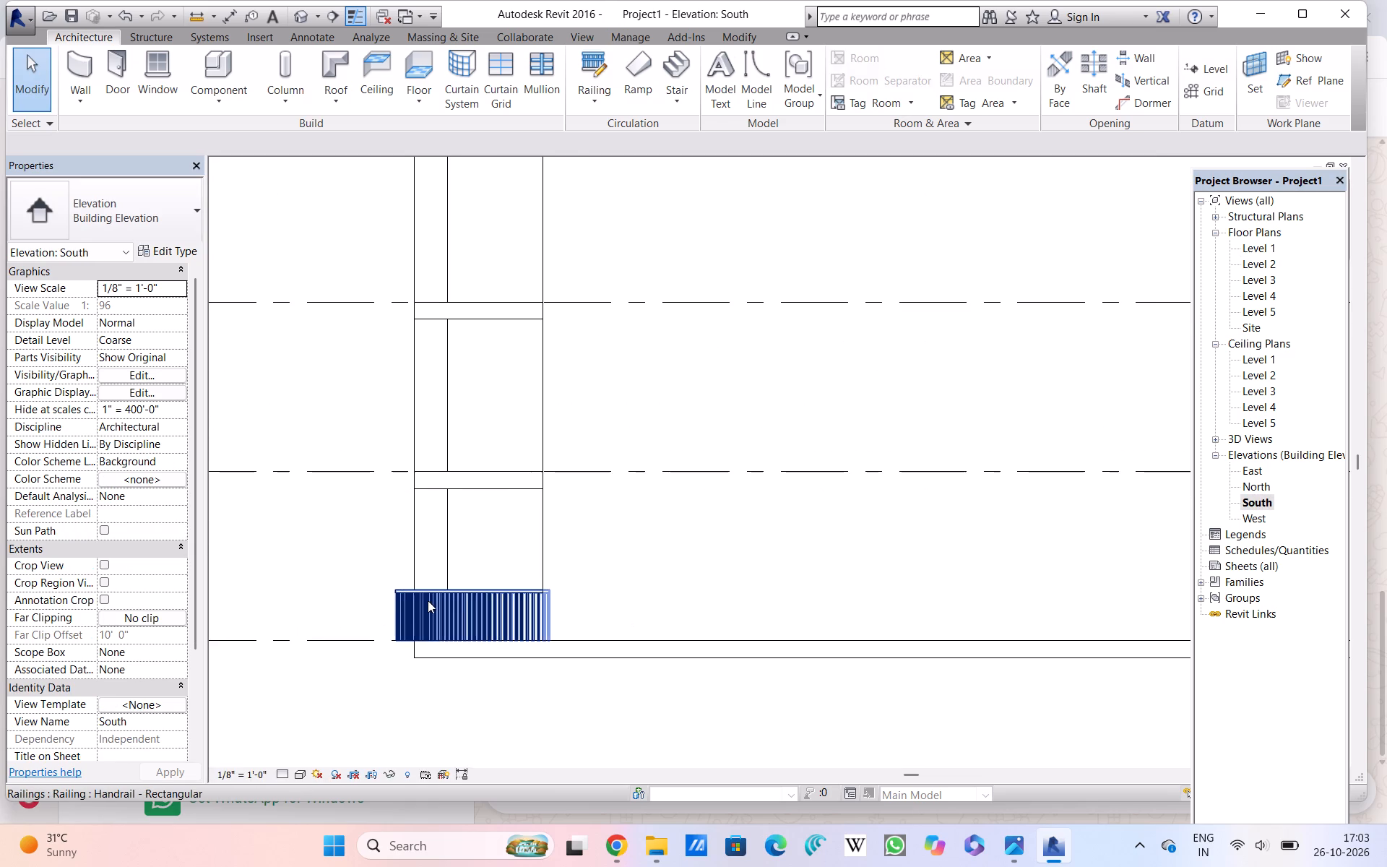
{"action": "scroll", "coordinate": [428, 600], "scroll_direction": "down", "scroll_amount": 3}
{"action": "scroll", "coordinate": [437, 597], "scroll_direction": "up", "scroll_amount": 9}
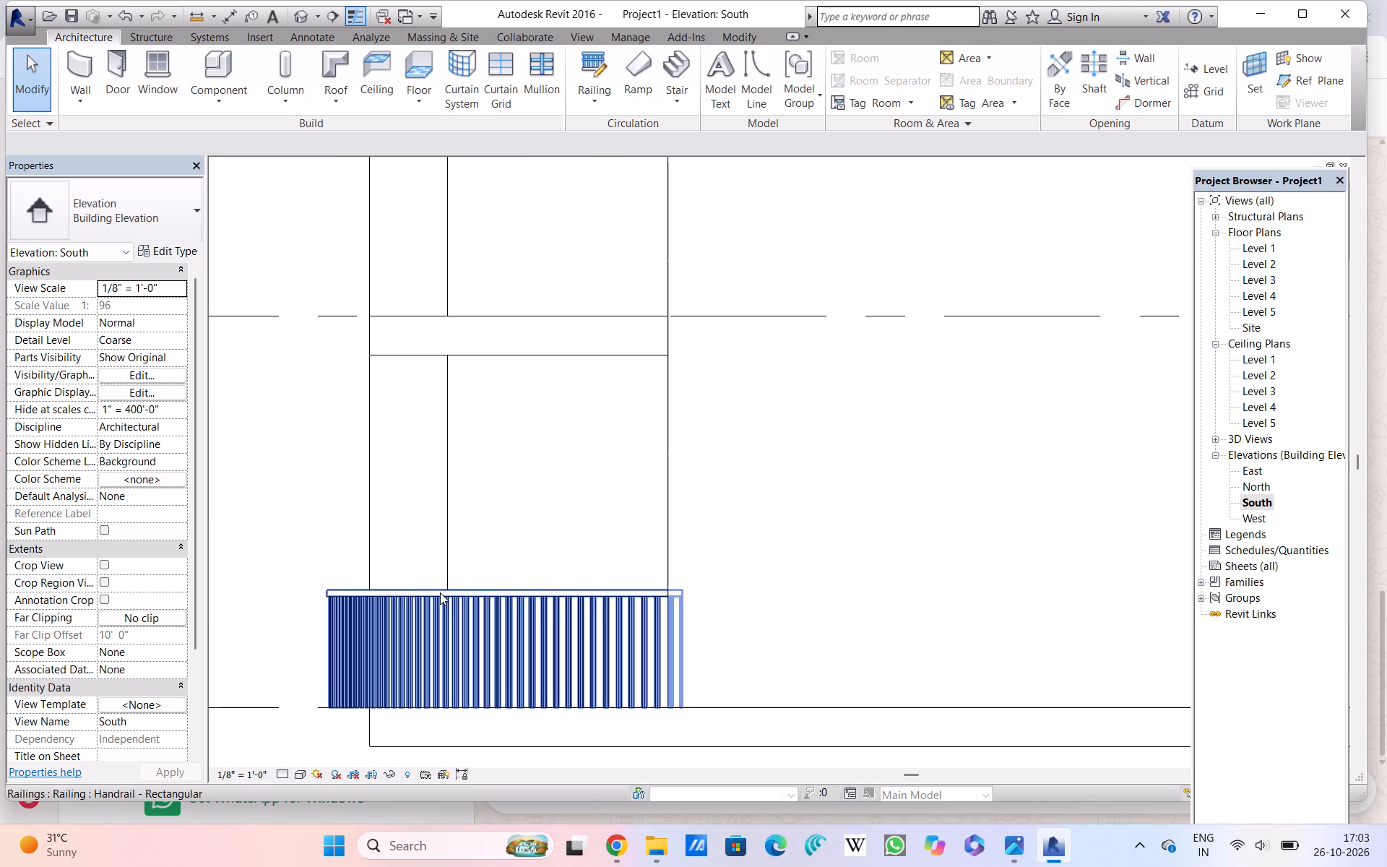
{"action": "scroll", "coordinate": [440, 592], "scroll_direction": "up", "scroll_amount": 3}
{"action": "scroll", "coordinate": [501, 557], "scroll_direction": "down", "scroll_amount": 2}
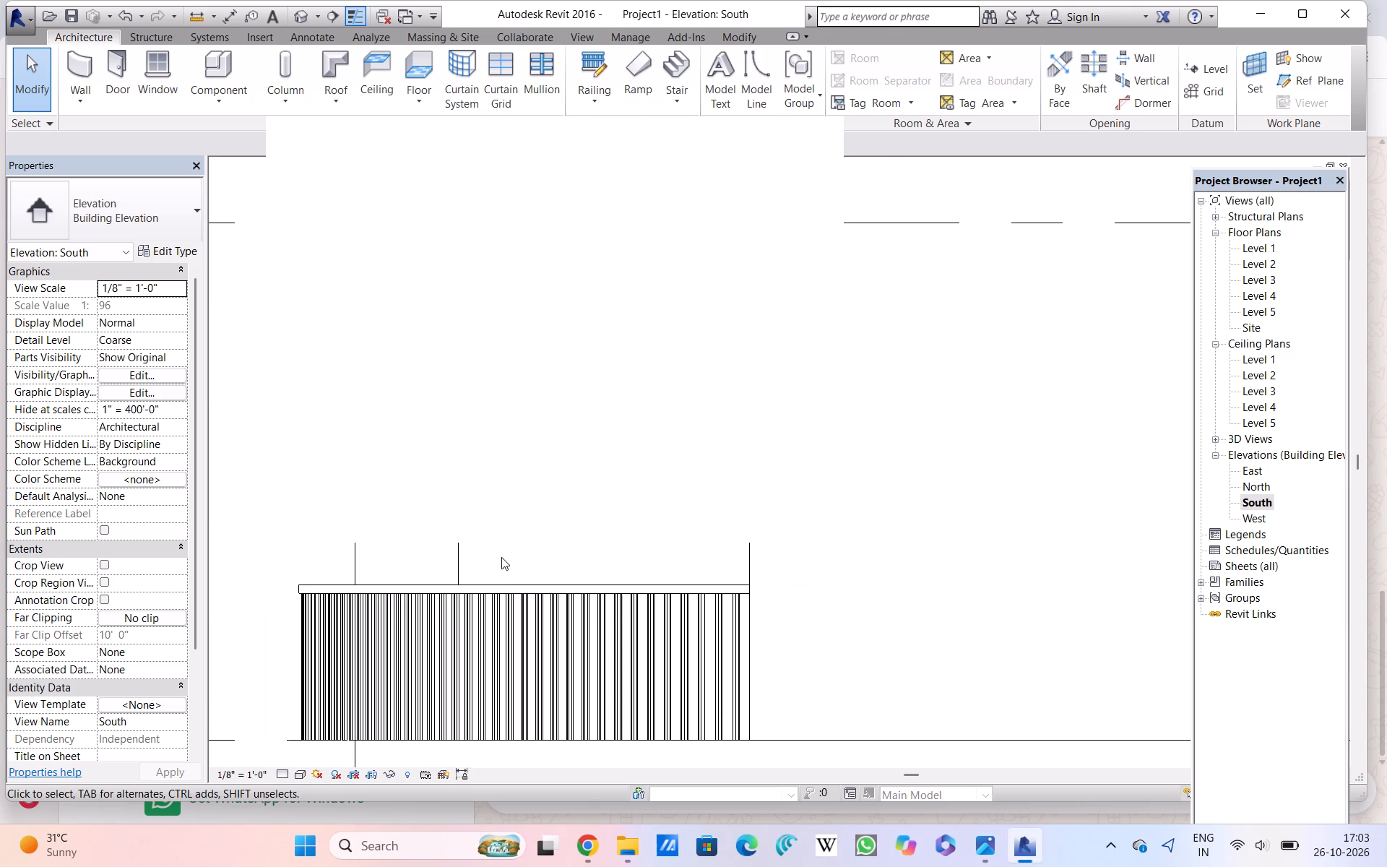
{"action": "scroll", "coordinate": [501, 557], "scroll_direction": "down", "scroll_amount": 1}
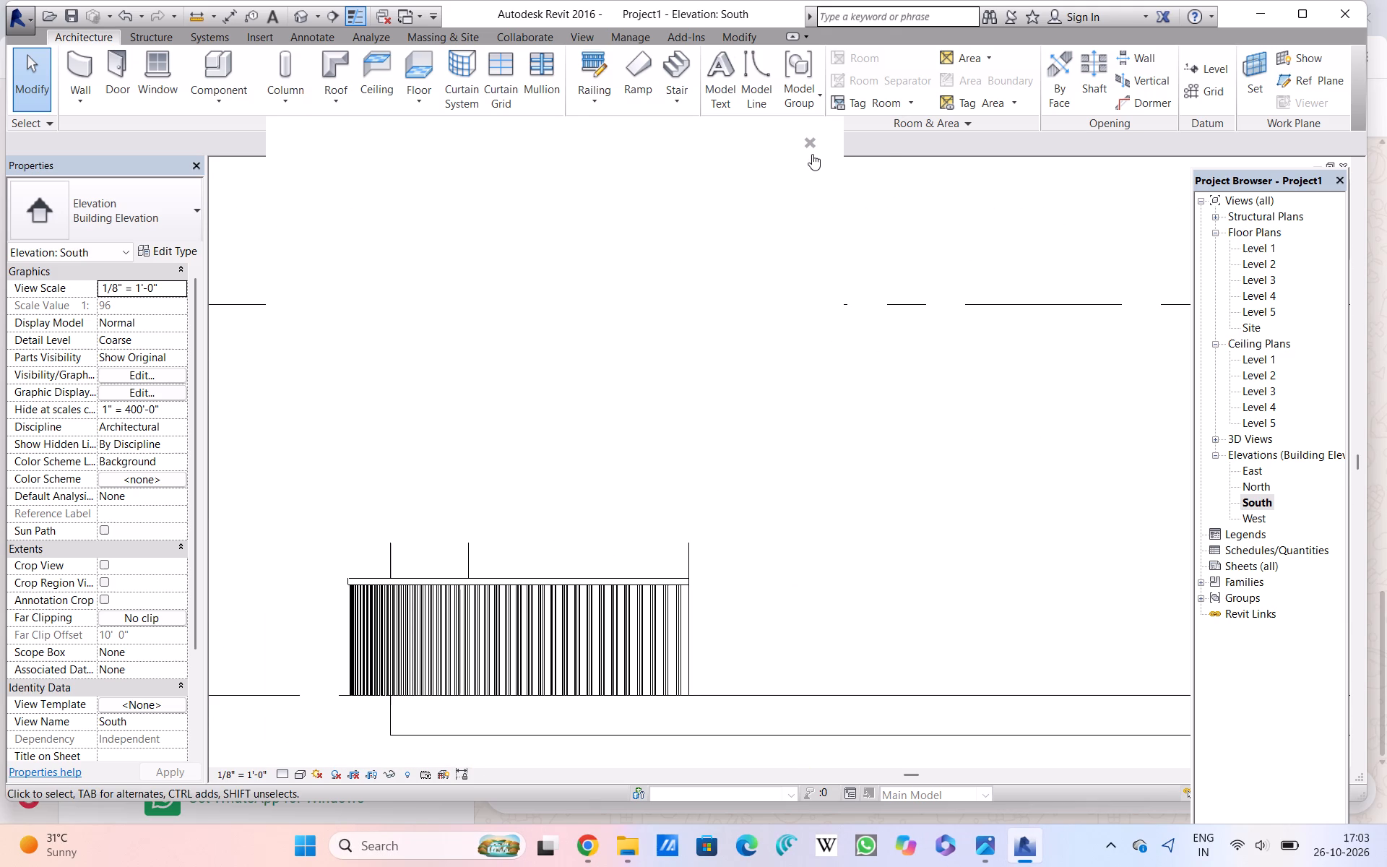
Close the notification card covering the South elevation.
{"action": "double_click", "coordinate": [812, 150]}
{"action": "left_click", "coordinate": [812, 147]}
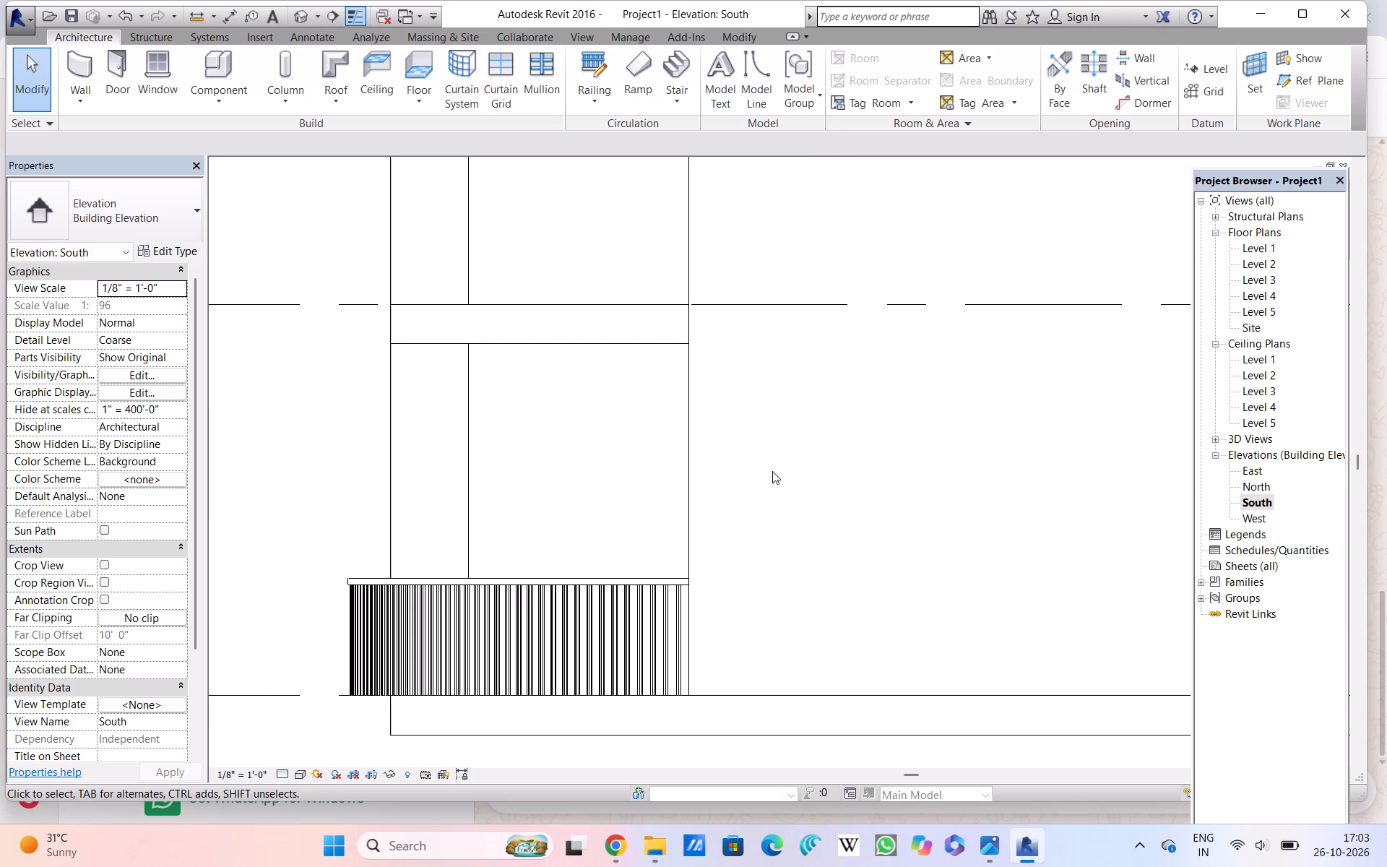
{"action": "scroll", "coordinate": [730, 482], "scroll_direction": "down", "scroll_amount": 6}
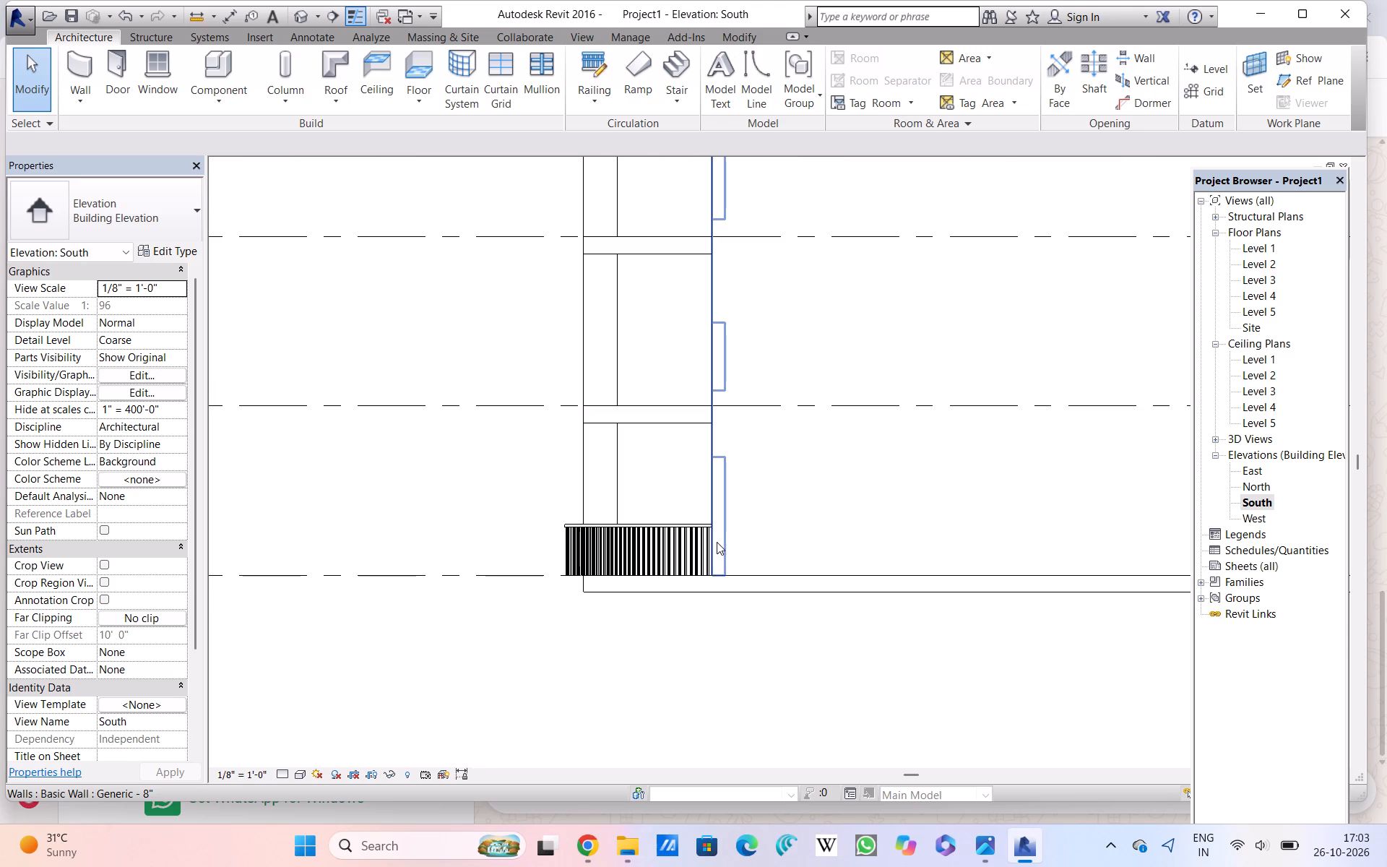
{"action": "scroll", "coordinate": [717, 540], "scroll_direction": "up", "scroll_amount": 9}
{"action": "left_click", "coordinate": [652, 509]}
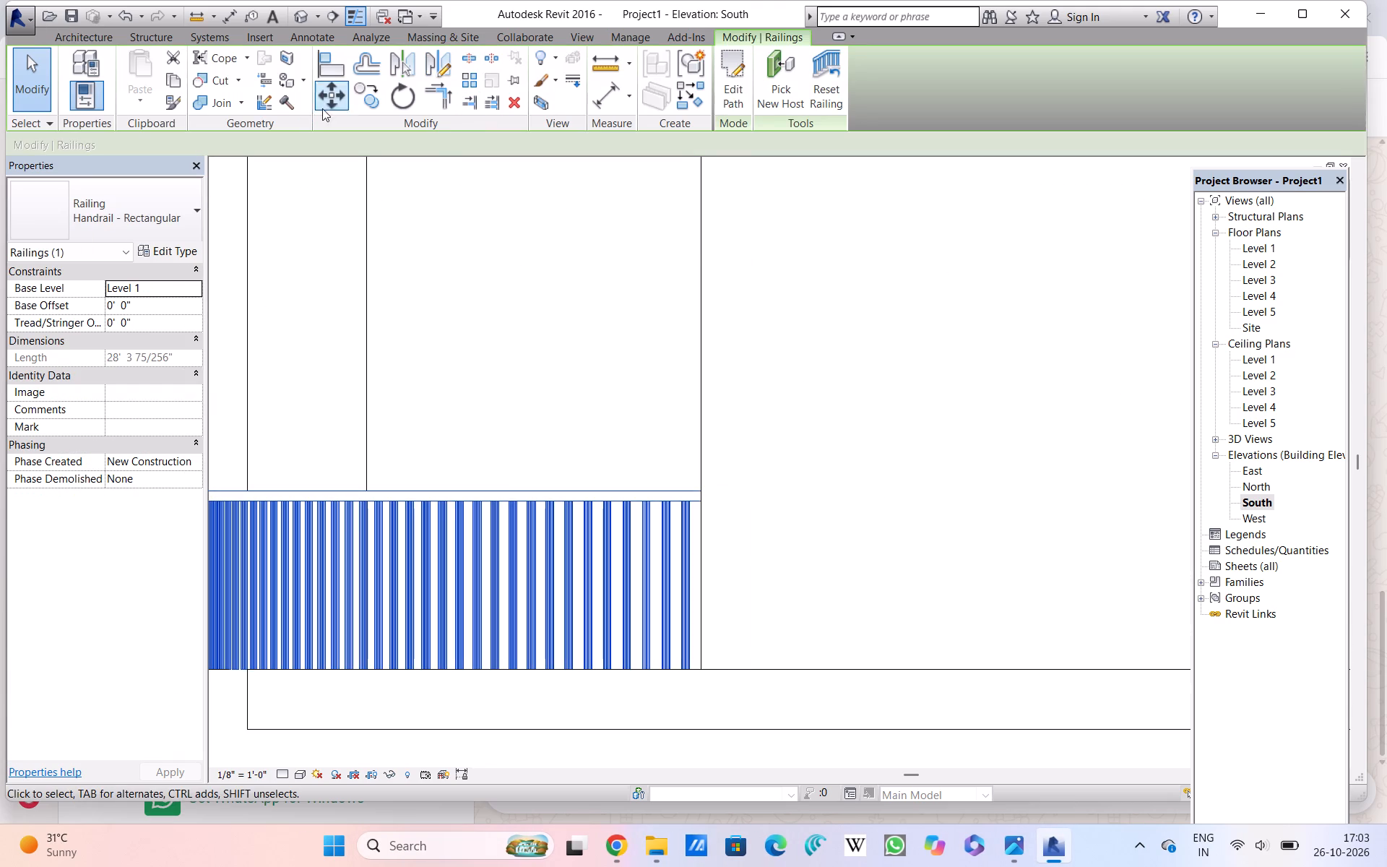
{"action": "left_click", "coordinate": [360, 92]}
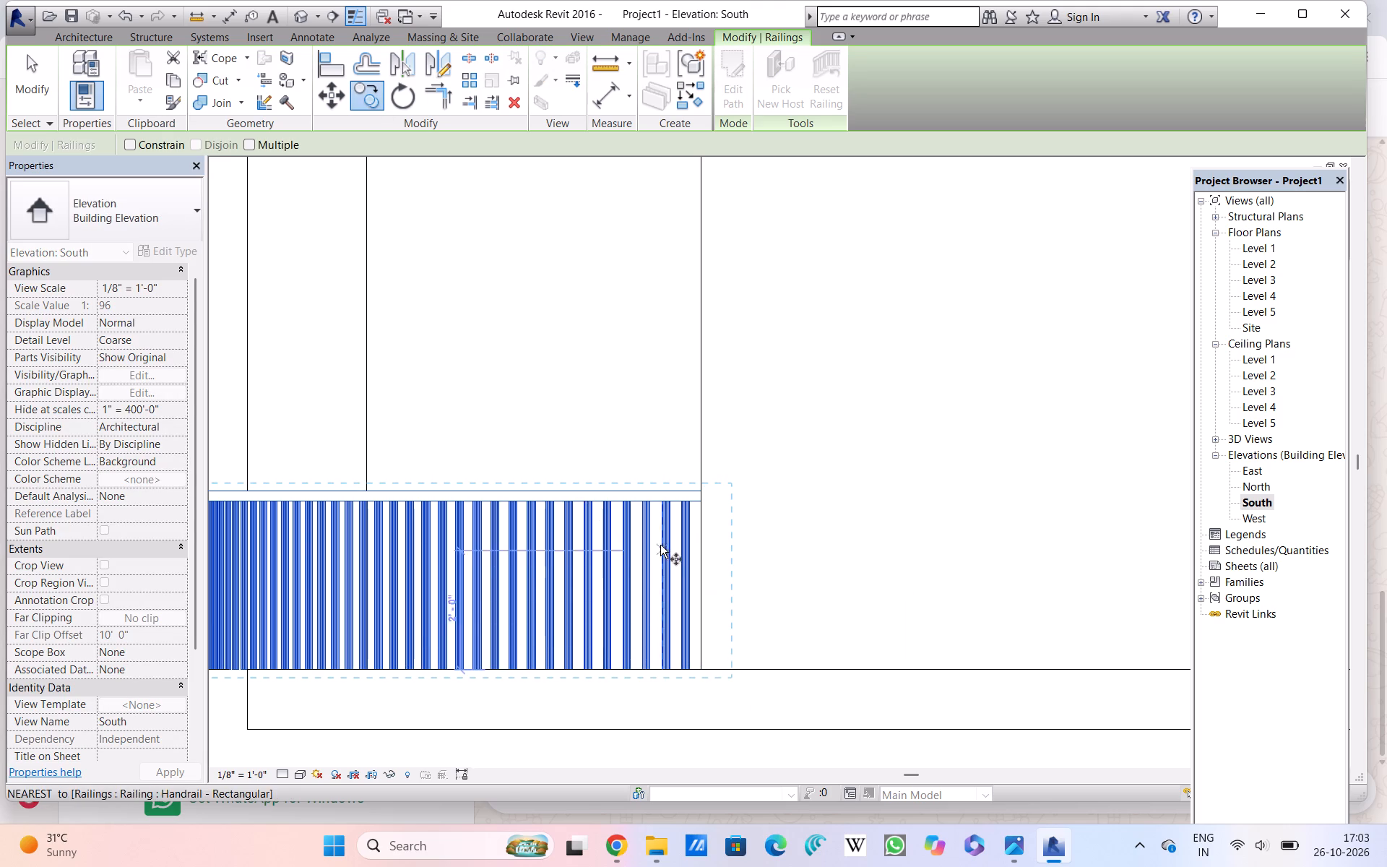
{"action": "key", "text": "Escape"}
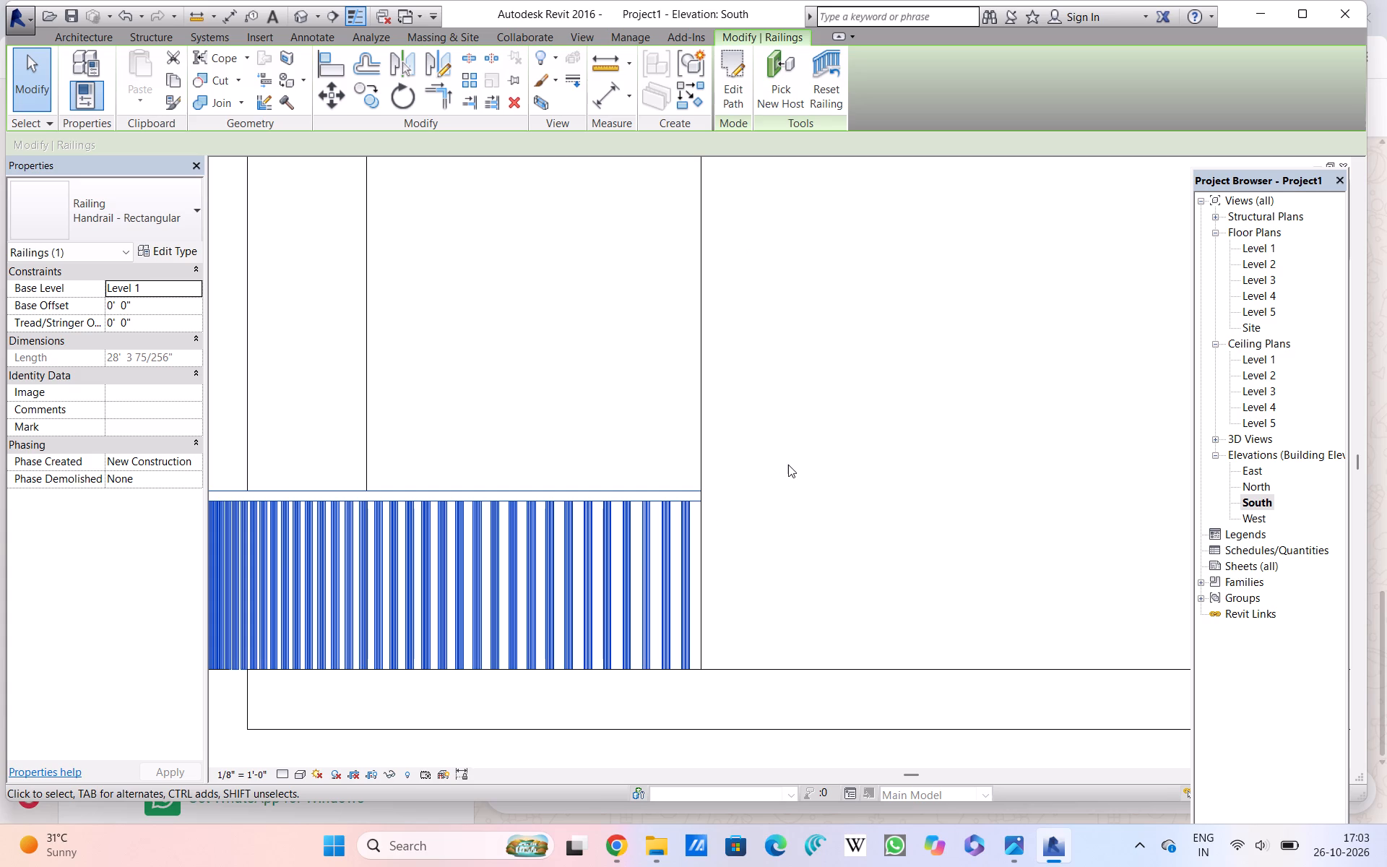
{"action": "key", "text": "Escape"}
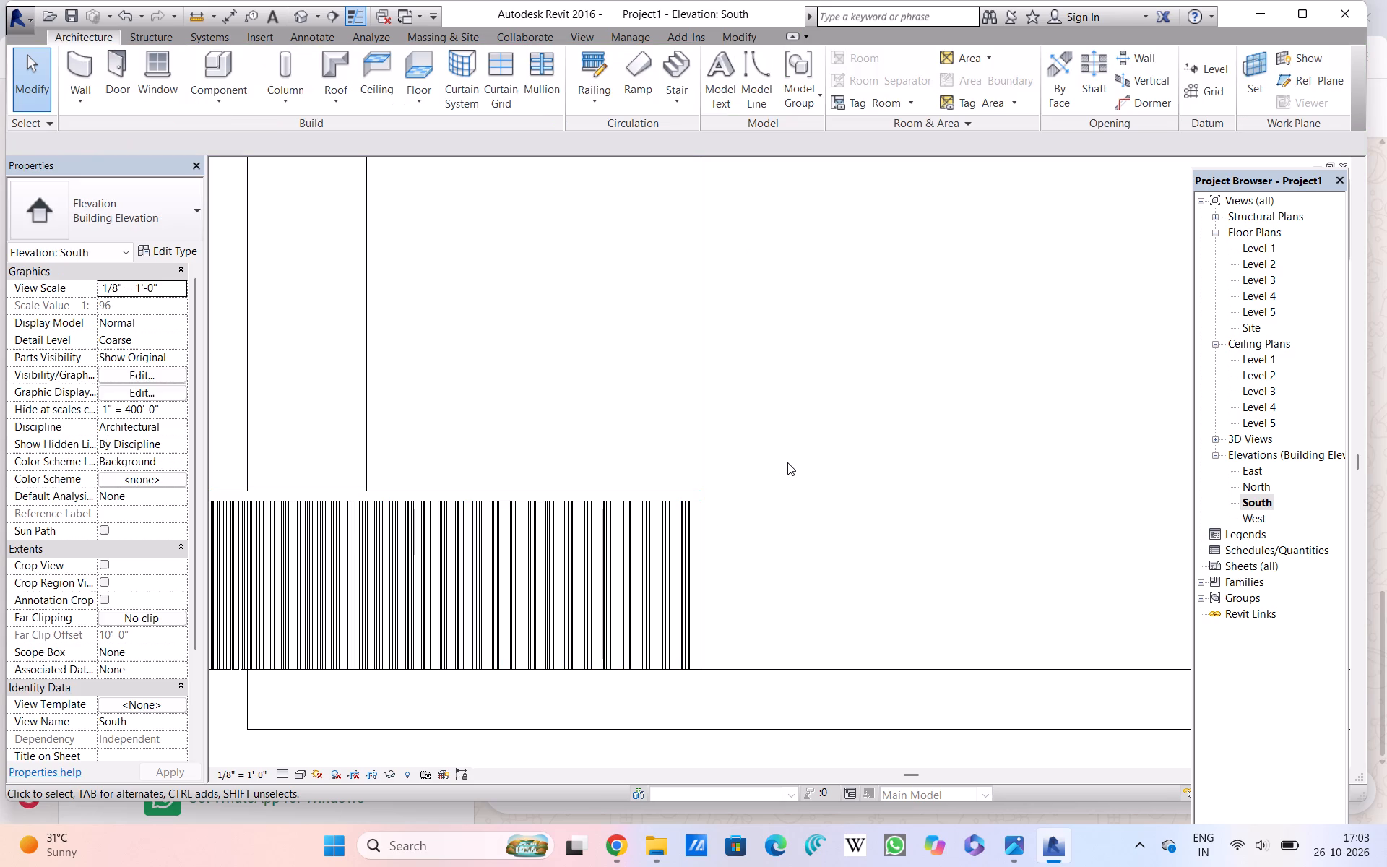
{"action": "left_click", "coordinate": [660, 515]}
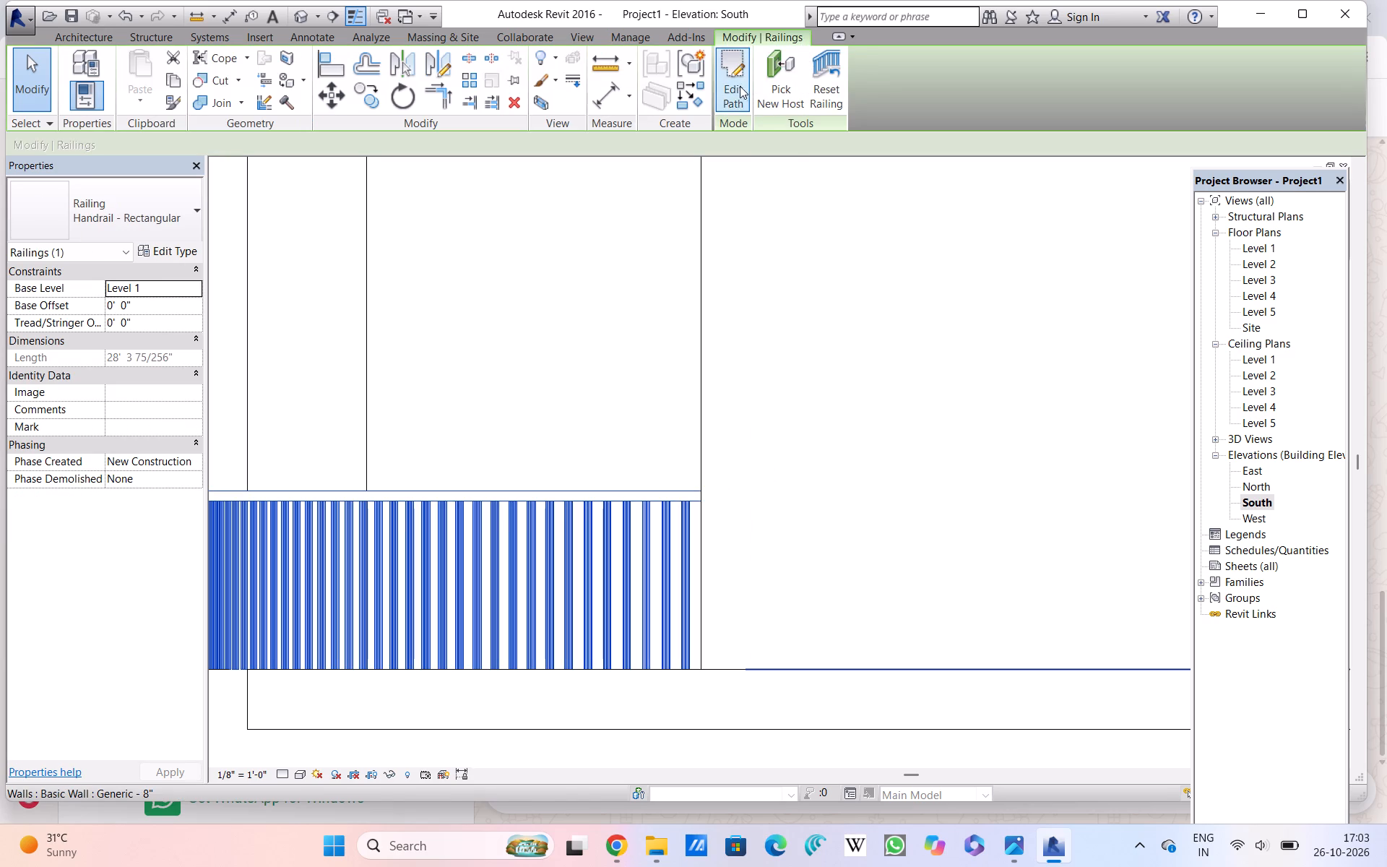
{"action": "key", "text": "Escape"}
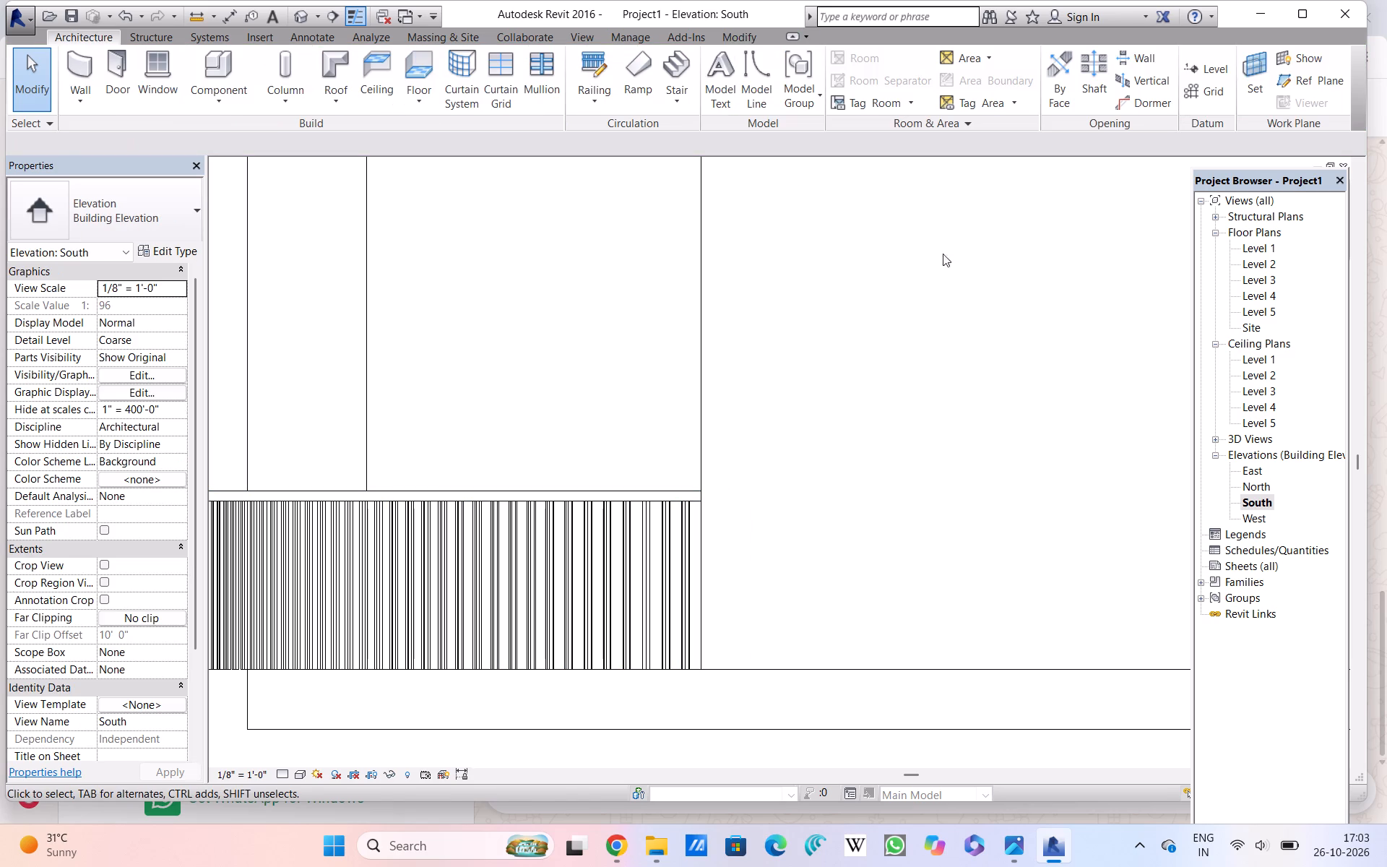
Start a Handrail - Rectangular railing path in the Level 2 floor plan.
{"action": "left_click", "coordinate": [1260, 249]}
{"action": "left_click", "coordinate": [1260, 250]}
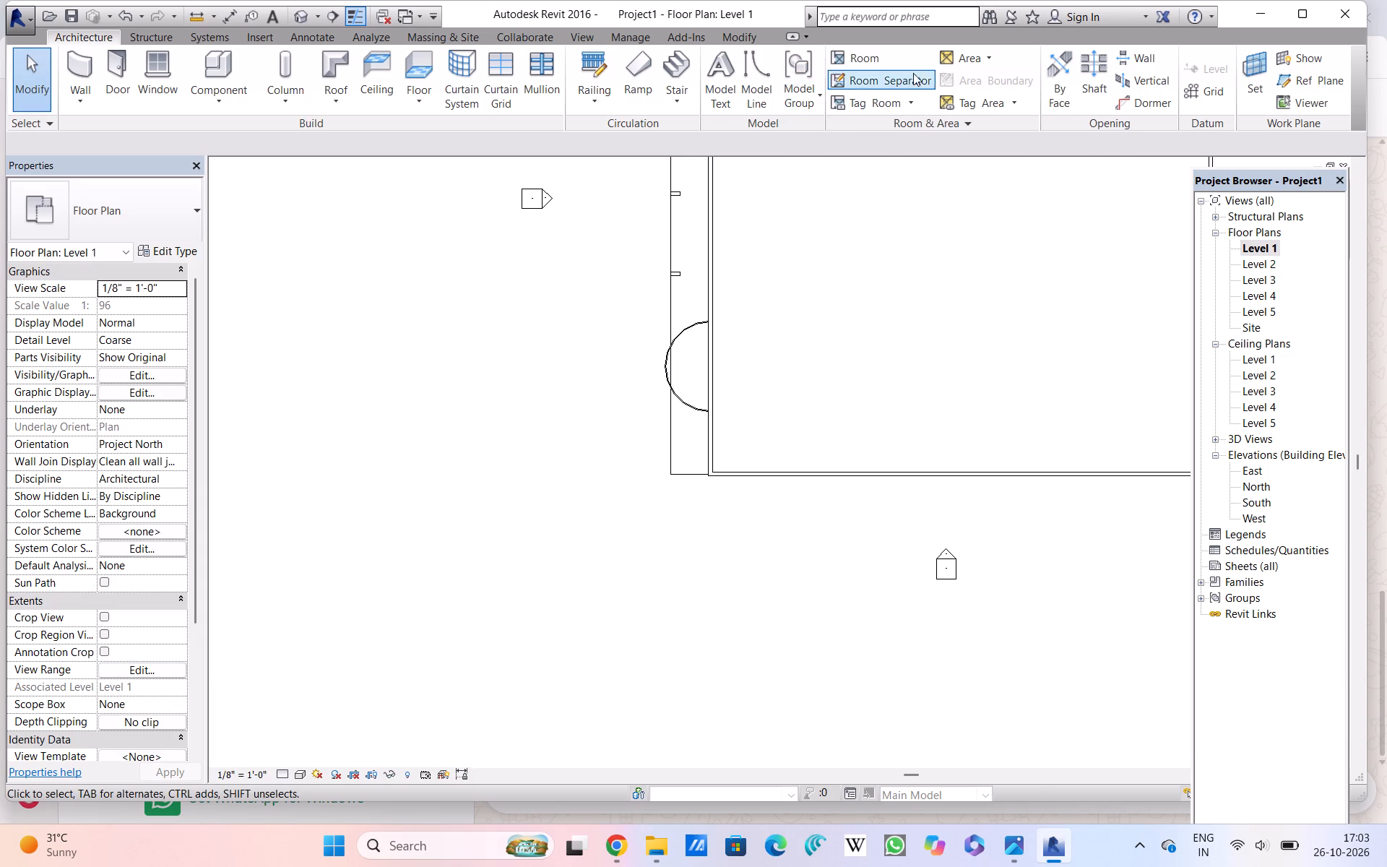
{"action": "left_click", "coordinate": [1263, 265]}
{"action": "left_click", "coordinate": [1260, 261]}
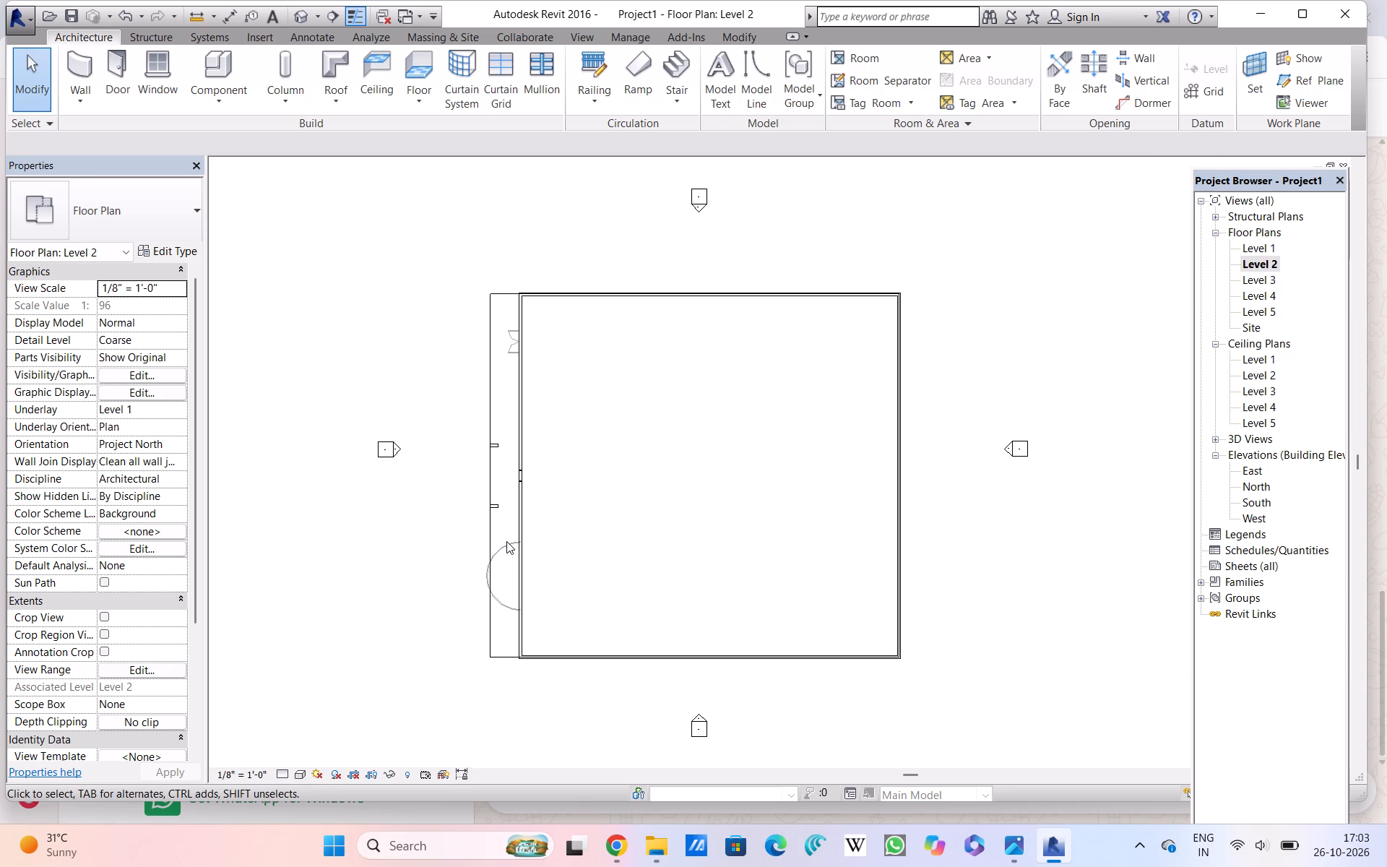
{"action": "left_click", "coordinate": [506, 543]}
{"action": "left_click", "coordinate": [1250, 259]}
{"action": "left_click", "coordinate": [1250, 259]}
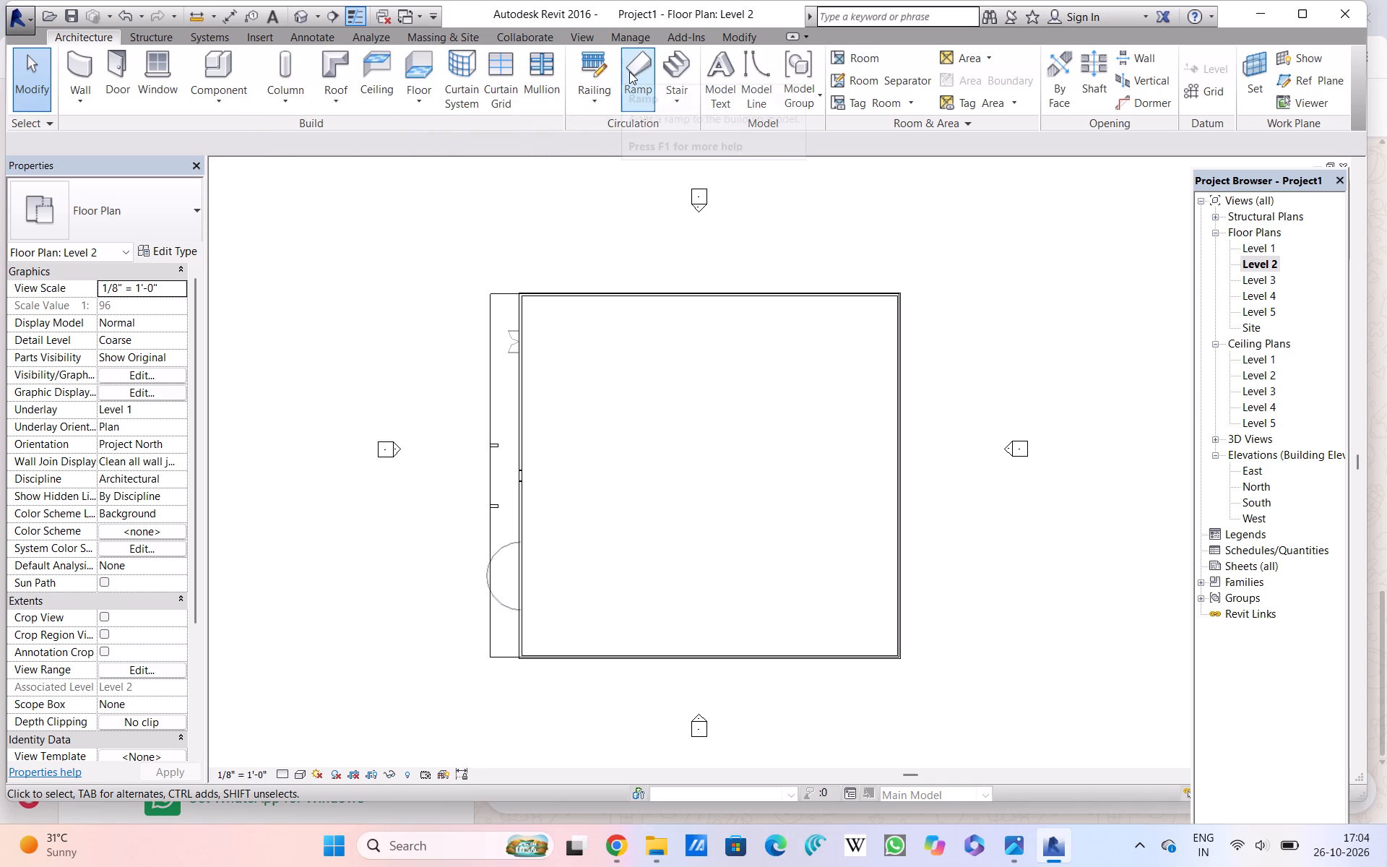
{"action": "left_click", "coordinate": [600, 72]}
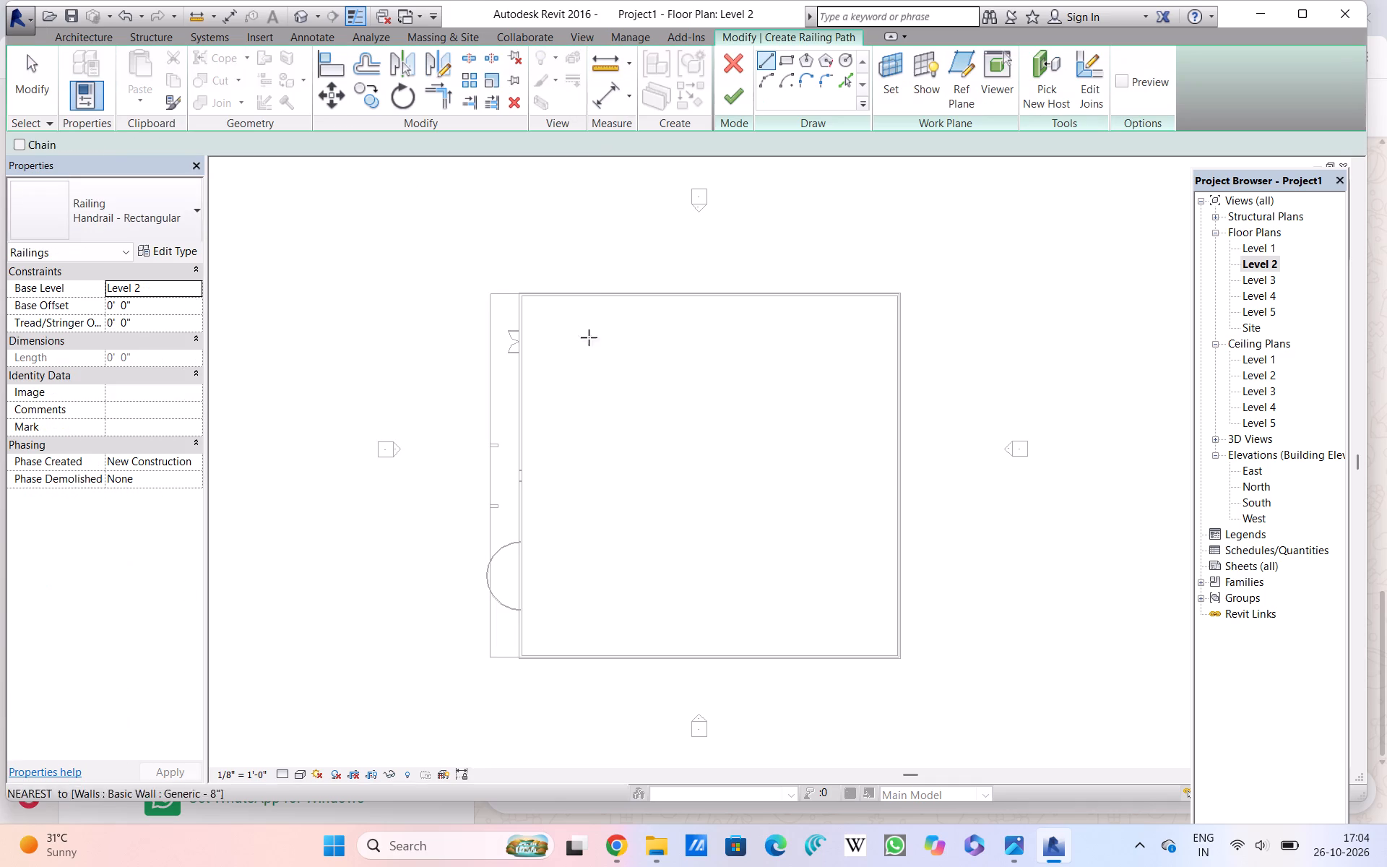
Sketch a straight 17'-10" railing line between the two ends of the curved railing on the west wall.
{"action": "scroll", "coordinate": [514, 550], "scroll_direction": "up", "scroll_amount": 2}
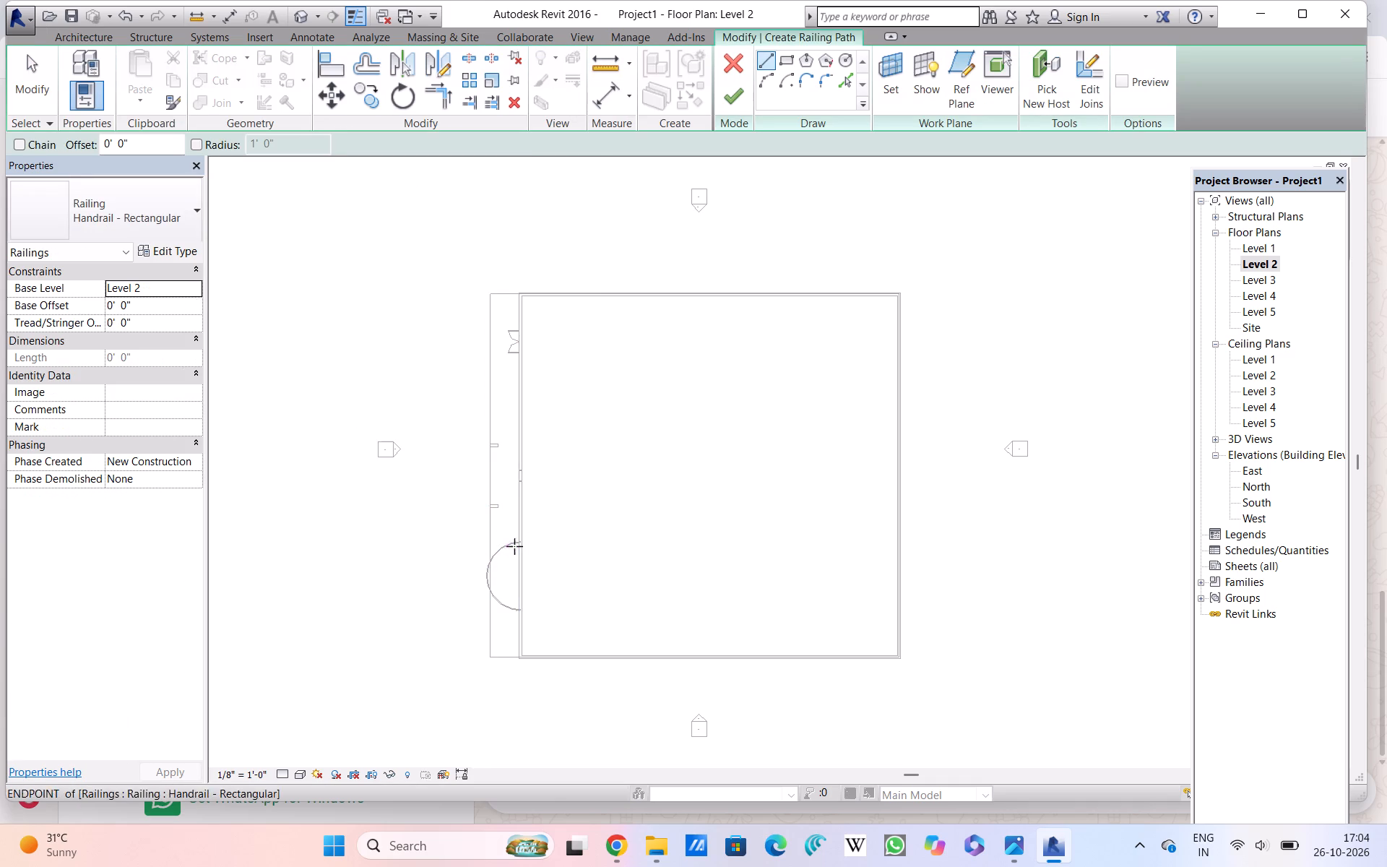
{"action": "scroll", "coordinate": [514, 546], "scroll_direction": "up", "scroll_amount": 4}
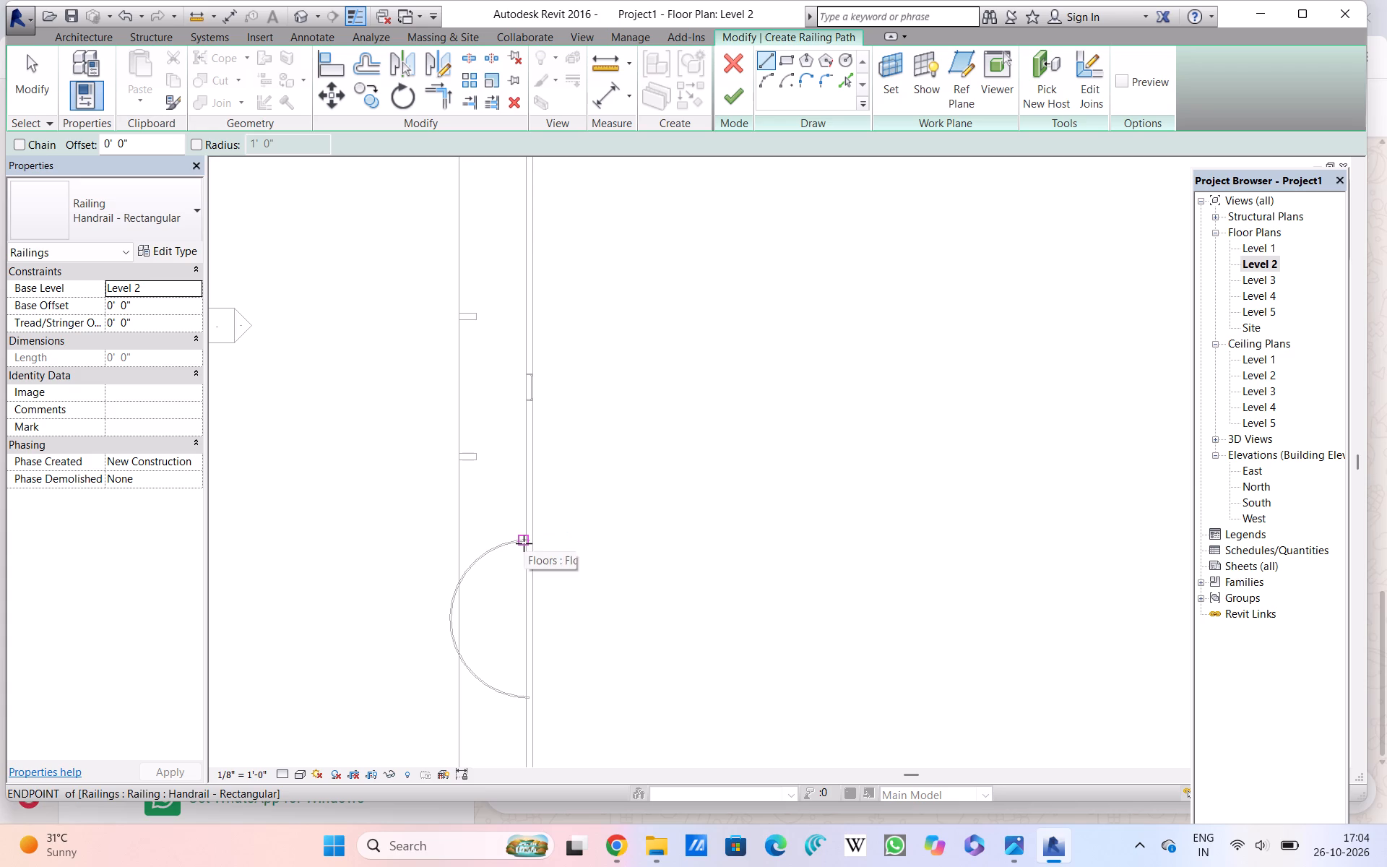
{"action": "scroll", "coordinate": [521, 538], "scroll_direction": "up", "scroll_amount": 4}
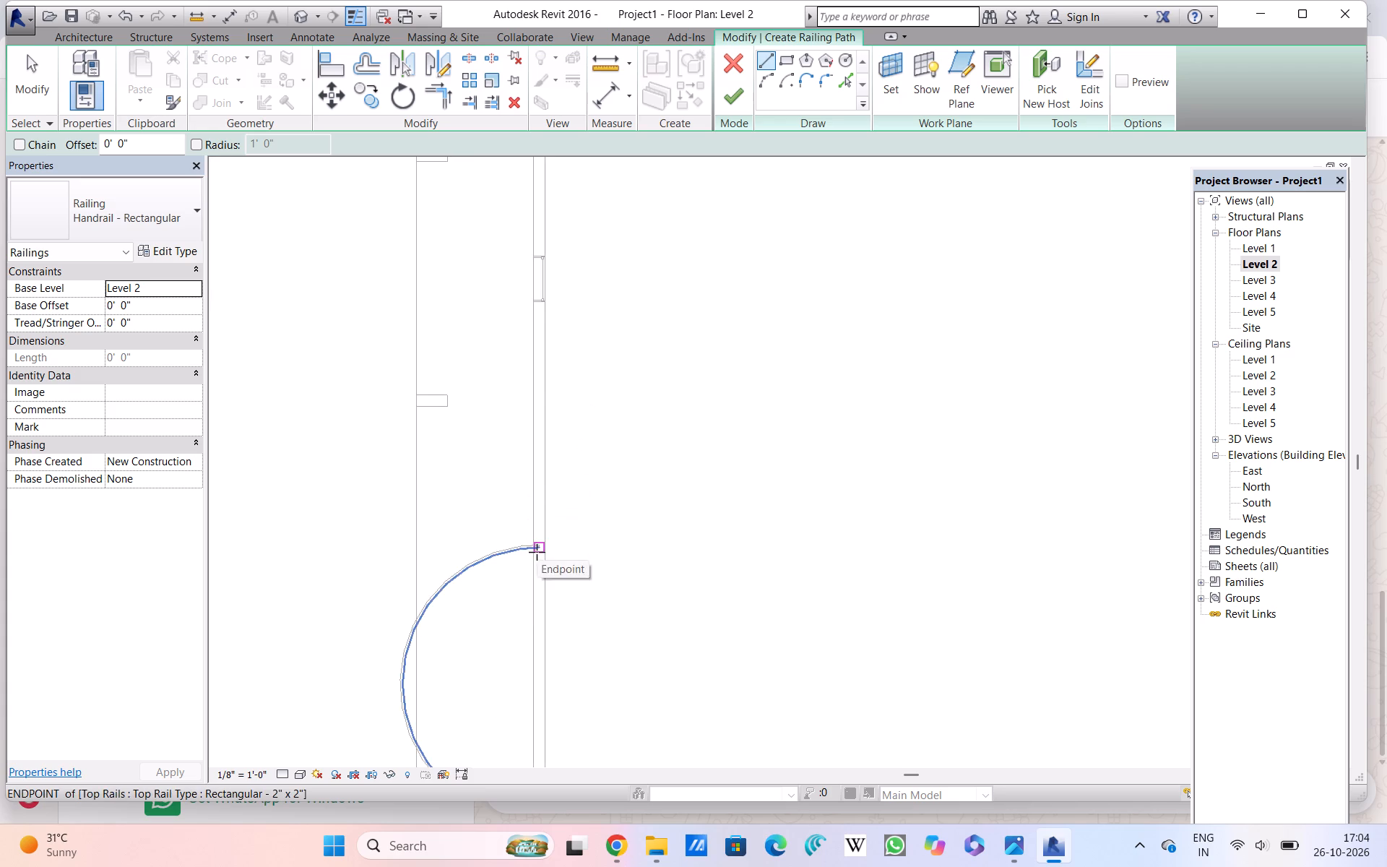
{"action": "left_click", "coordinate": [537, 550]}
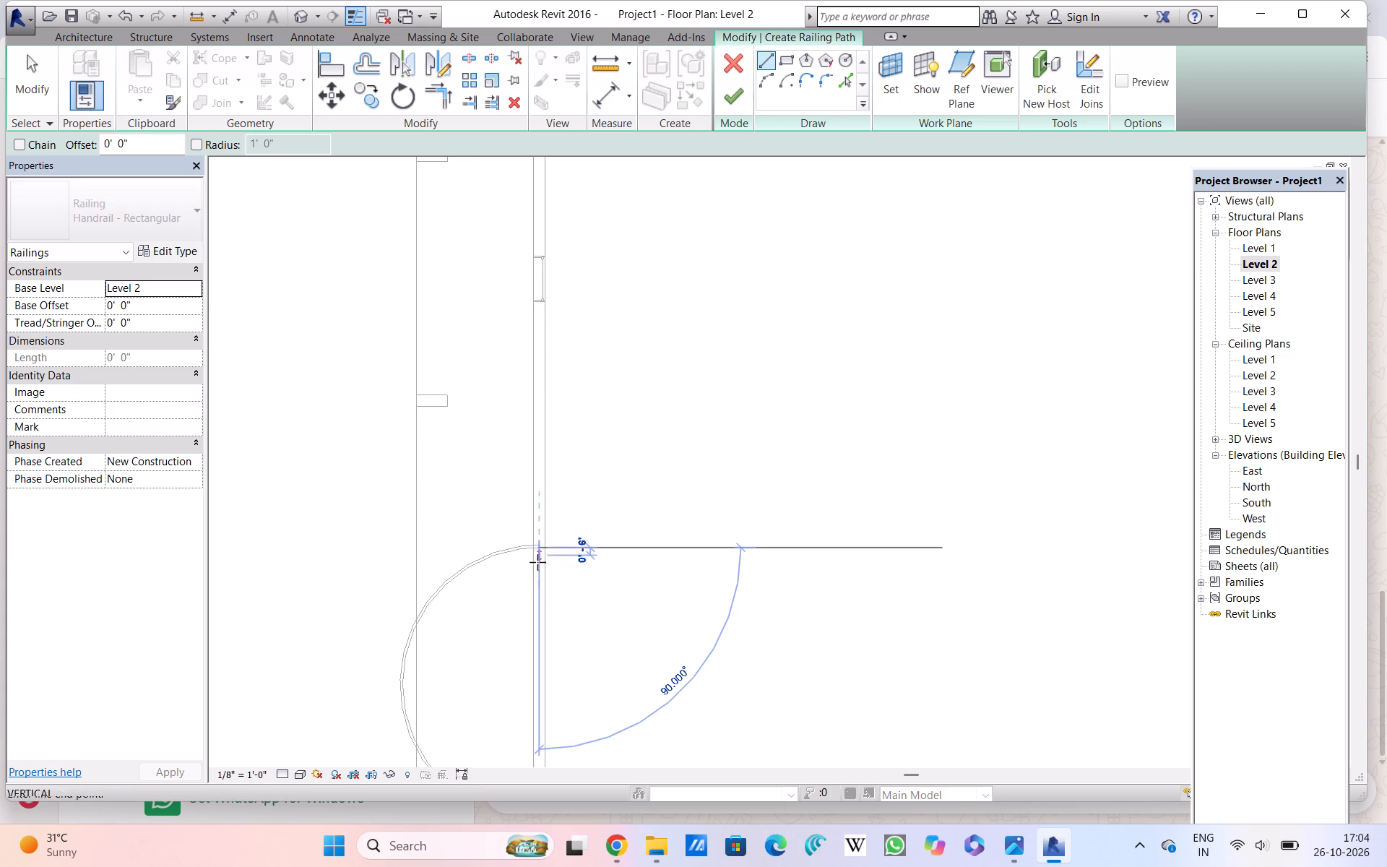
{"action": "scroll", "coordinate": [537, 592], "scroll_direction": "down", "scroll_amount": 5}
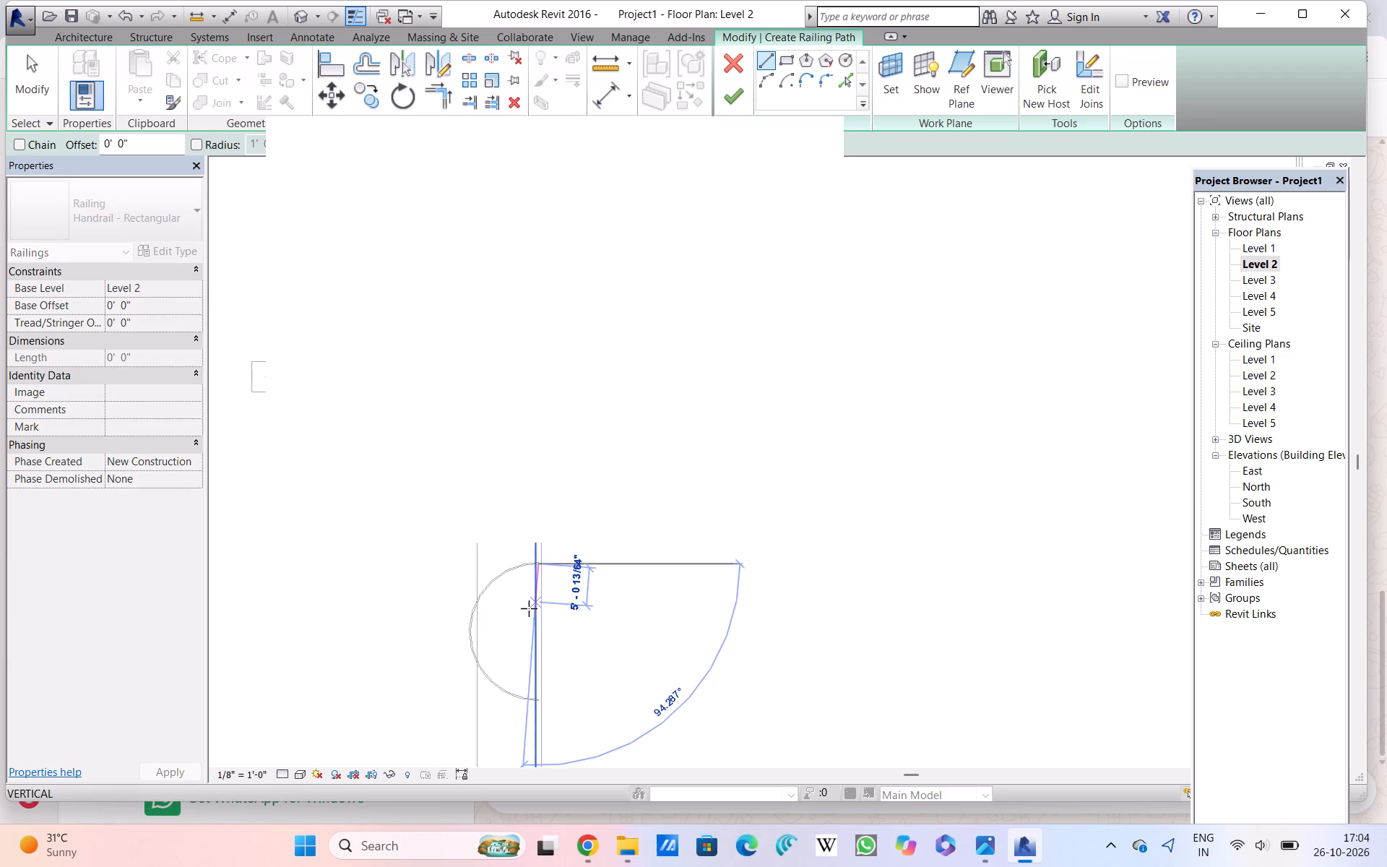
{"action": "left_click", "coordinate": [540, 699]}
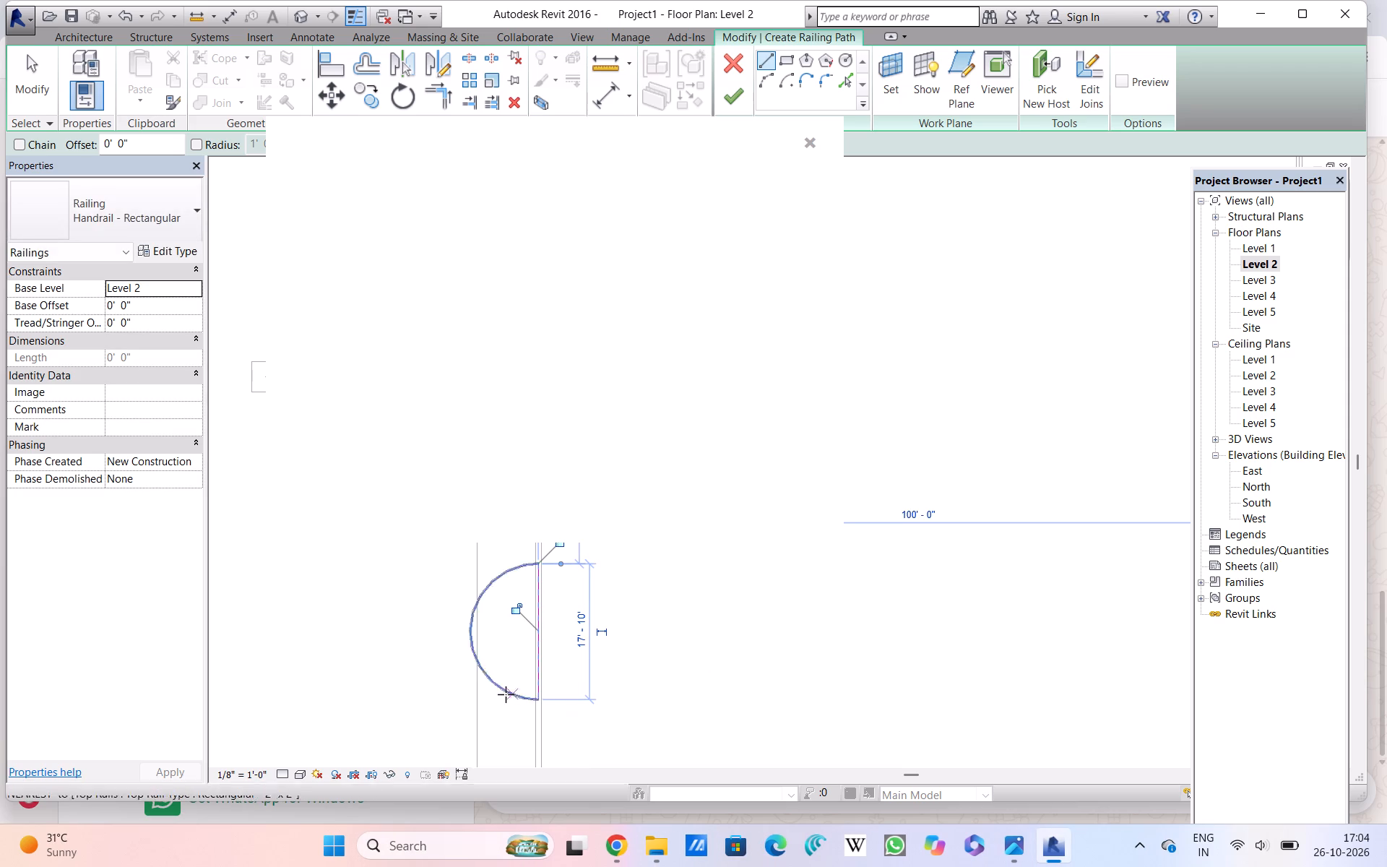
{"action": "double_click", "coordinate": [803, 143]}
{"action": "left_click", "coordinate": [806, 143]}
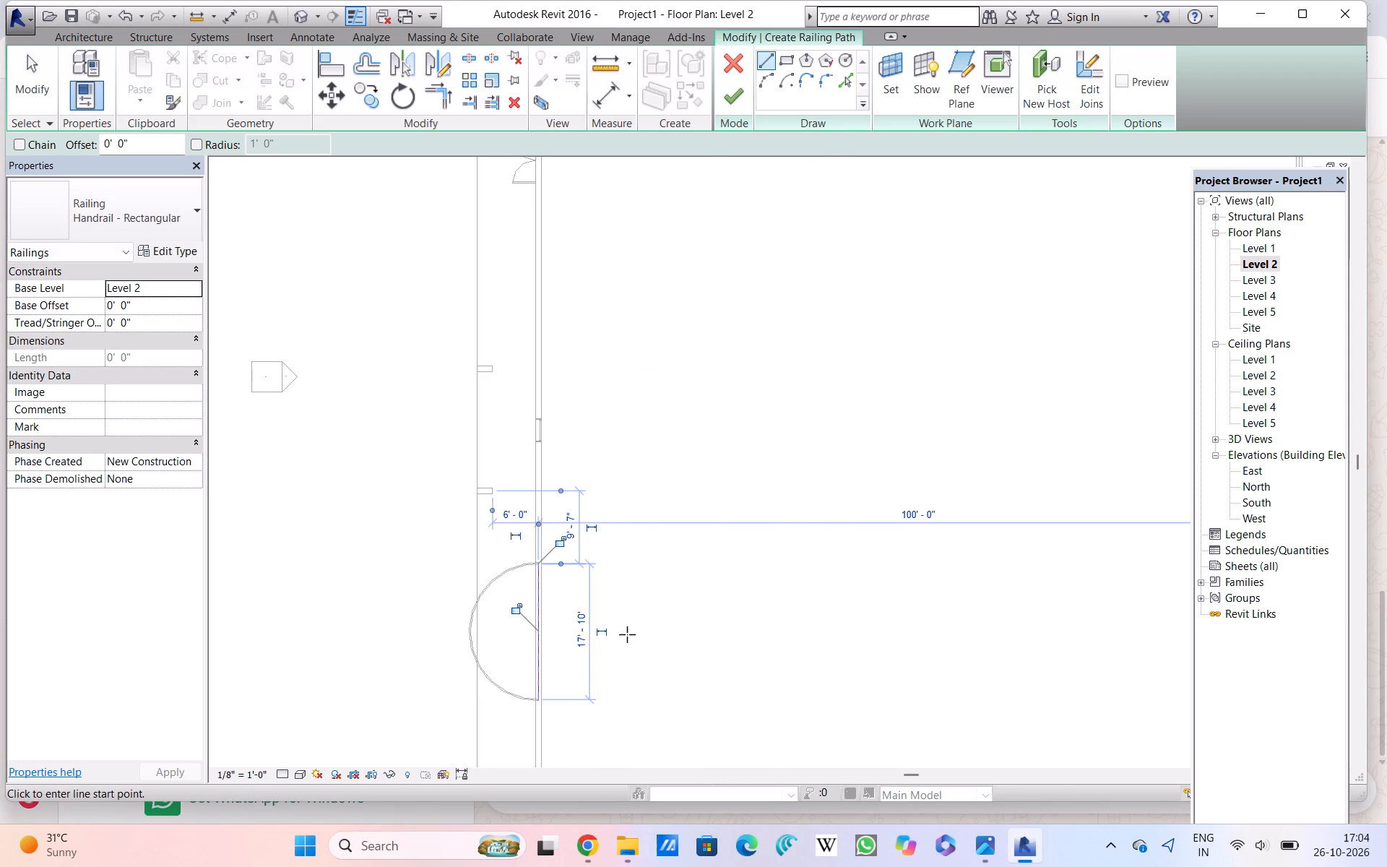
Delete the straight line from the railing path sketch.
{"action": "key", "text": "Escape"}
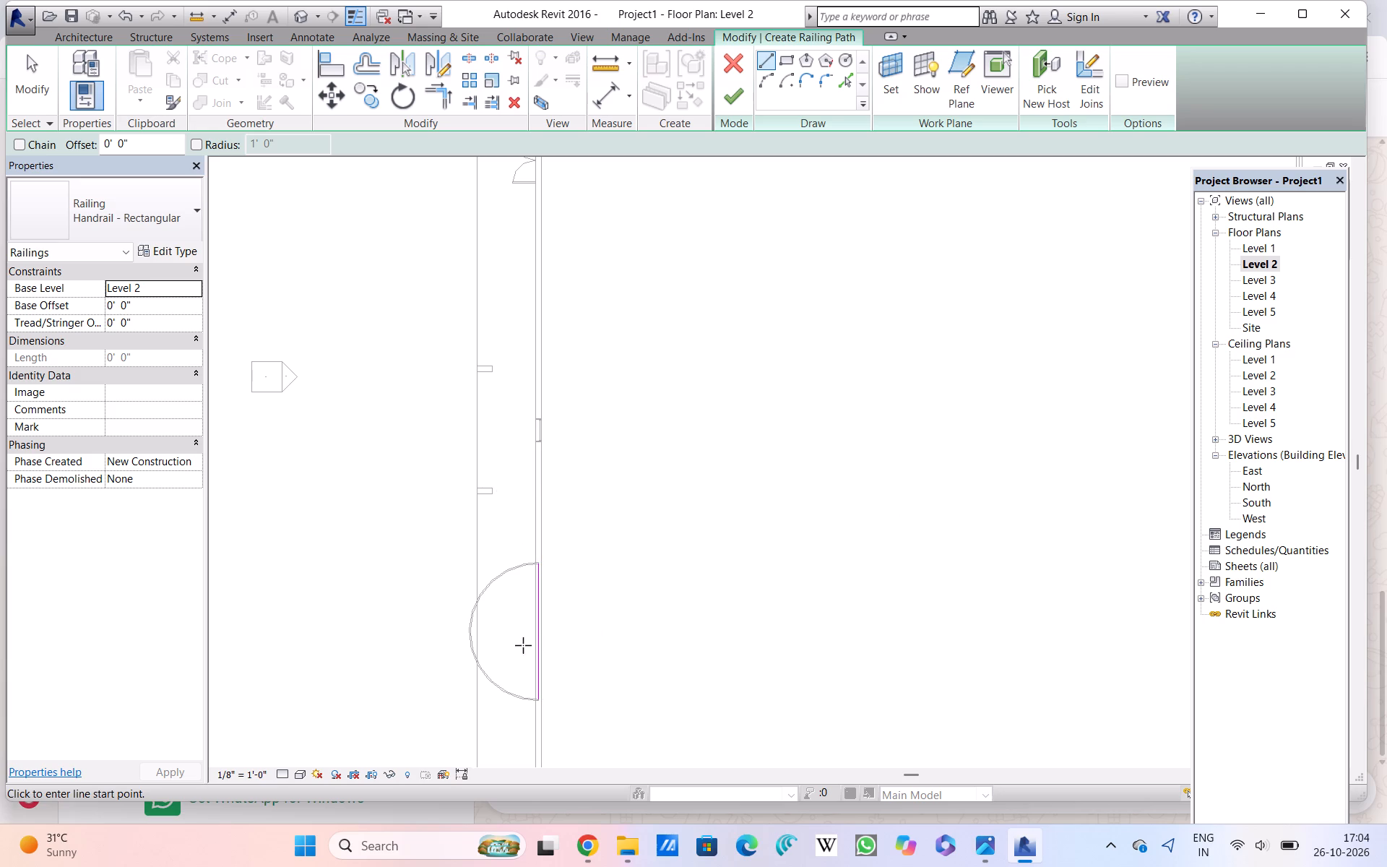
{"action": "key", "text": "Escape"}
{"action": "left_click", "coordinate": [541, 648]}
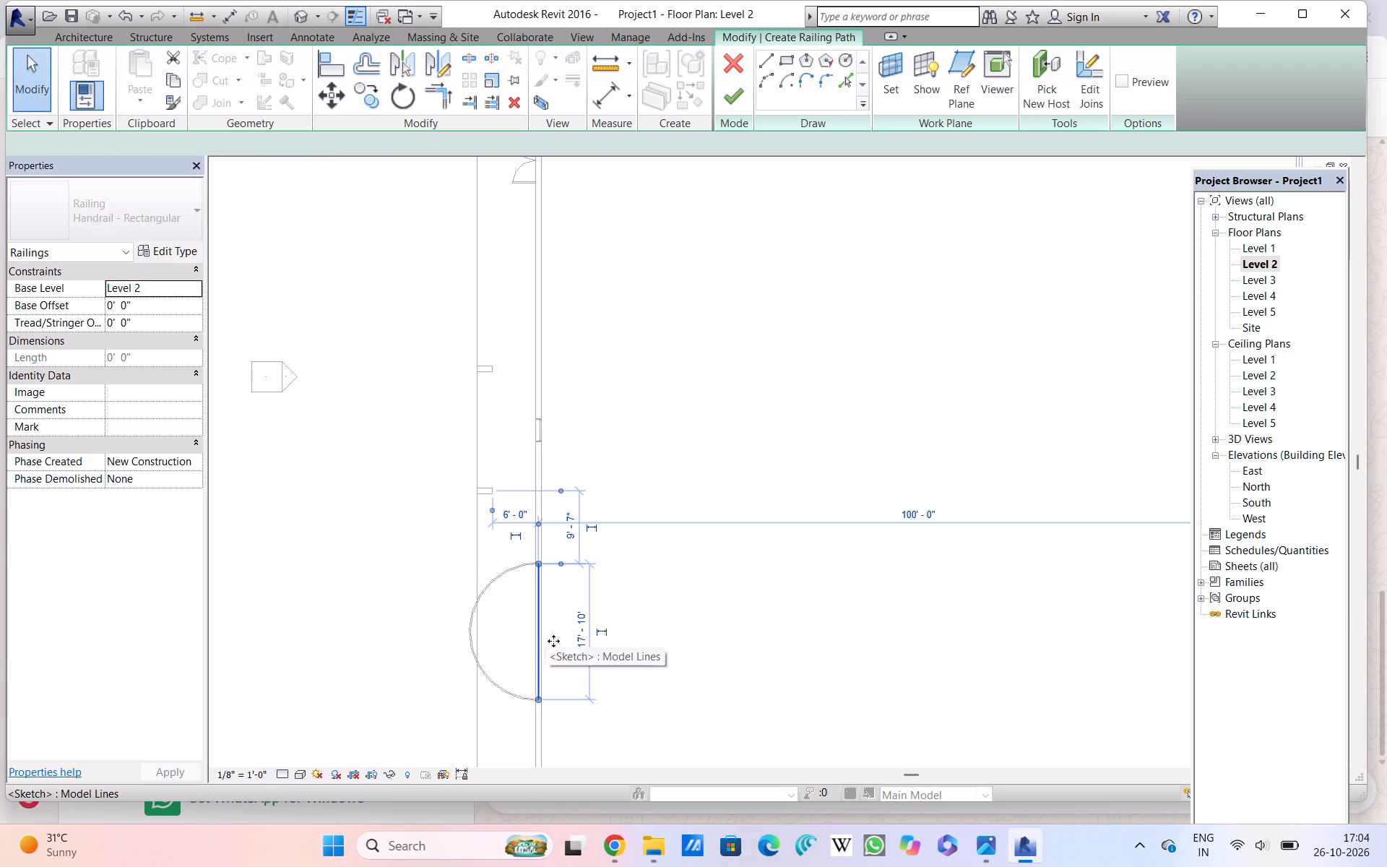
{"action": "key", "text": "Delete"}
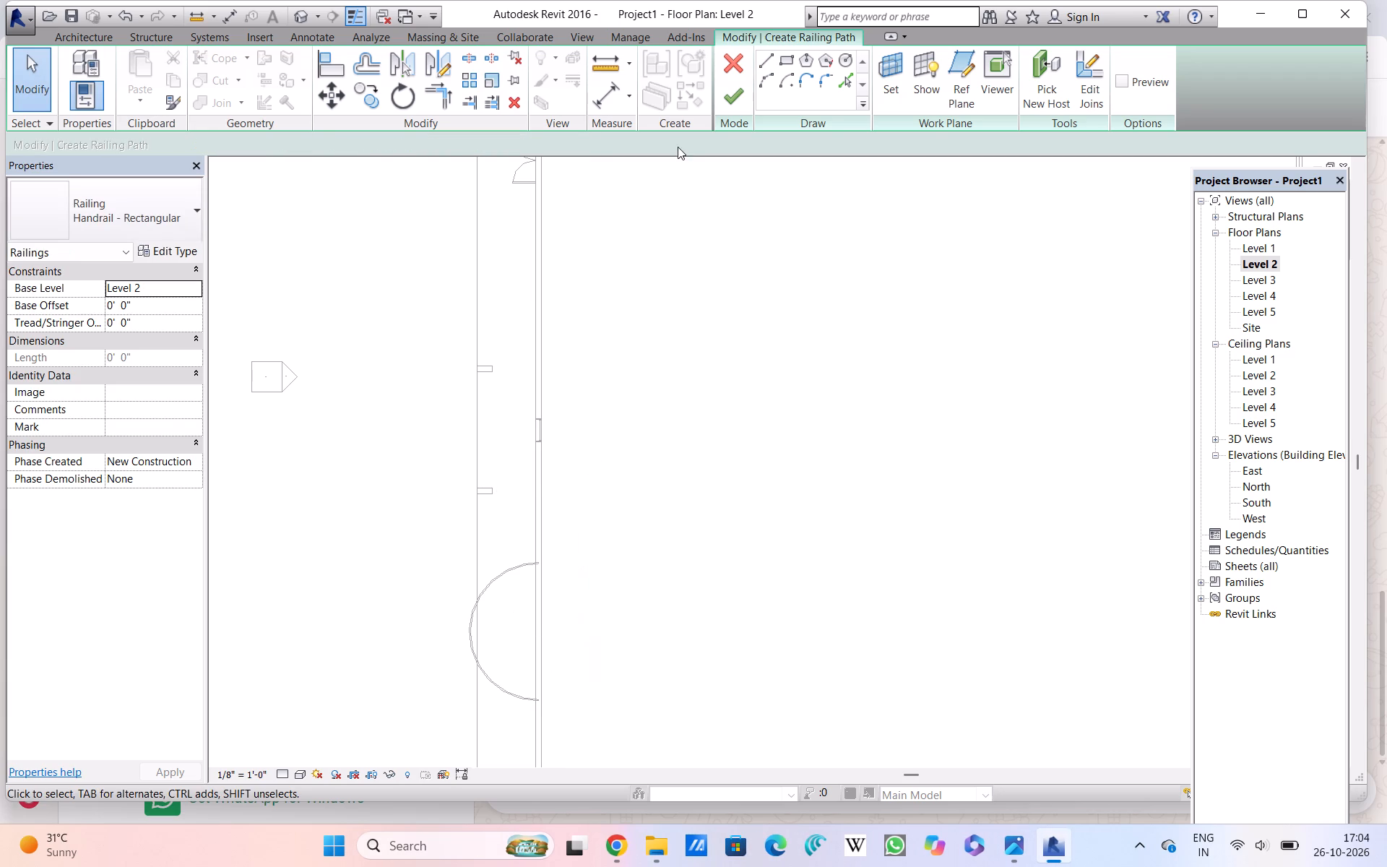
Sketch a 180° arc with 8'-11" radius over the Level 1 curved railing and finish the Level 2 railing.
{"action": "left_click", "coordinate": [762, 77]}
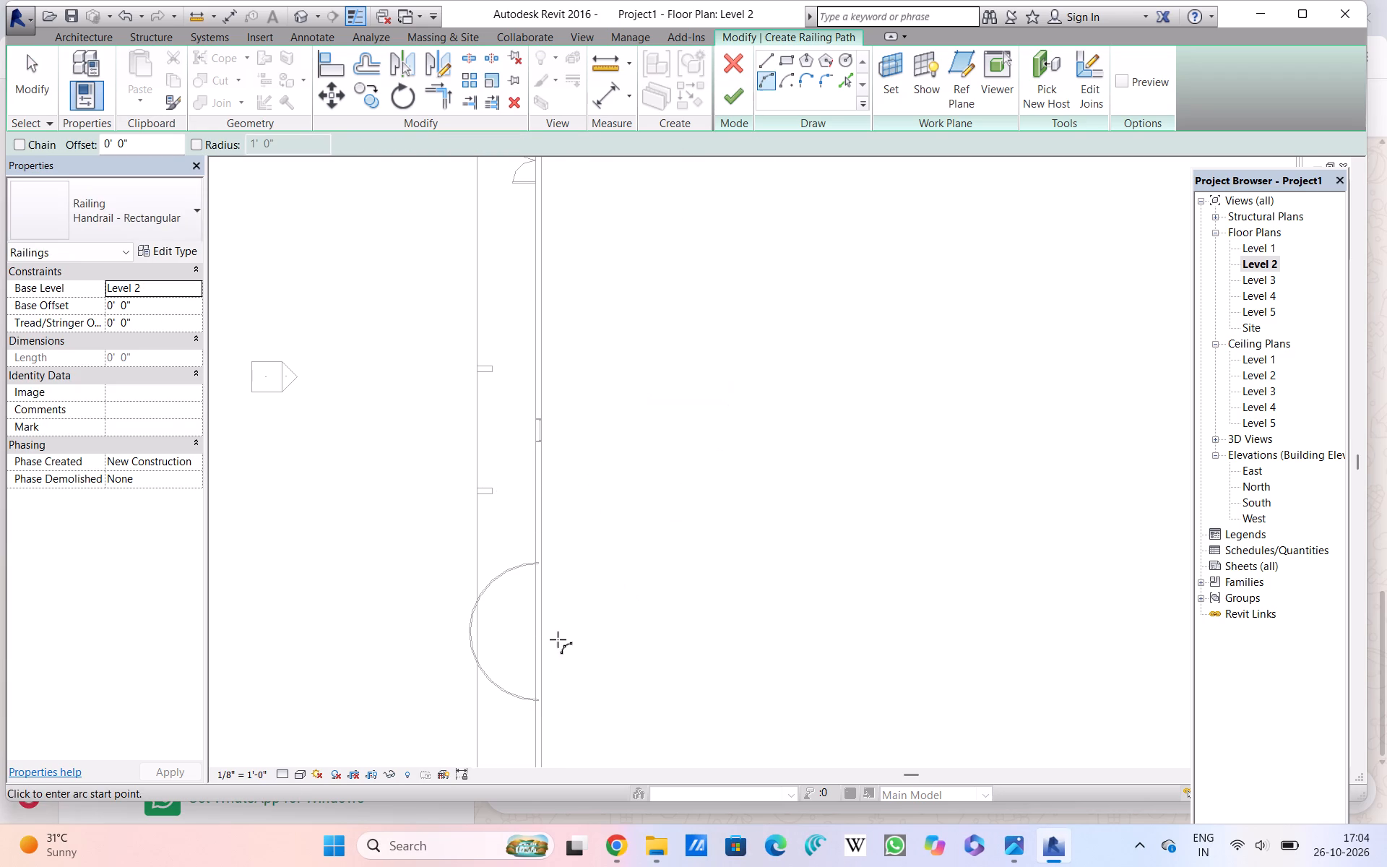
{"action": "left_click", "coordinate": [536, 562]}
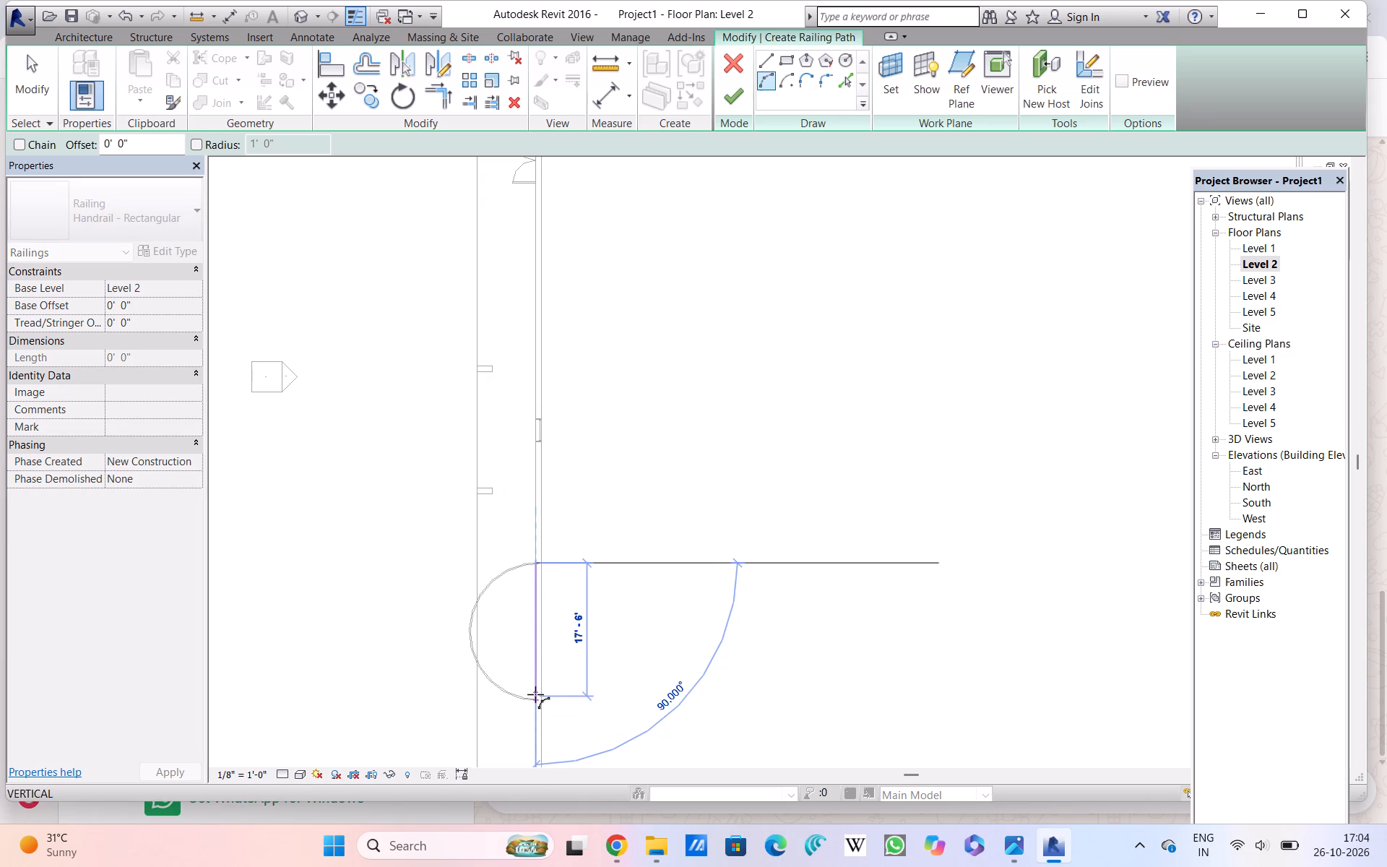
{"action": "scroll", "coordinate": [535, 697], "scroll_direction": "up", "scroll_amount": 5}
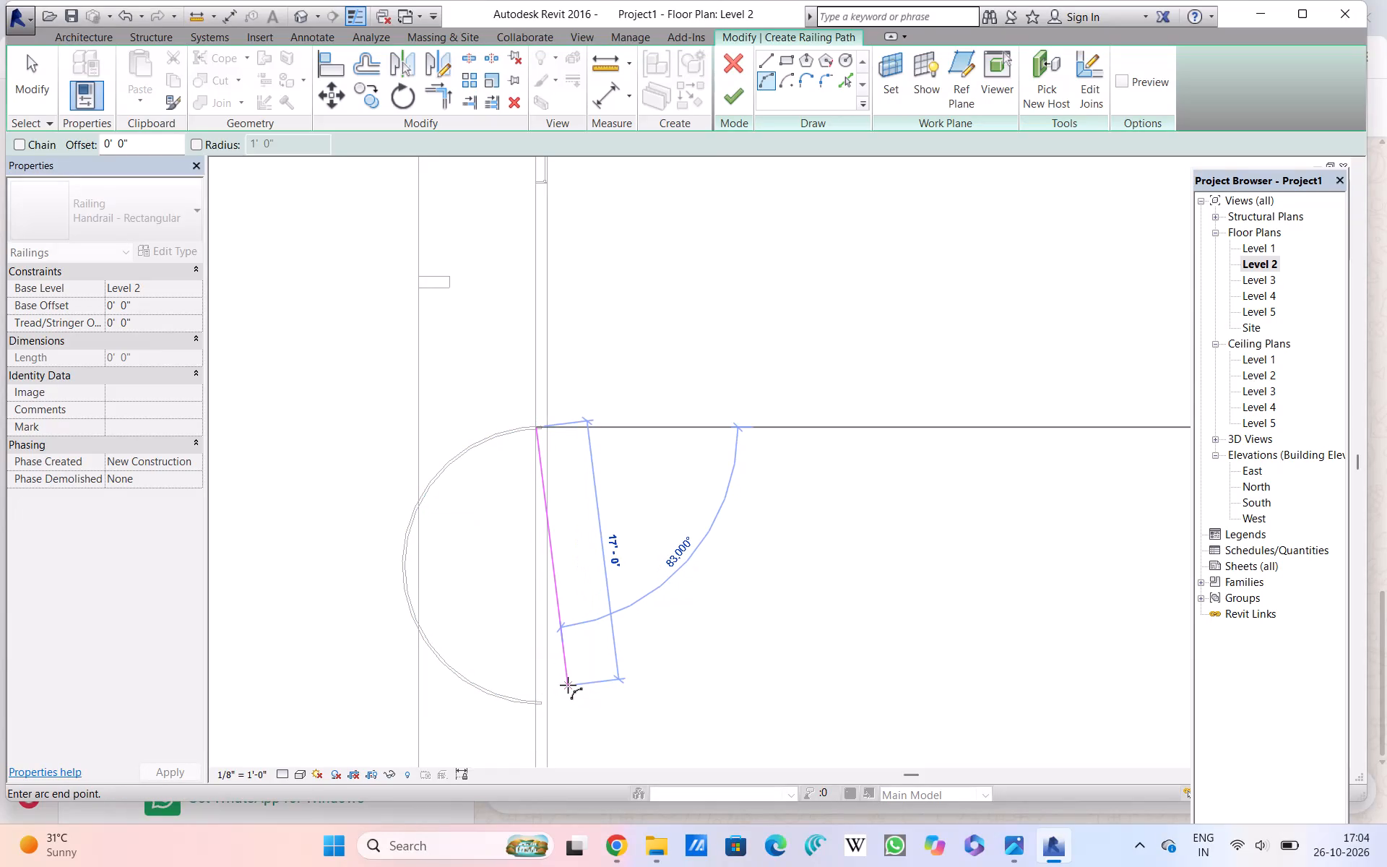
{"action": "key", "text": "Escape"}
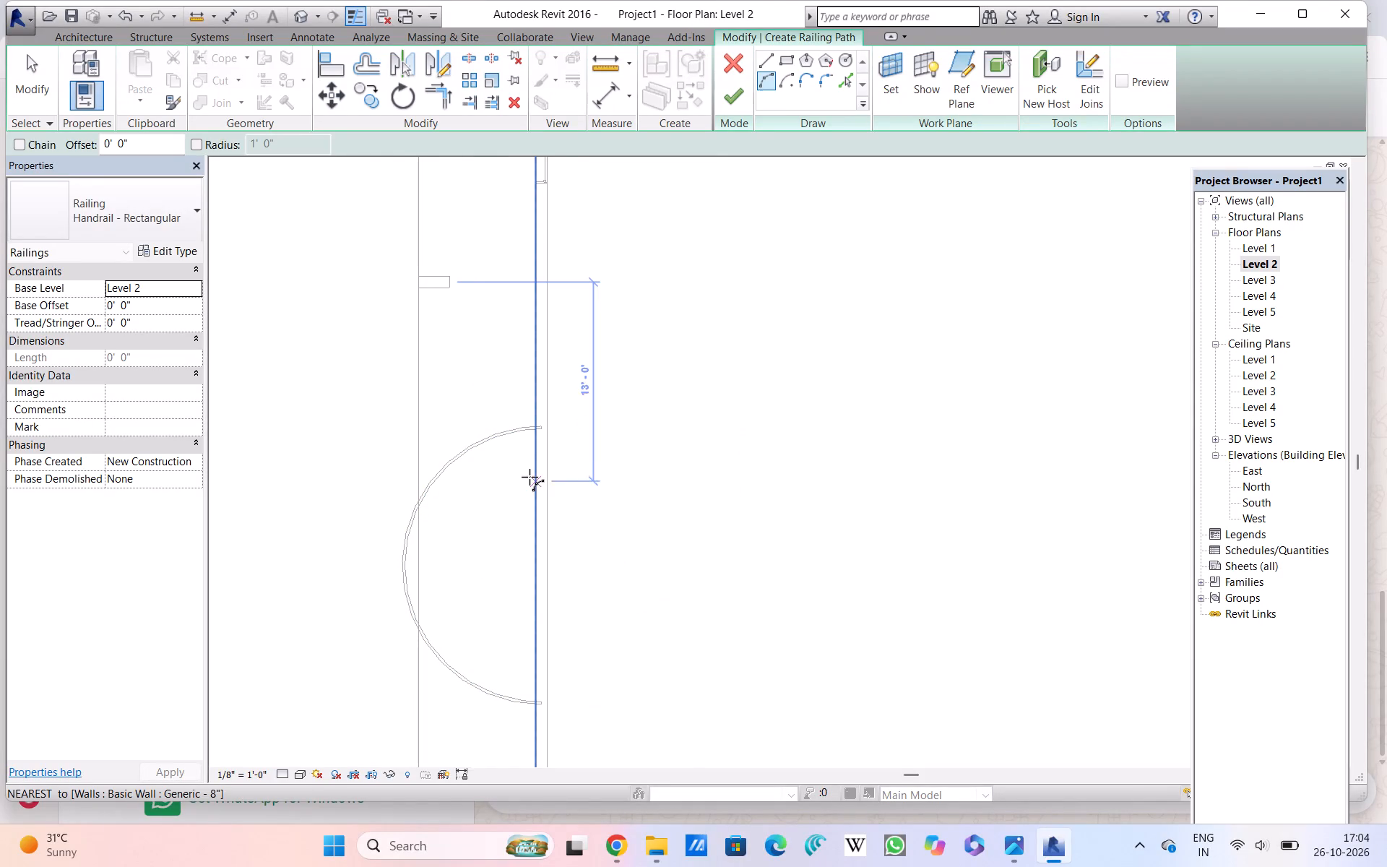
{"action": "left_click", "coordinate": [539, 428]}
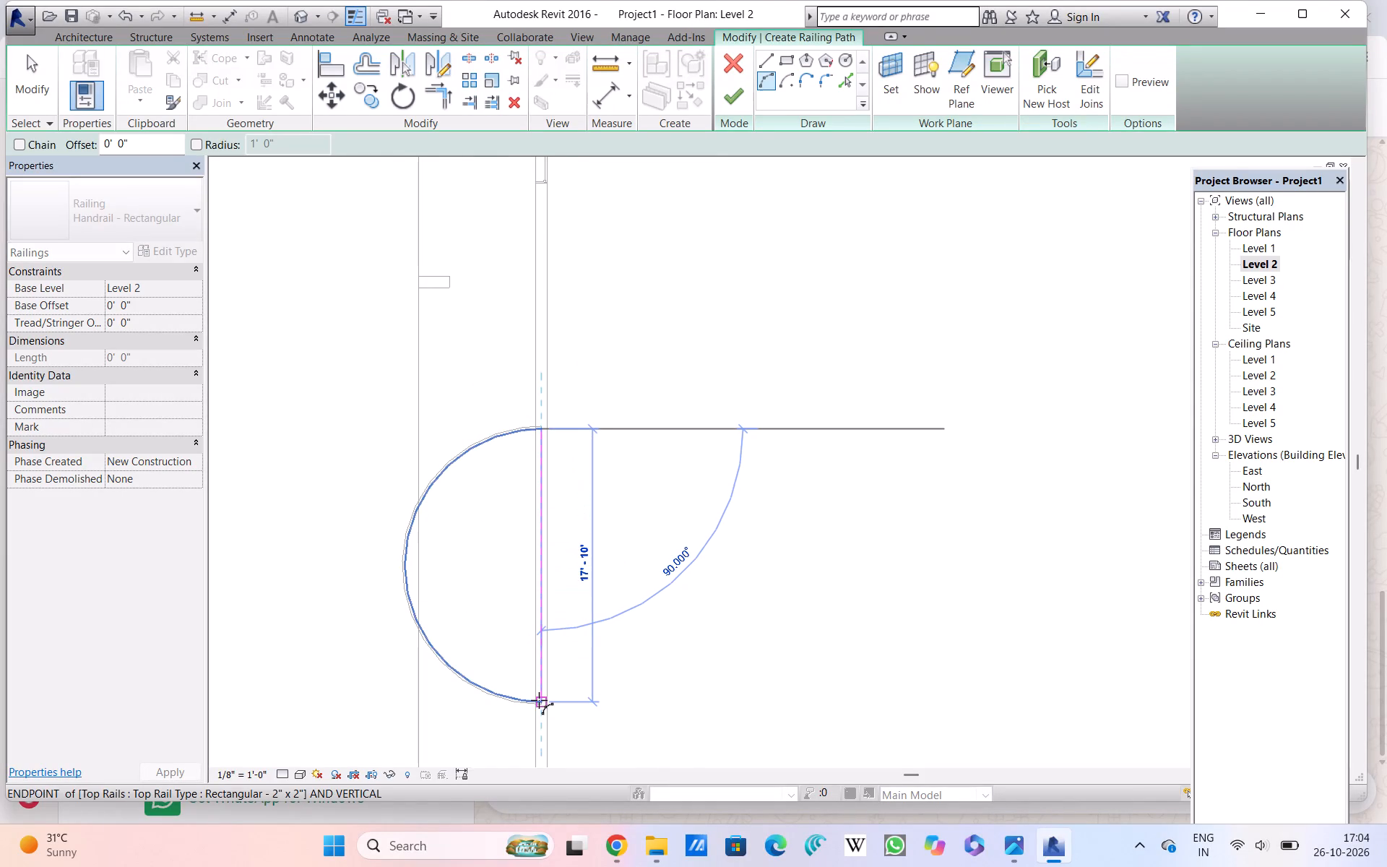
{"action": "left_click", "coordinate": [539, 700]}
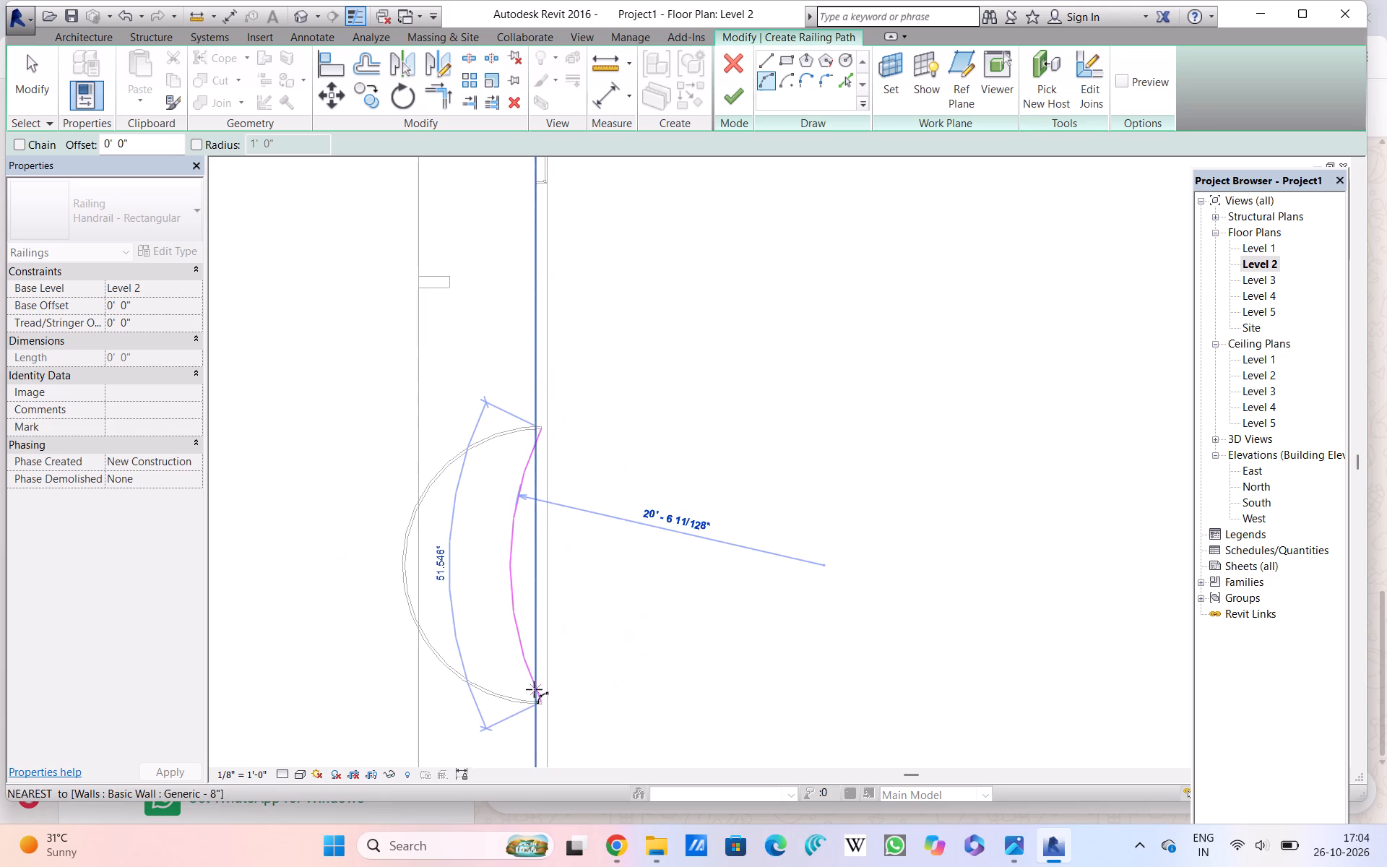
{"action": "left_click", "coordinate": [491, 687]}
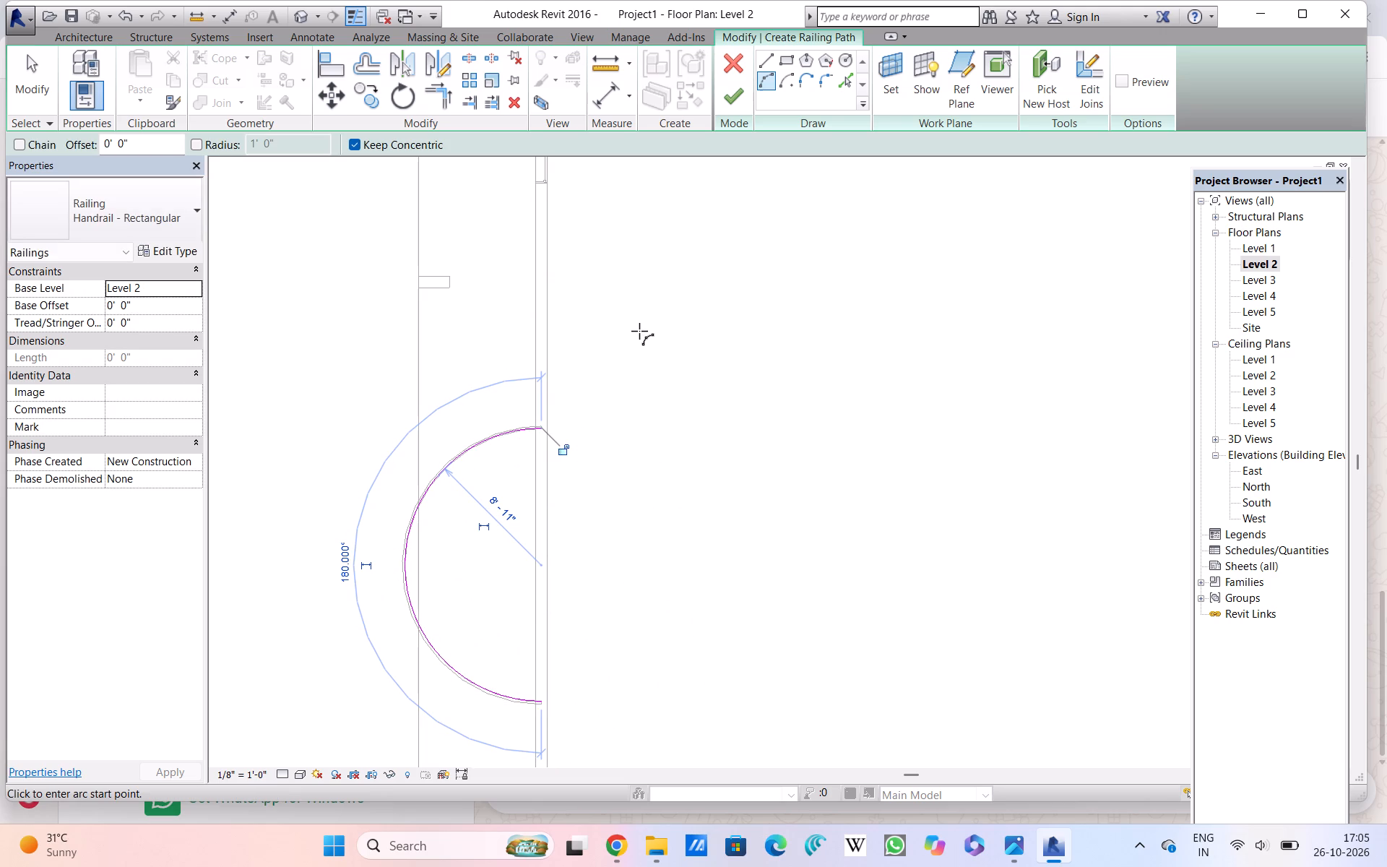
{"action": "left_click", "coordinate": [722, 91]}
Copy the Level 2 curved railing about 60' north along the west wall, around the double door's position.
{"action": "scroll", "coordinate": [610, 482], "scroll_direction": "down", "scroll_amount": 3}
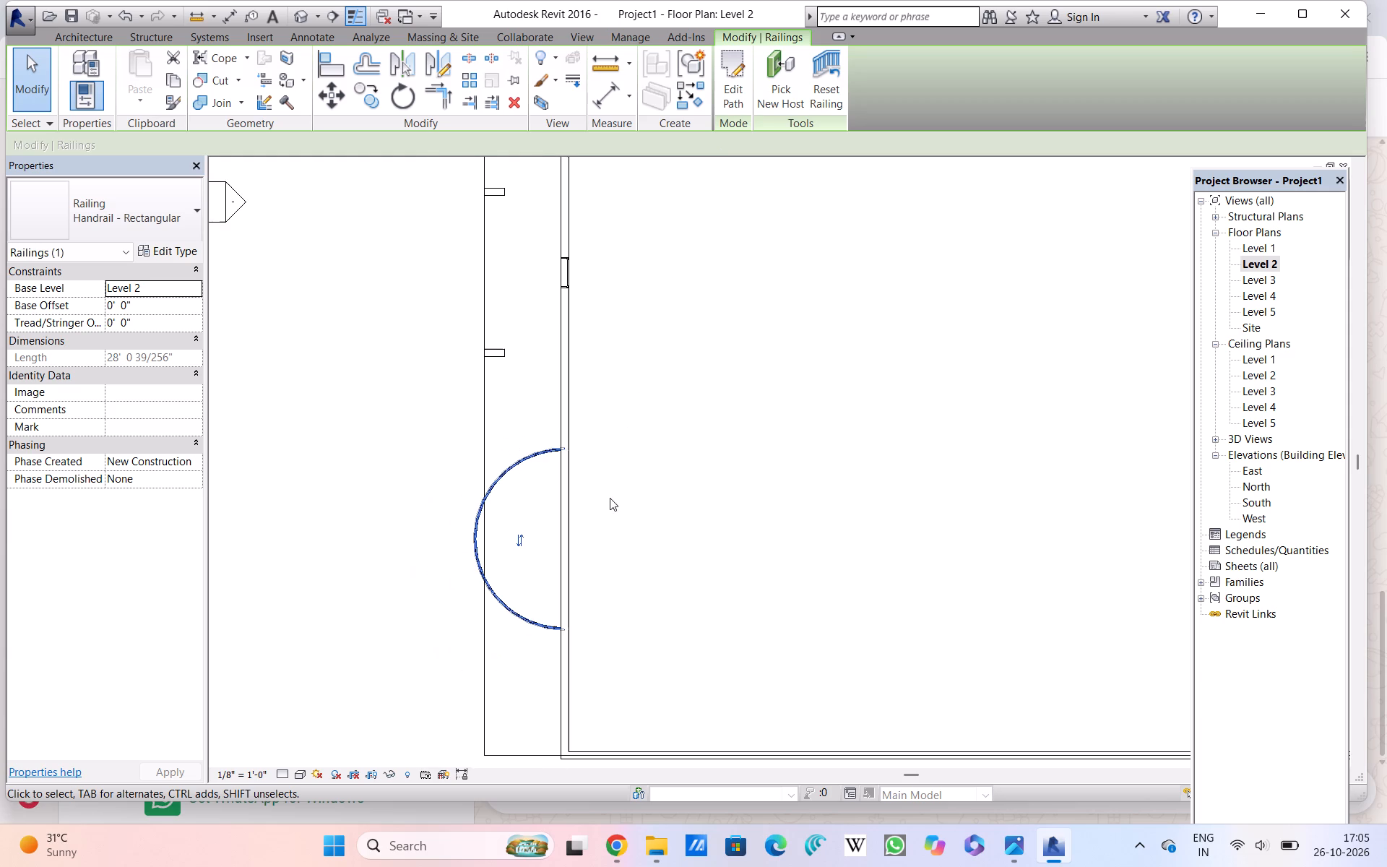
{"action": "middle_click_drag", "start_coordinate": [620, 414], "coordinate": [621, 590]}
{"action": "scroll", "coordinate": [620, 431], "scroll_direction": "down", "scroll_amount": 1}
{"action": "scroll", "coordinate": [613, 546], "scroll_direction": "down", "scroll_amount": 2}
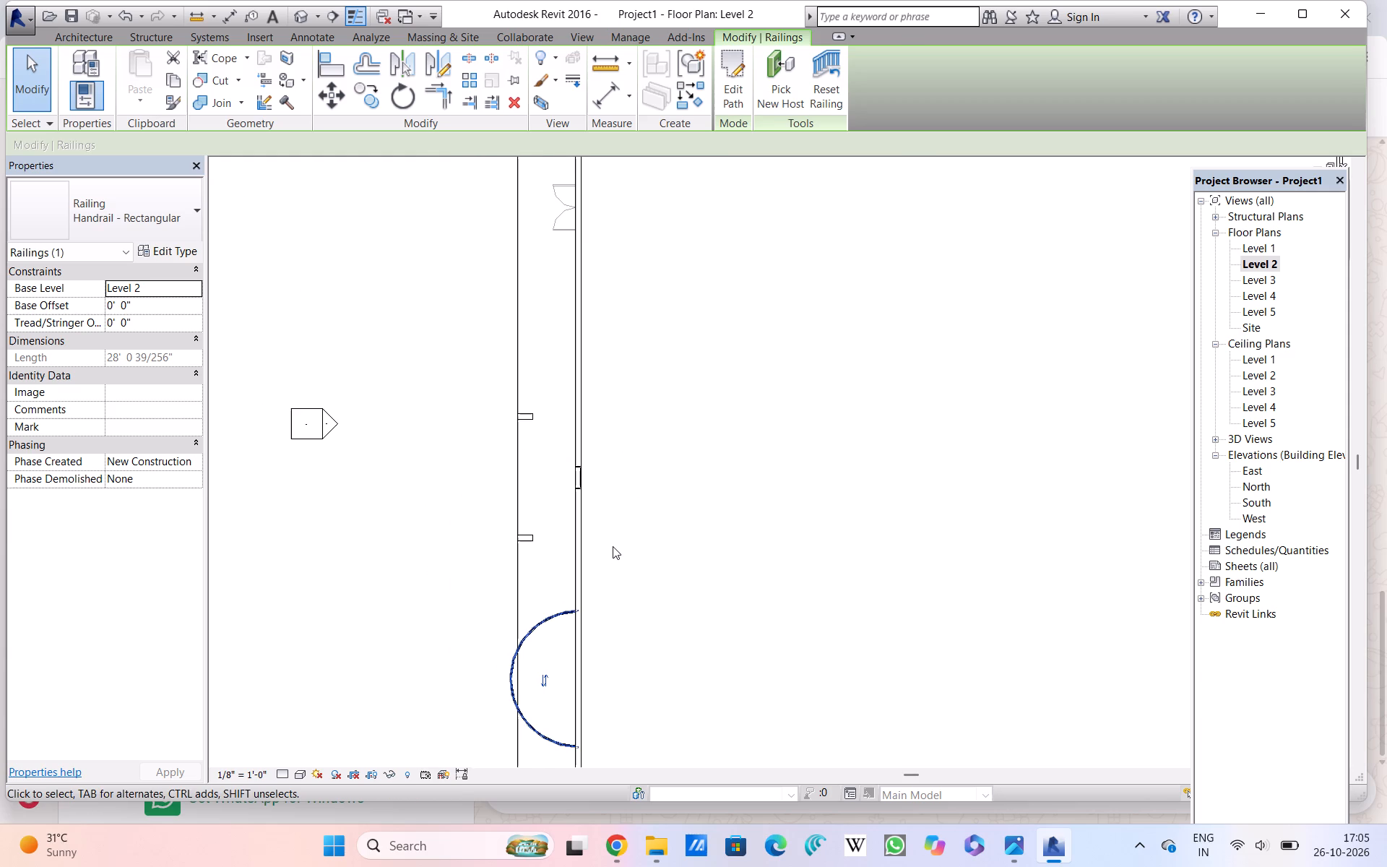
{"action": "scroll", "coordinate": [613, 546], "scroll_direction": "down", "scroll_amount": 1}
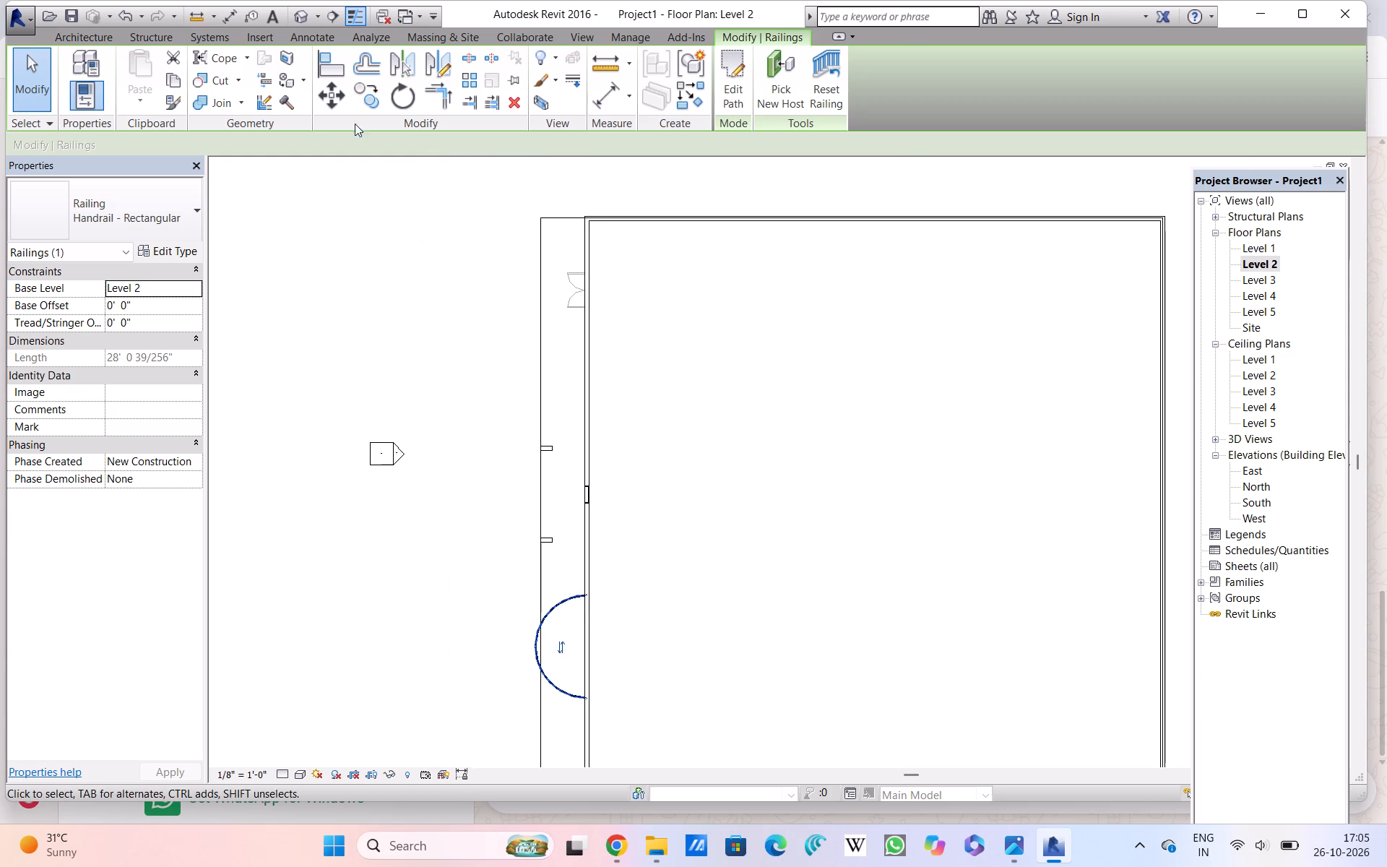
{"action": "left_click", "coordinate": [366, 92]}
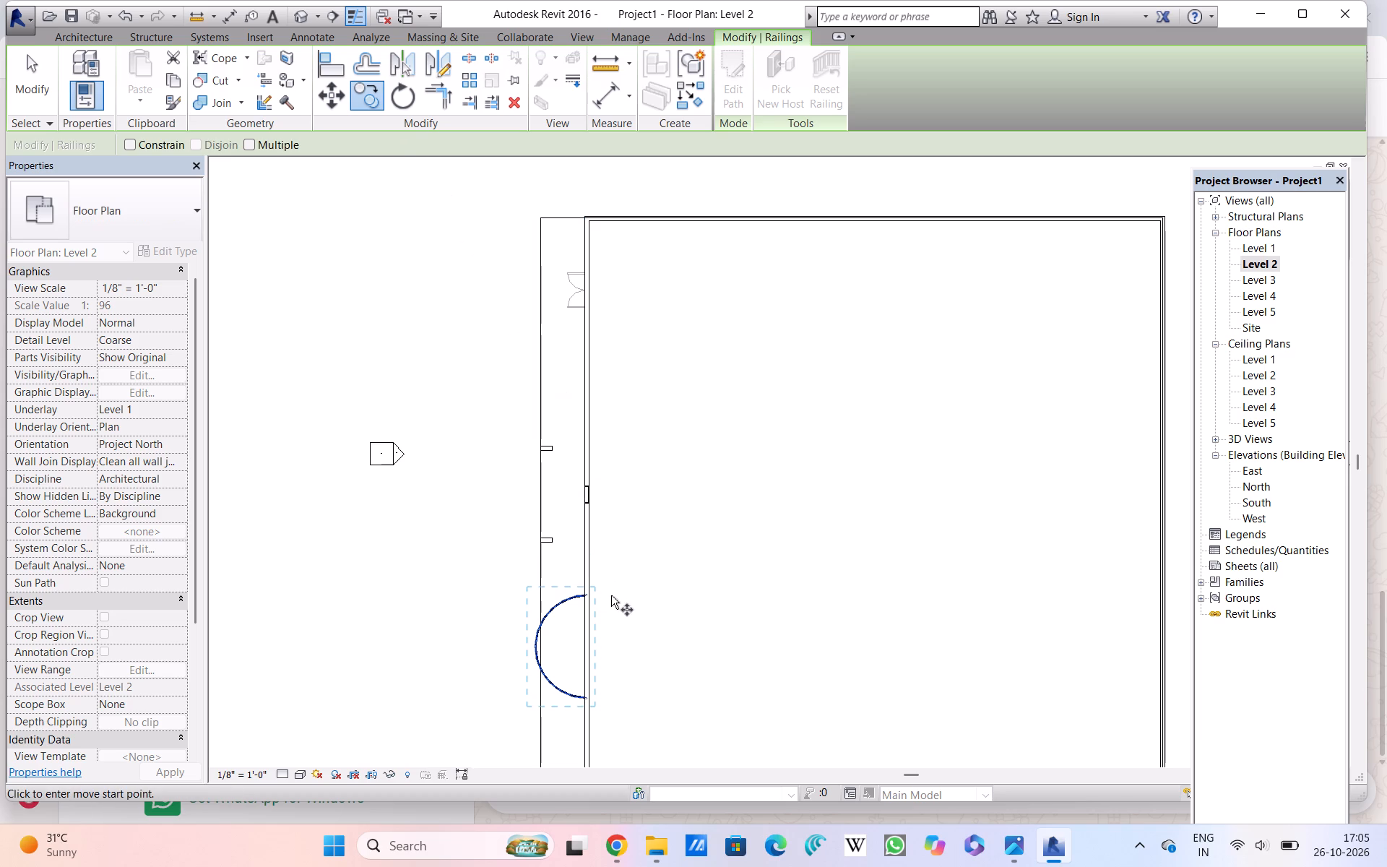
{"action": "left_click", "coordinate": [587, 594]}
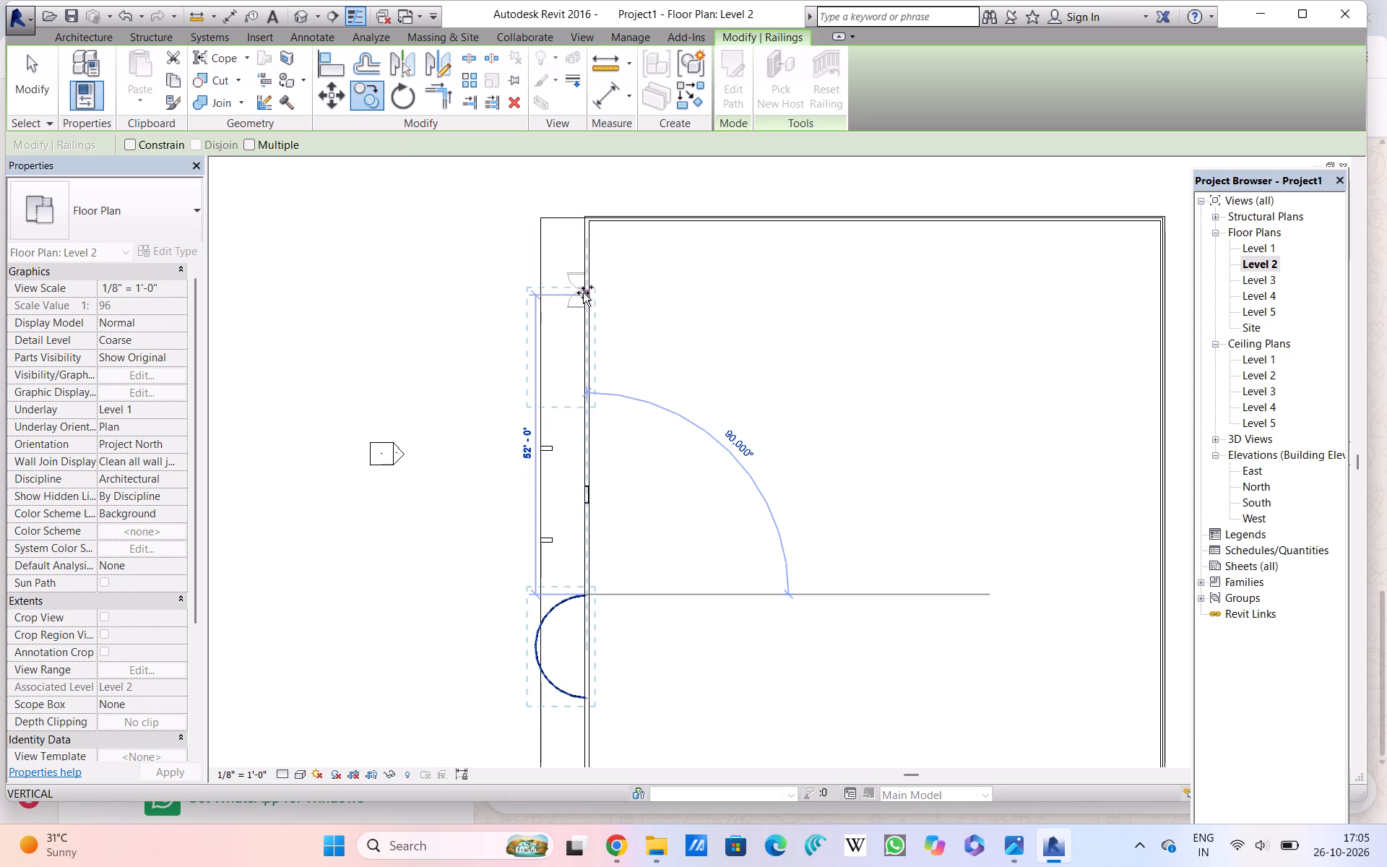
{"action": "left_click", "coordinate": [586, 249]}
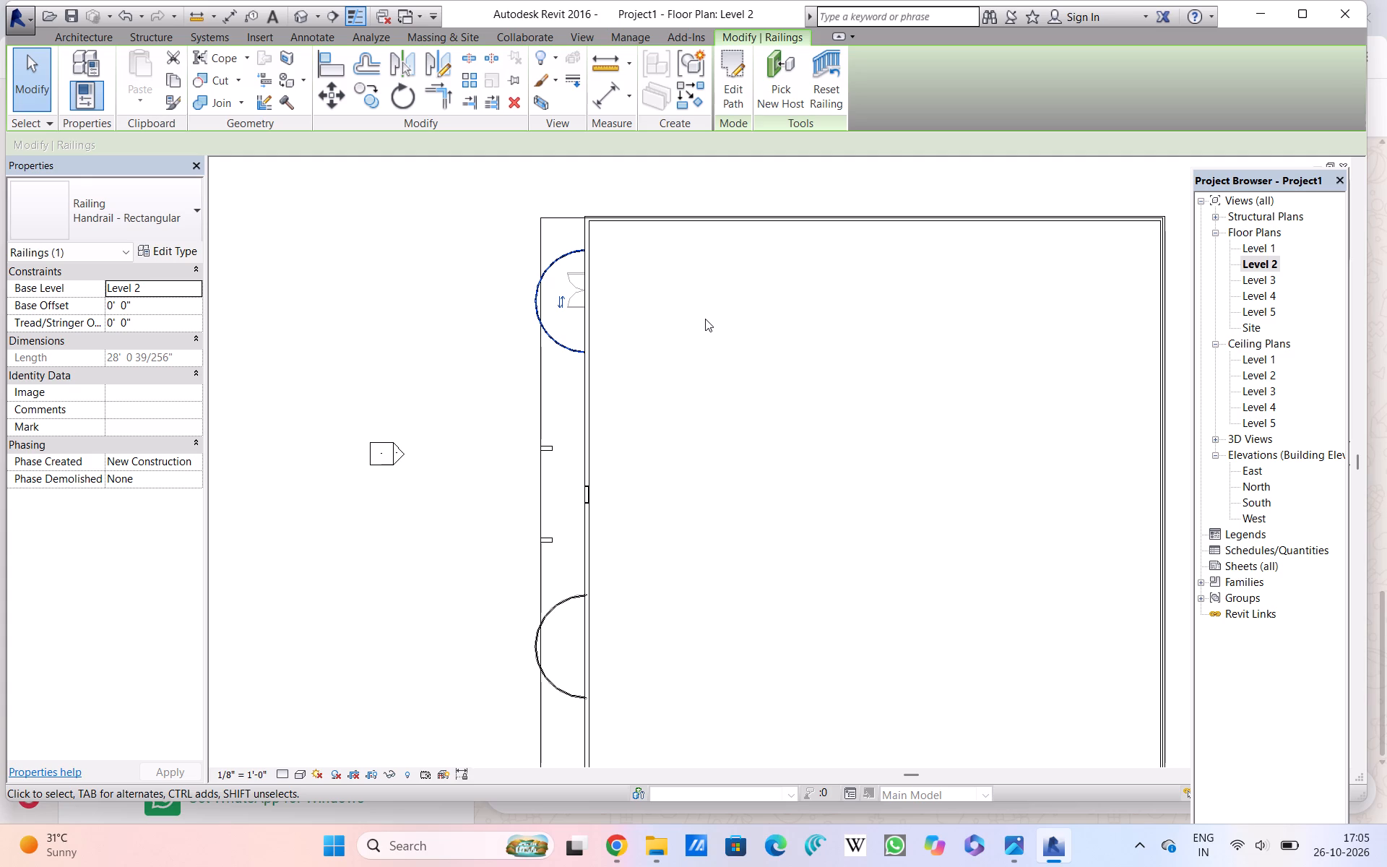
{"action": "left_click", "coordinate": [540, 277]}
{"action": "left_click", "coordinate": [543, 277]}
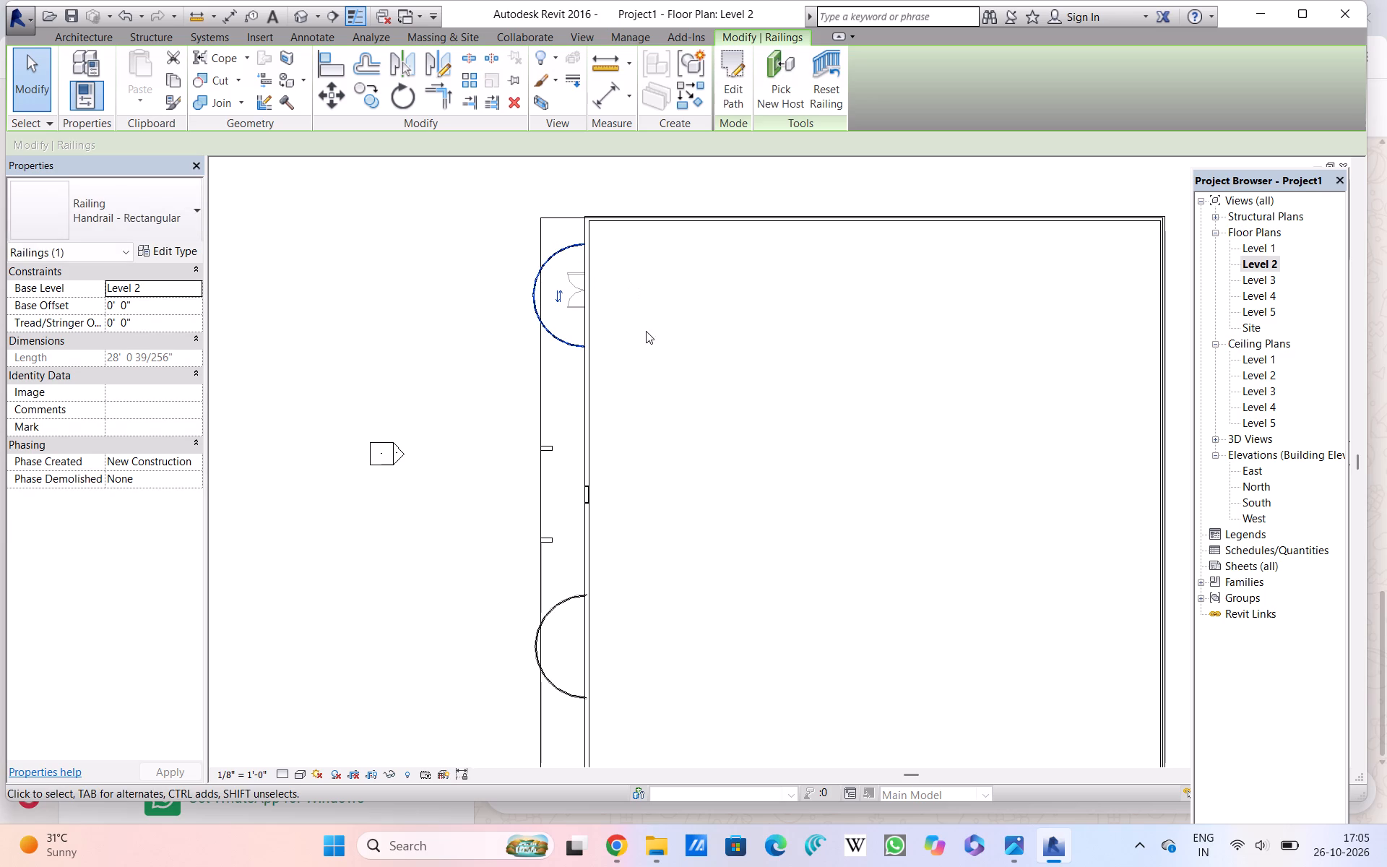
{"action": "left_click", "coordinate": [693, 298]}
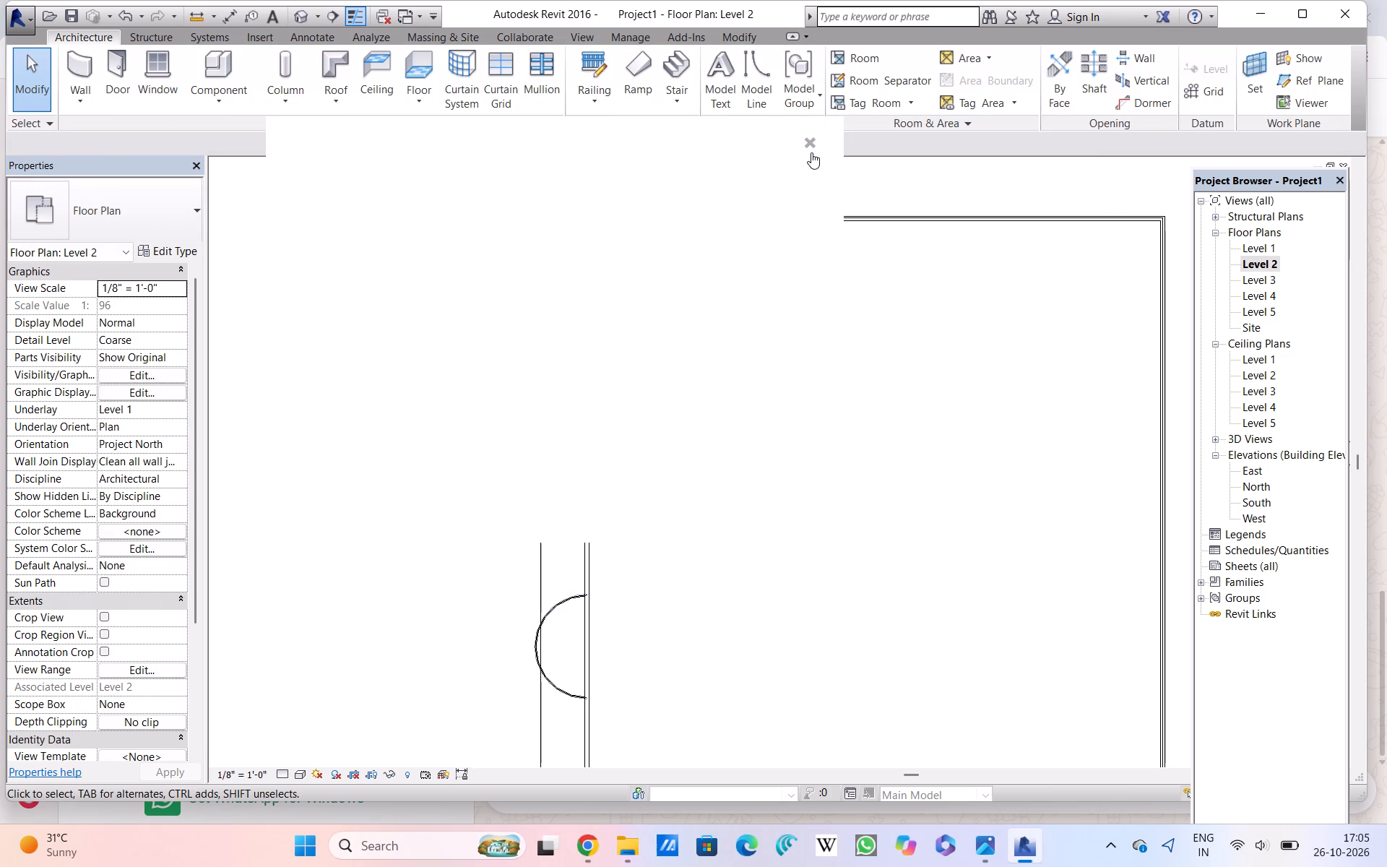
Close the notification card covering the Level 2 floor plan.
{"action": "left_click", "coordinate": [811, 147]}
{"action": "left_click", "coordinate": [811, 147]}
{"action": "left_click", "coordinate": [811, 147]}
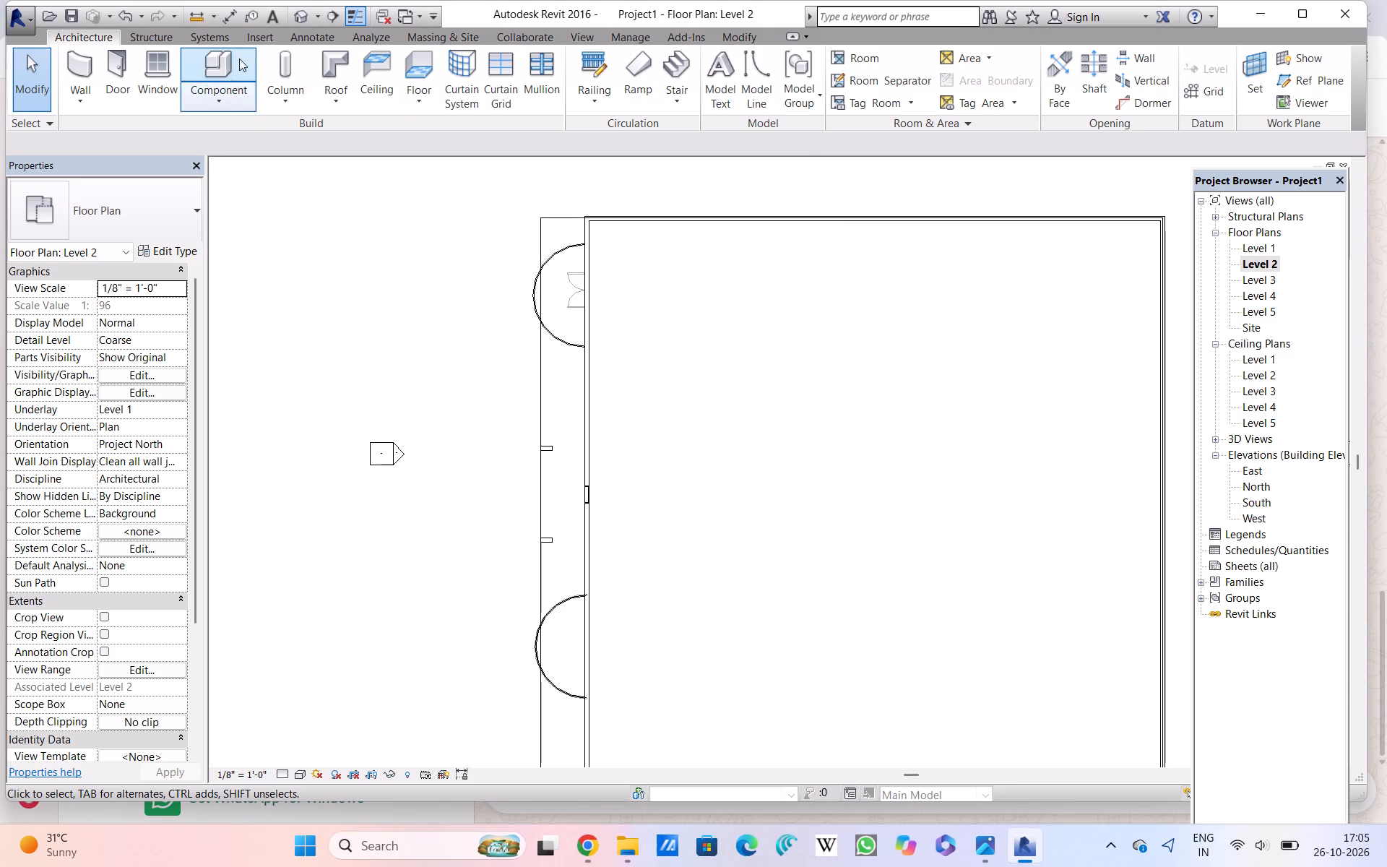
In the 3D view, place a Fixed 36" x 48" window on Level 2 above the double door, behind the curved railing.
{"action": "left_click", "coordinate": [295, 15]}
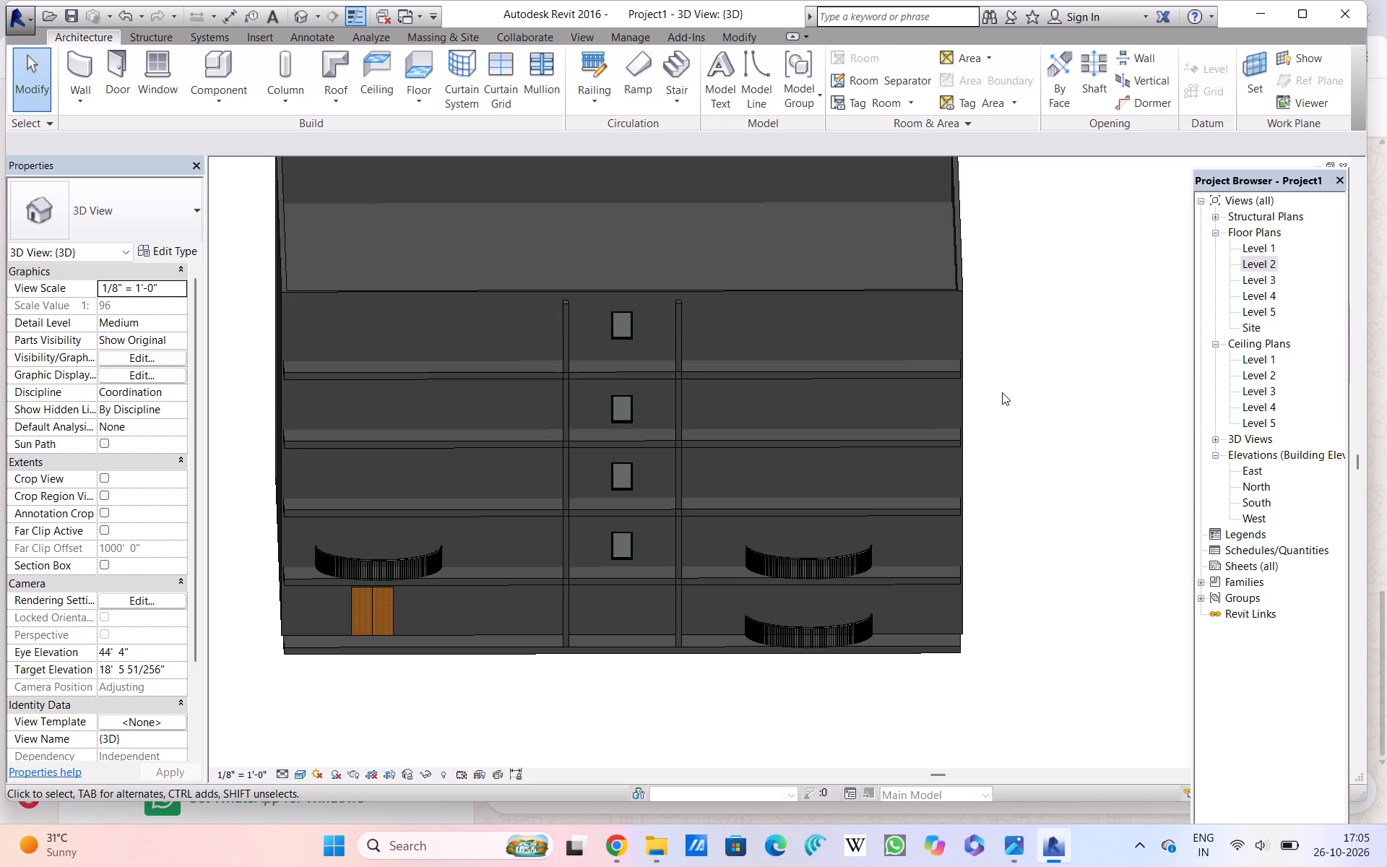
{"action": "left_click", "coordinate": [142, 63]}
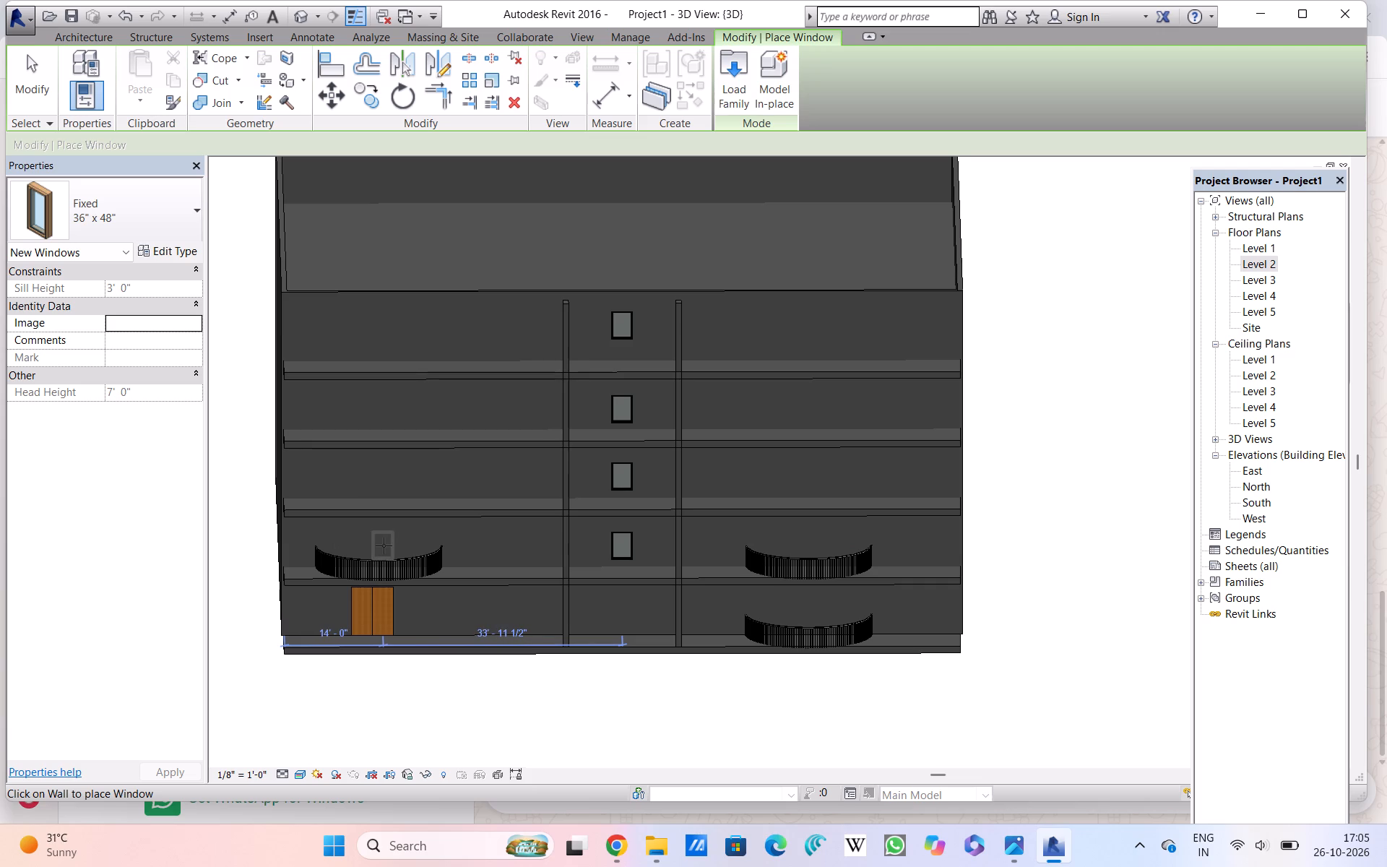
{"action": "scroll", "coordinate": [384, 545], "scroll_direction": "up", "scroll_amount": 7}
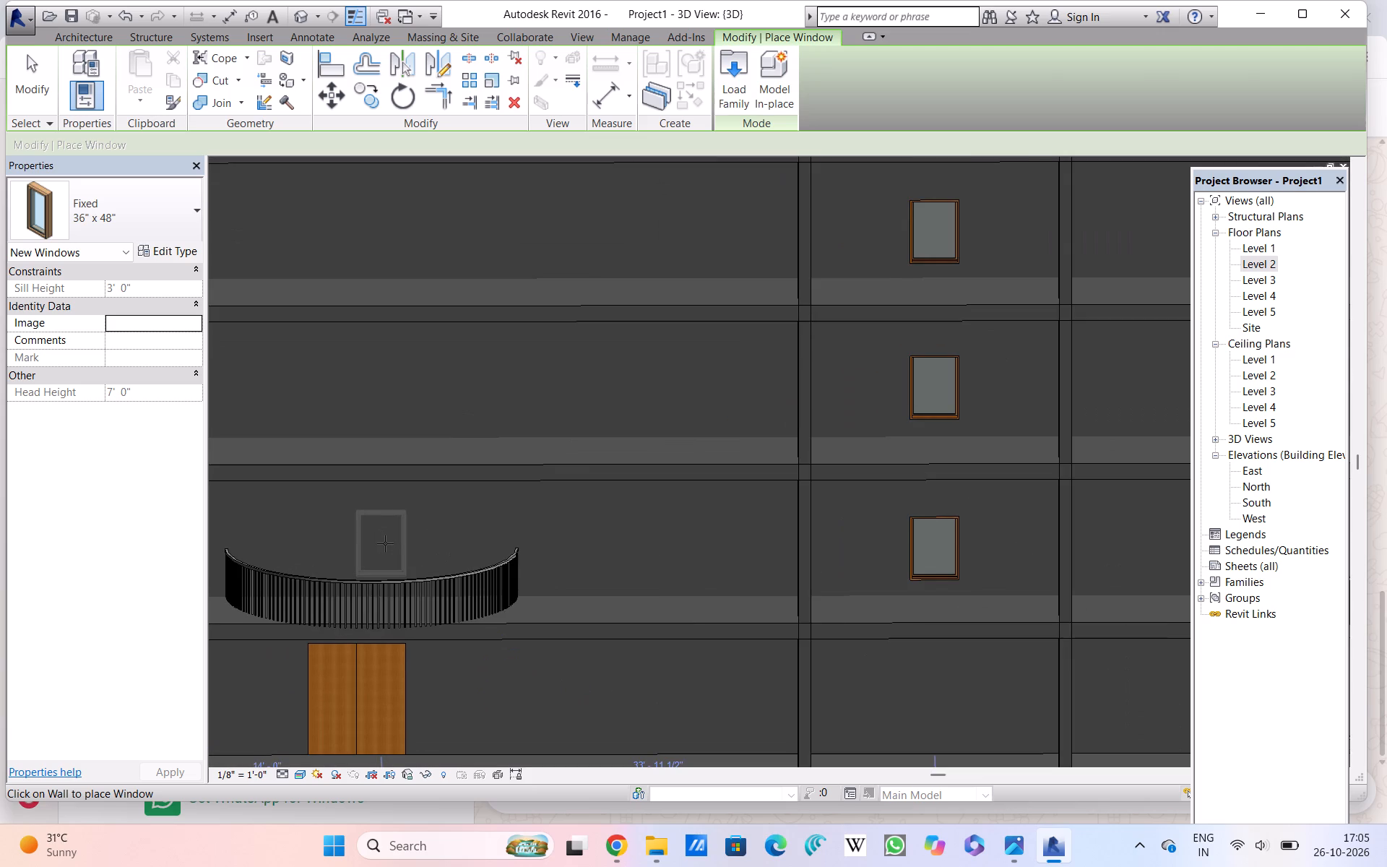
{"action": "left_click", "coordinate": [382, 543]}
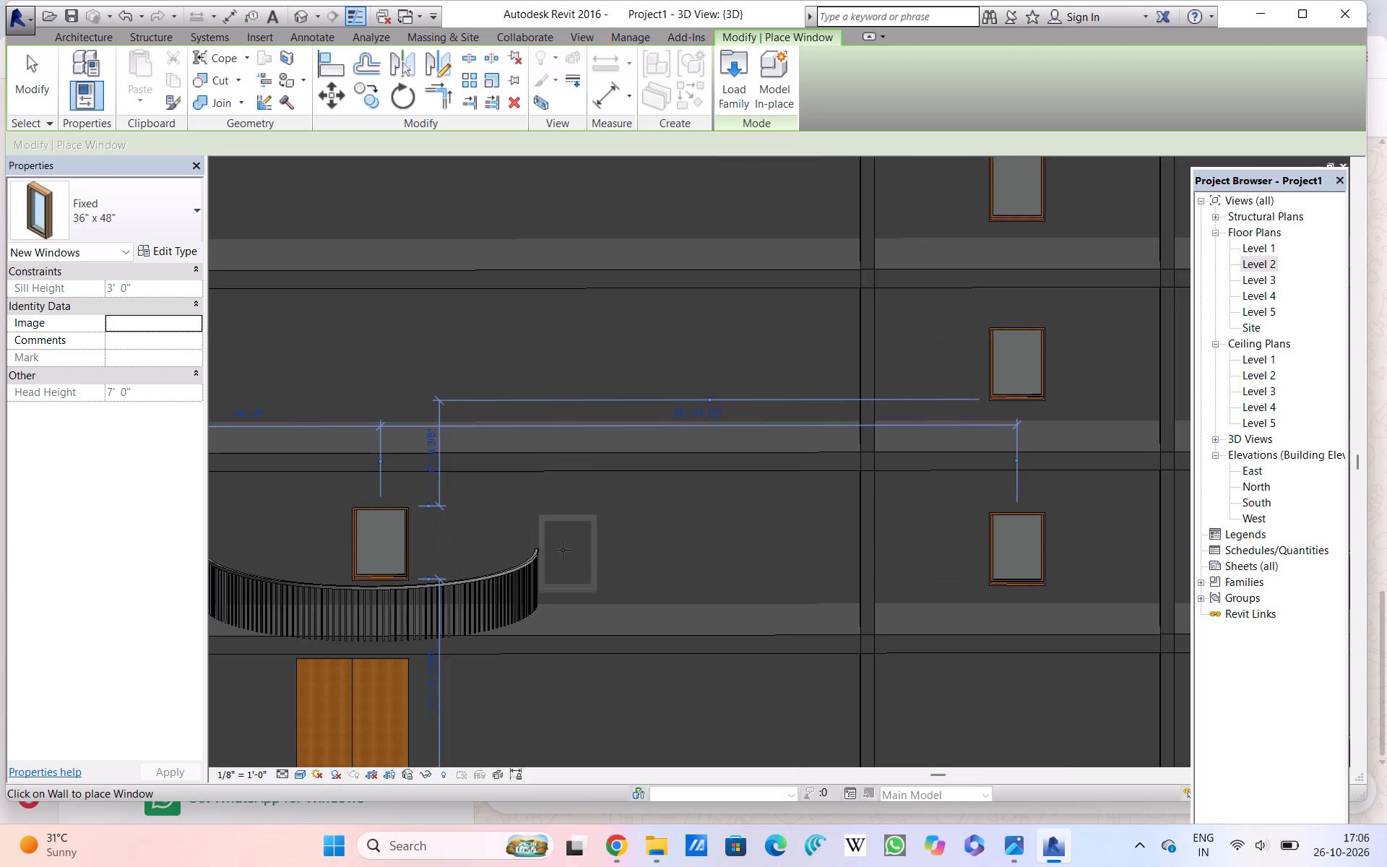
Load the Double Hung with Trim window family and place a 36" x 48" window on Level 2 behind the southern curved railing.
{"action": "scroll", "coordinate": [560, 543], "scroll_direction": "down", "scroll_amount": 4}
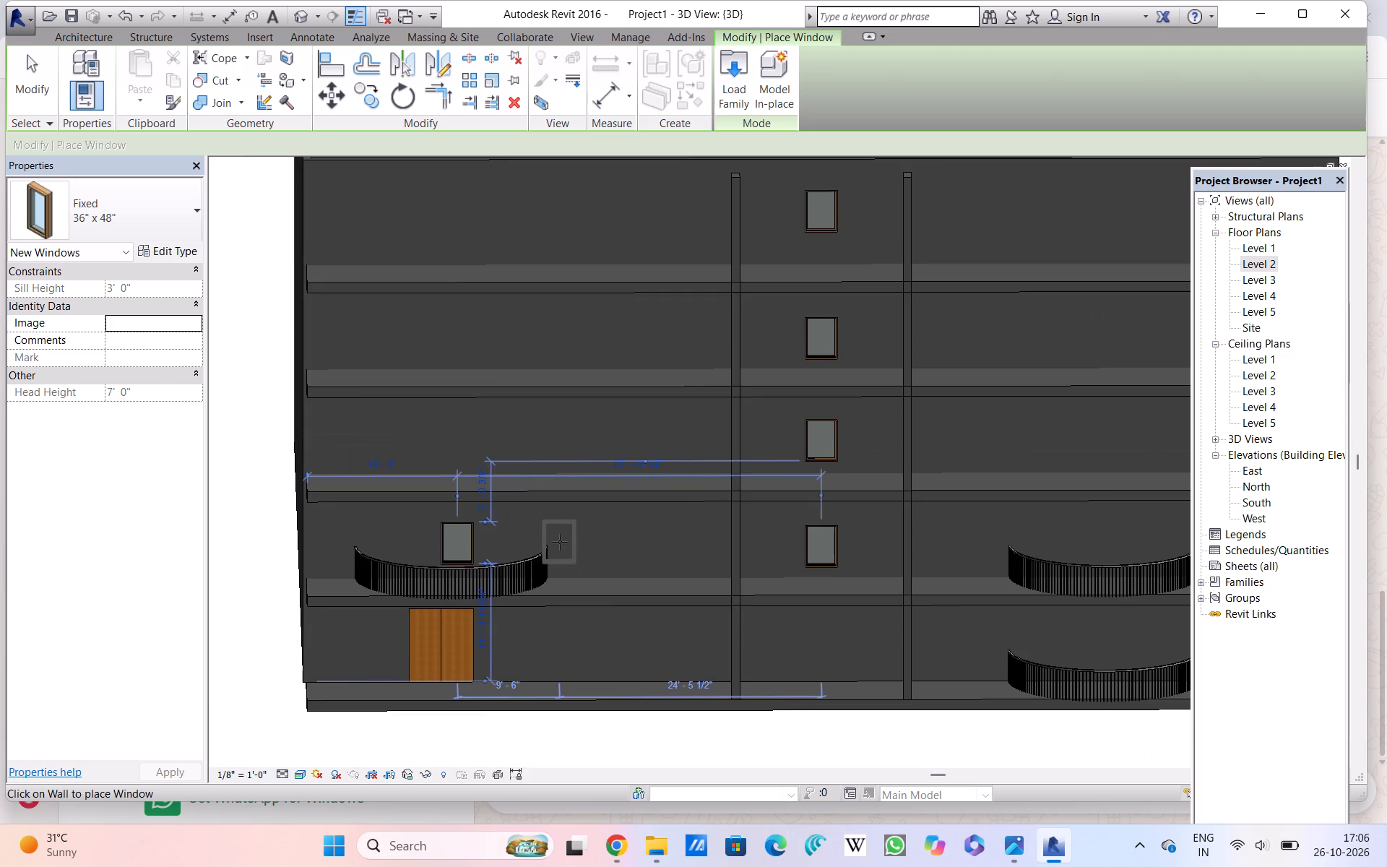
{"action": "left_click", "coordinate": [180, 215]}
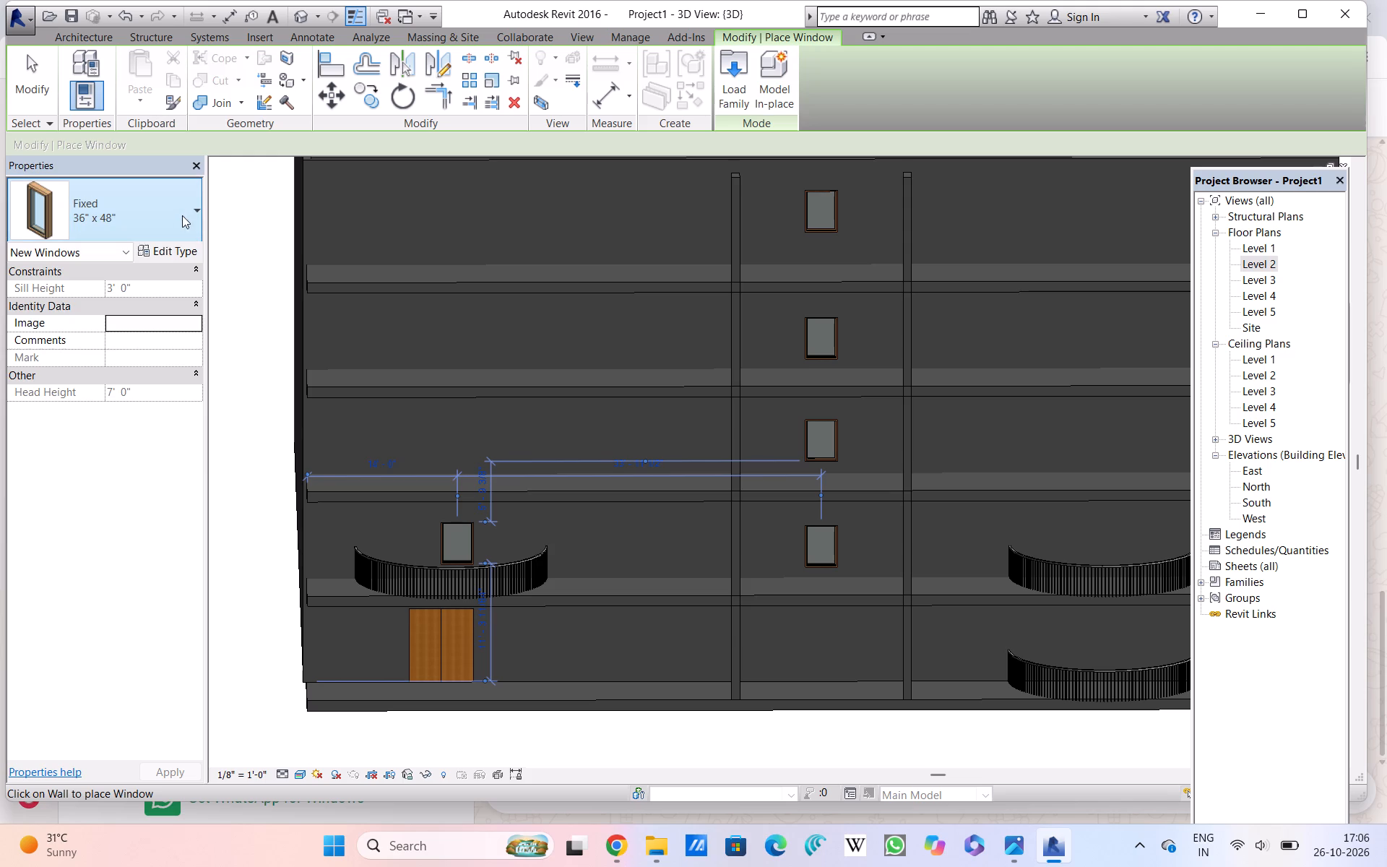
{"action": "left_click", "coordinate": [139, 288]}
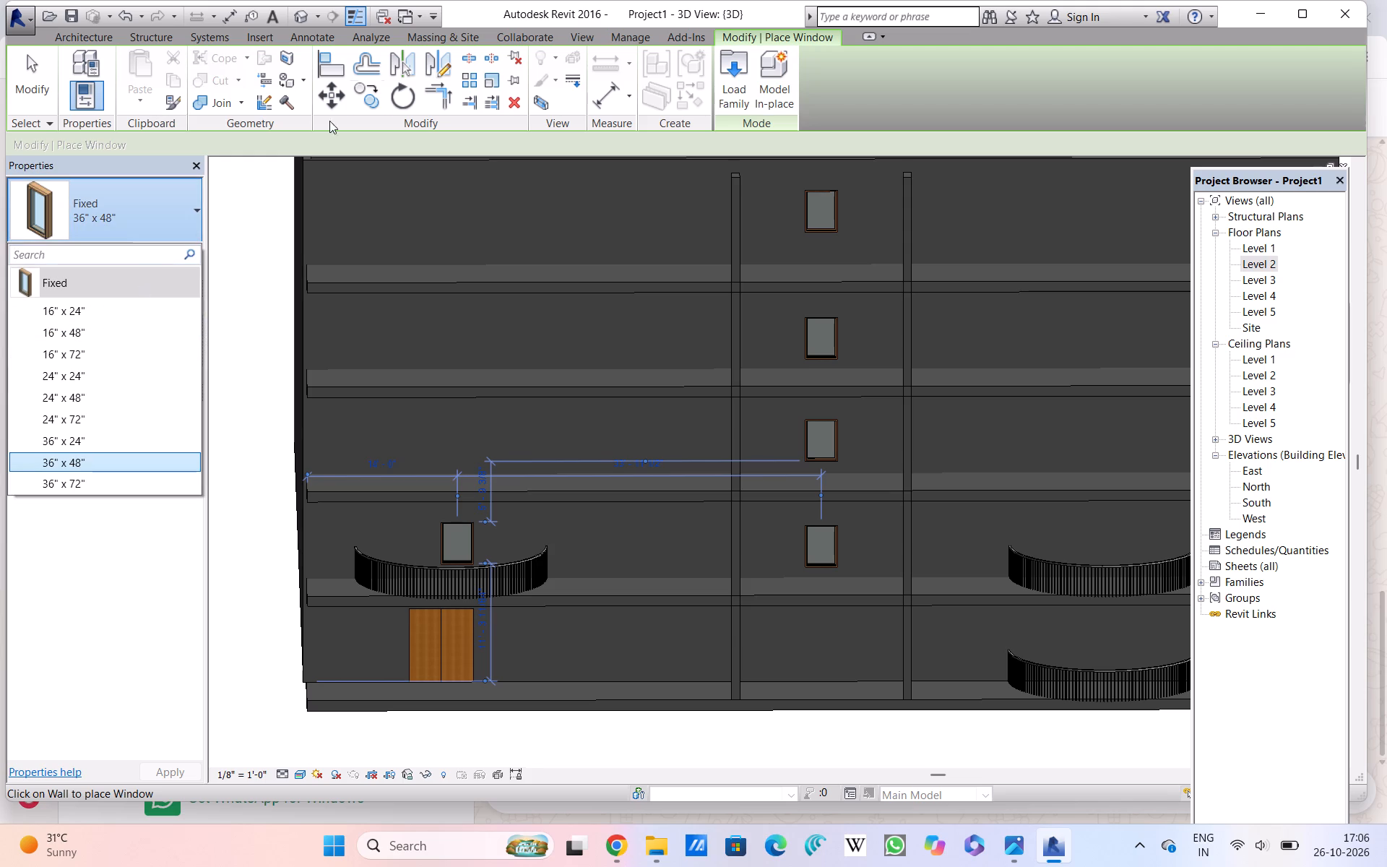
{"action": "left_click", "coordinate": [737, 76]}
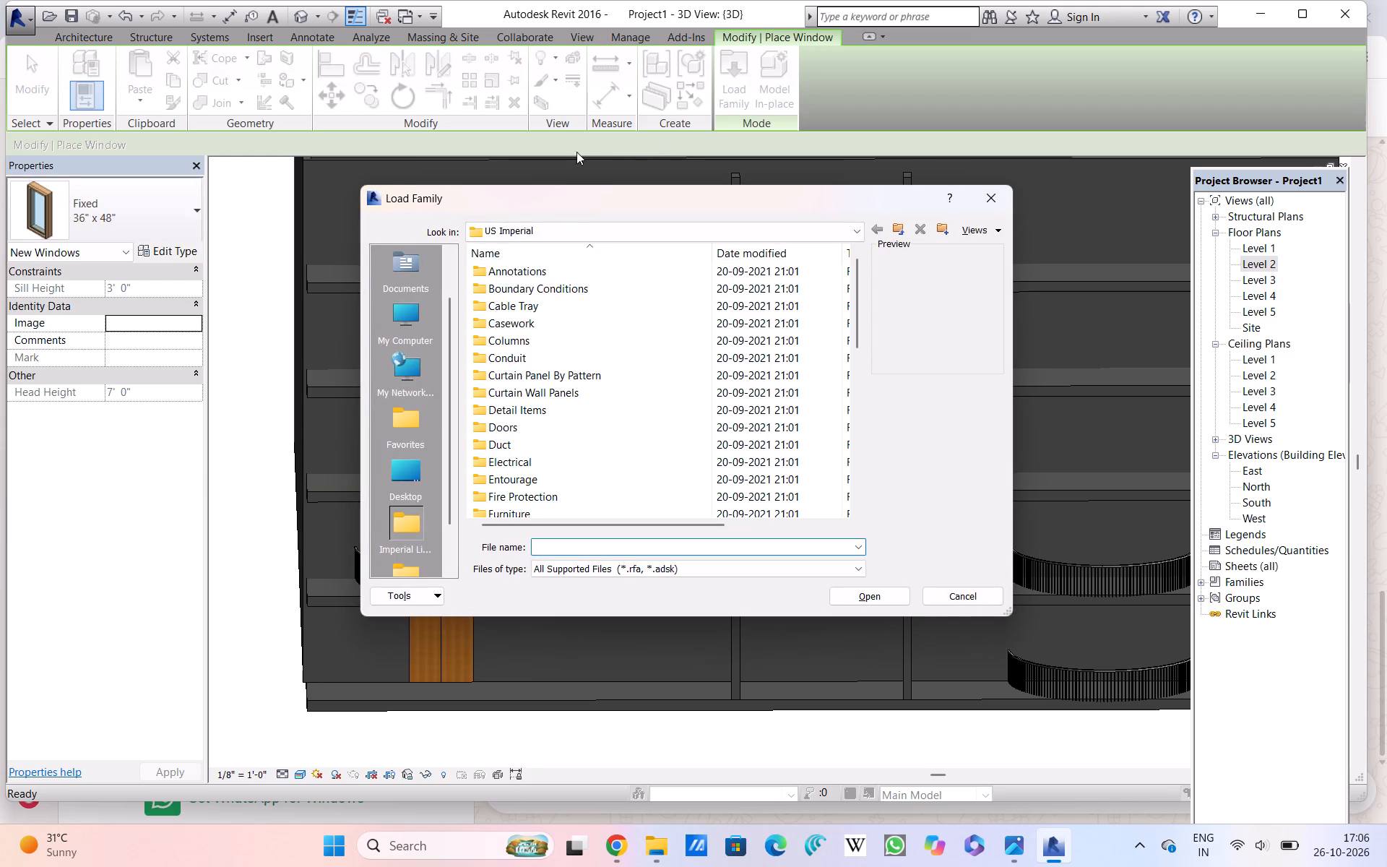
{"action": "scroll", "coordinate": [505, 418], "scroll_direction": "down", "scroll_amount": 5}
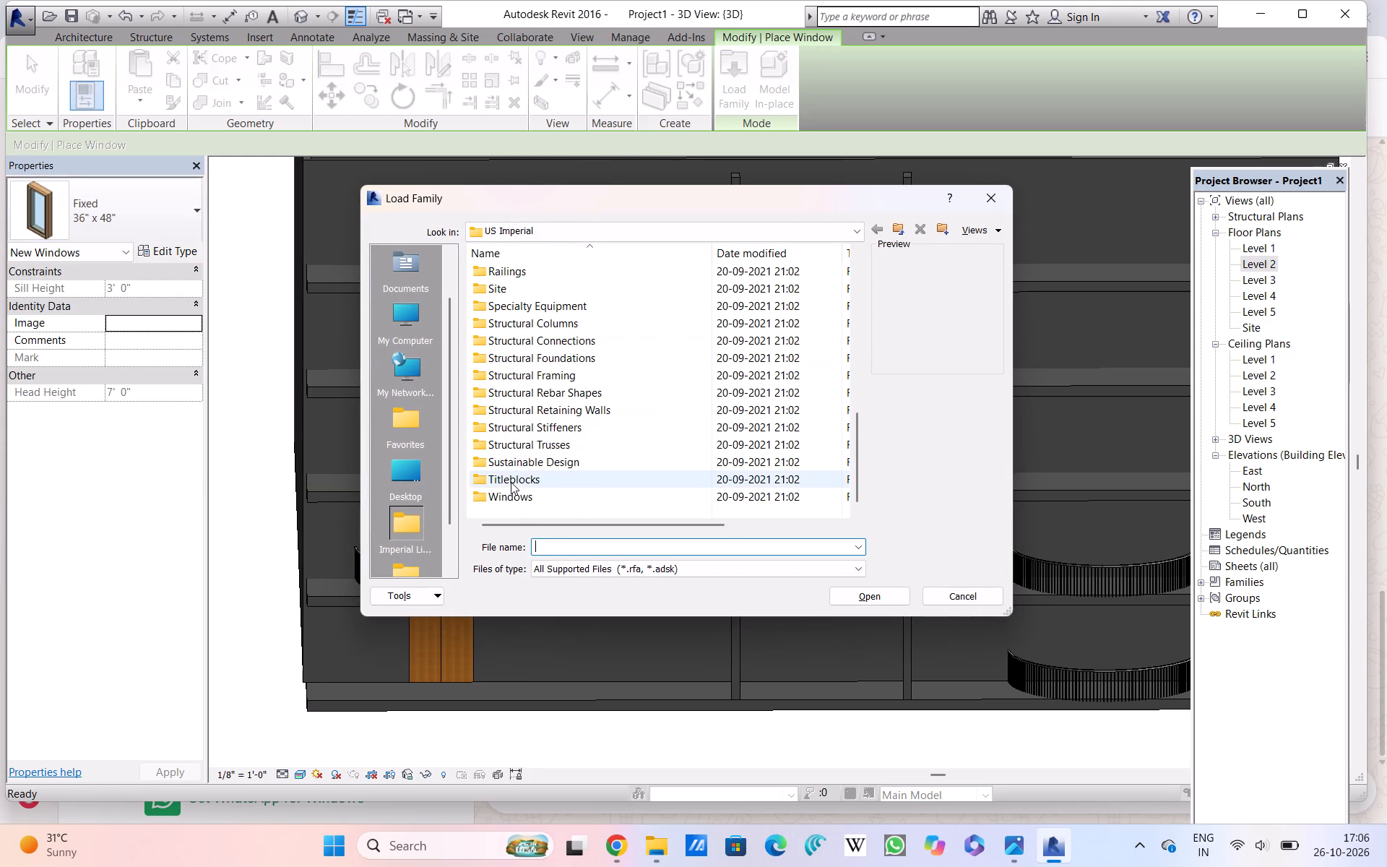
{"action": "double_click", "coordinate": [493, 498]}
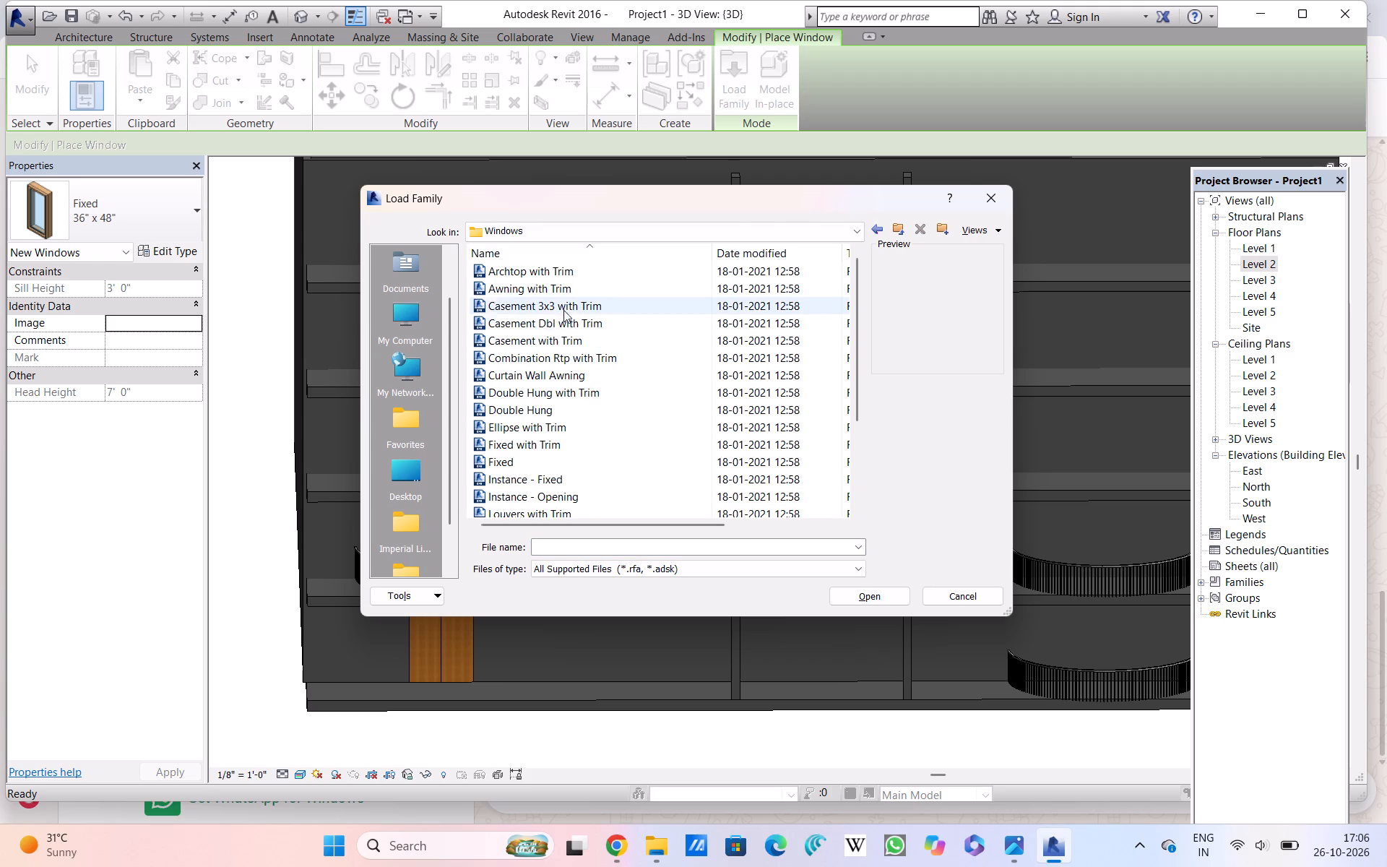
{"action": "double_click", "coordinate": [543, 397]}
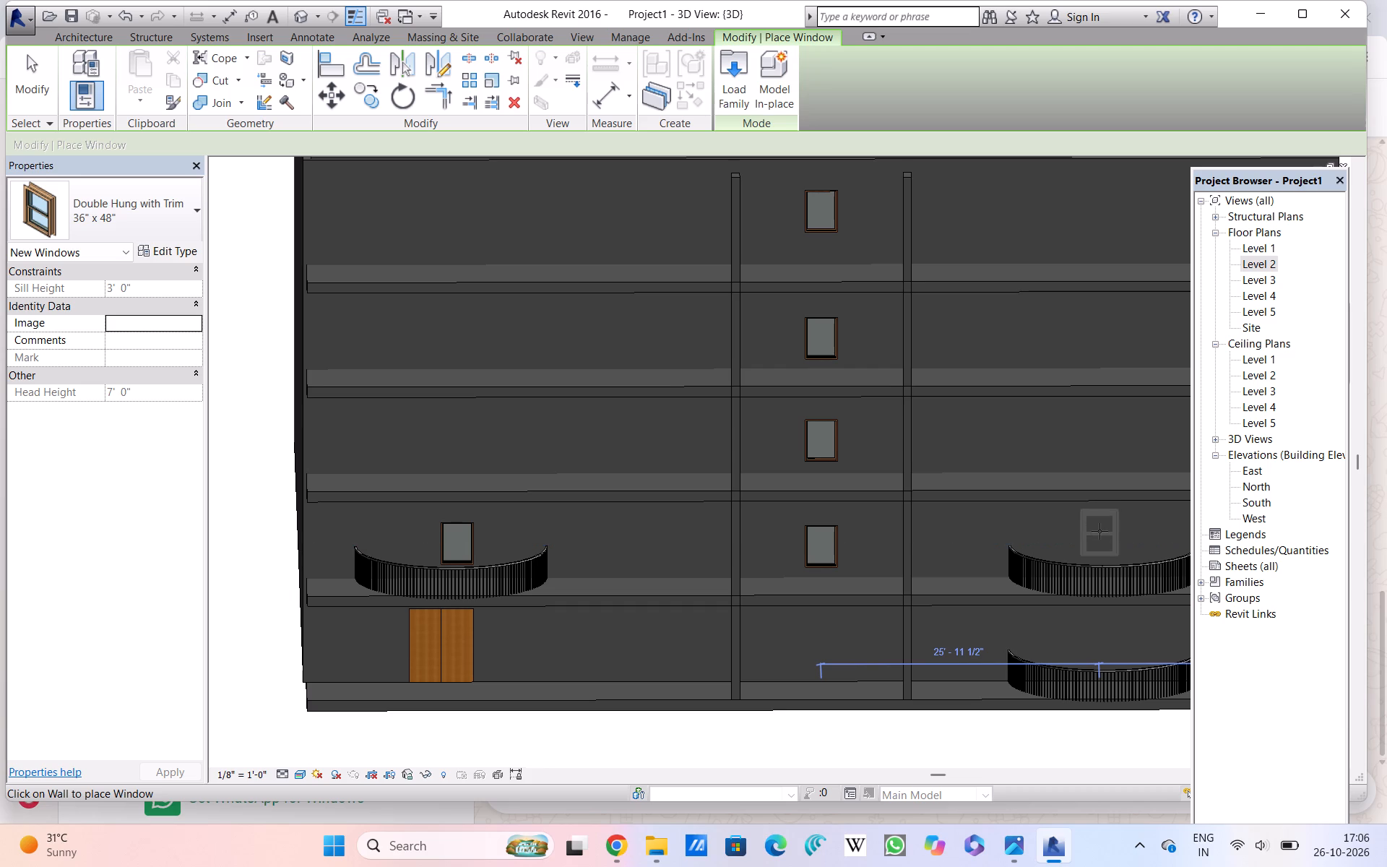
{"action": "left_click", "coordinate": [1099, 531]}
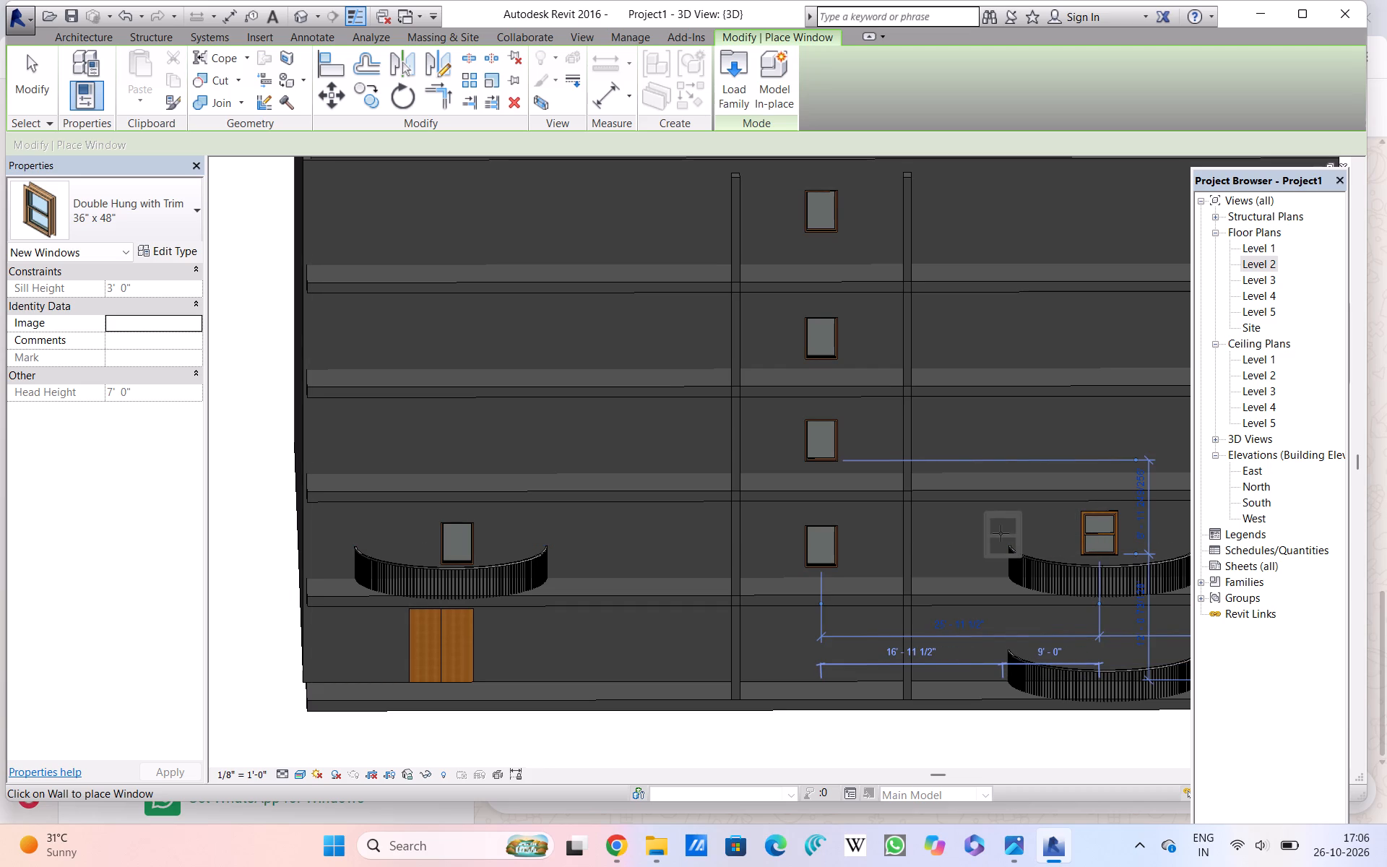
Open the Windows family folder for loading and preview the Window-Square Opening and Slider with Trim families.
{"action": "left_click", "coordinate": [732, 87]}
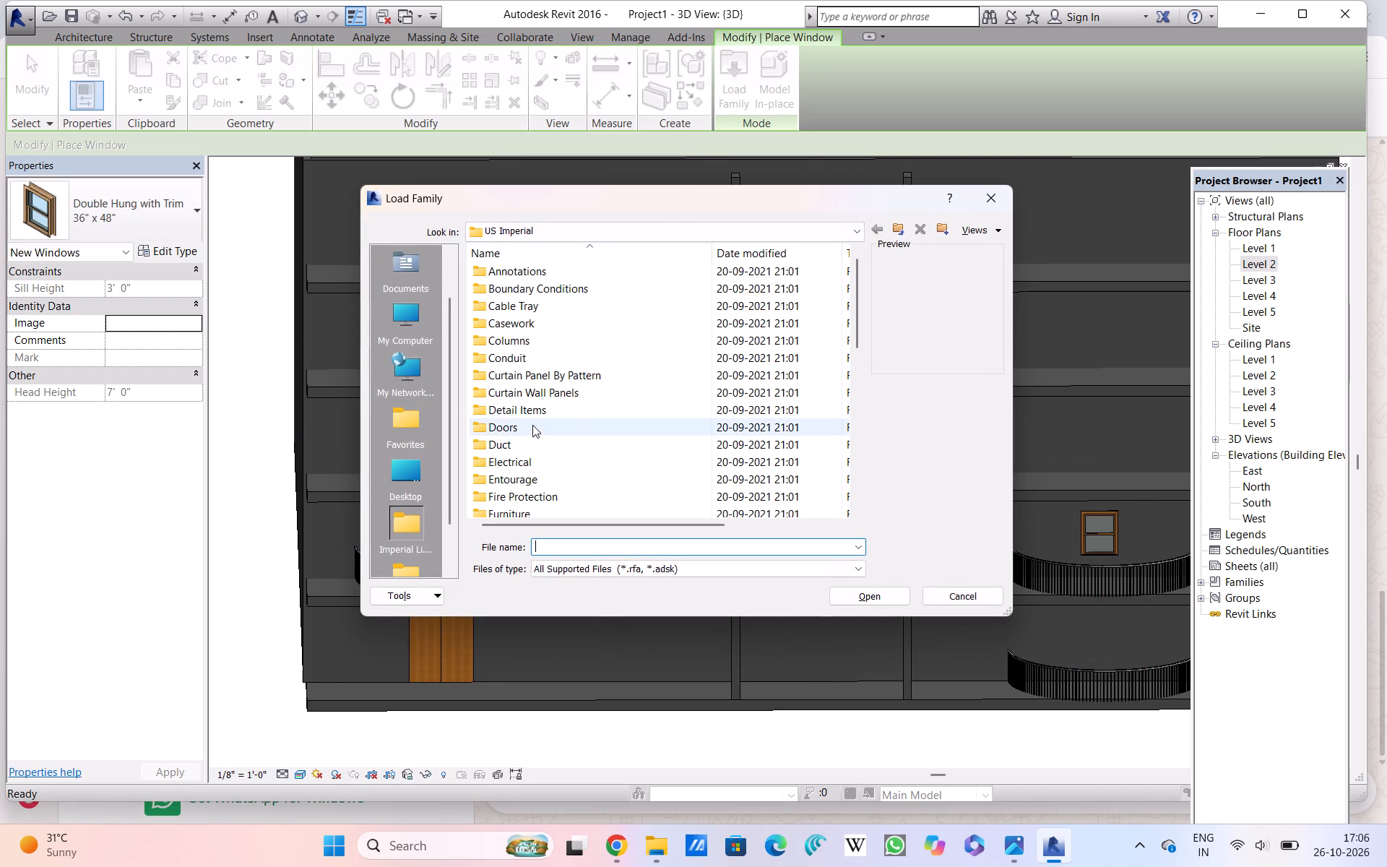
{"action": "scroll", "coordinate": [533, 425], "scroll_direction": "down", "scroll_amount": 4}
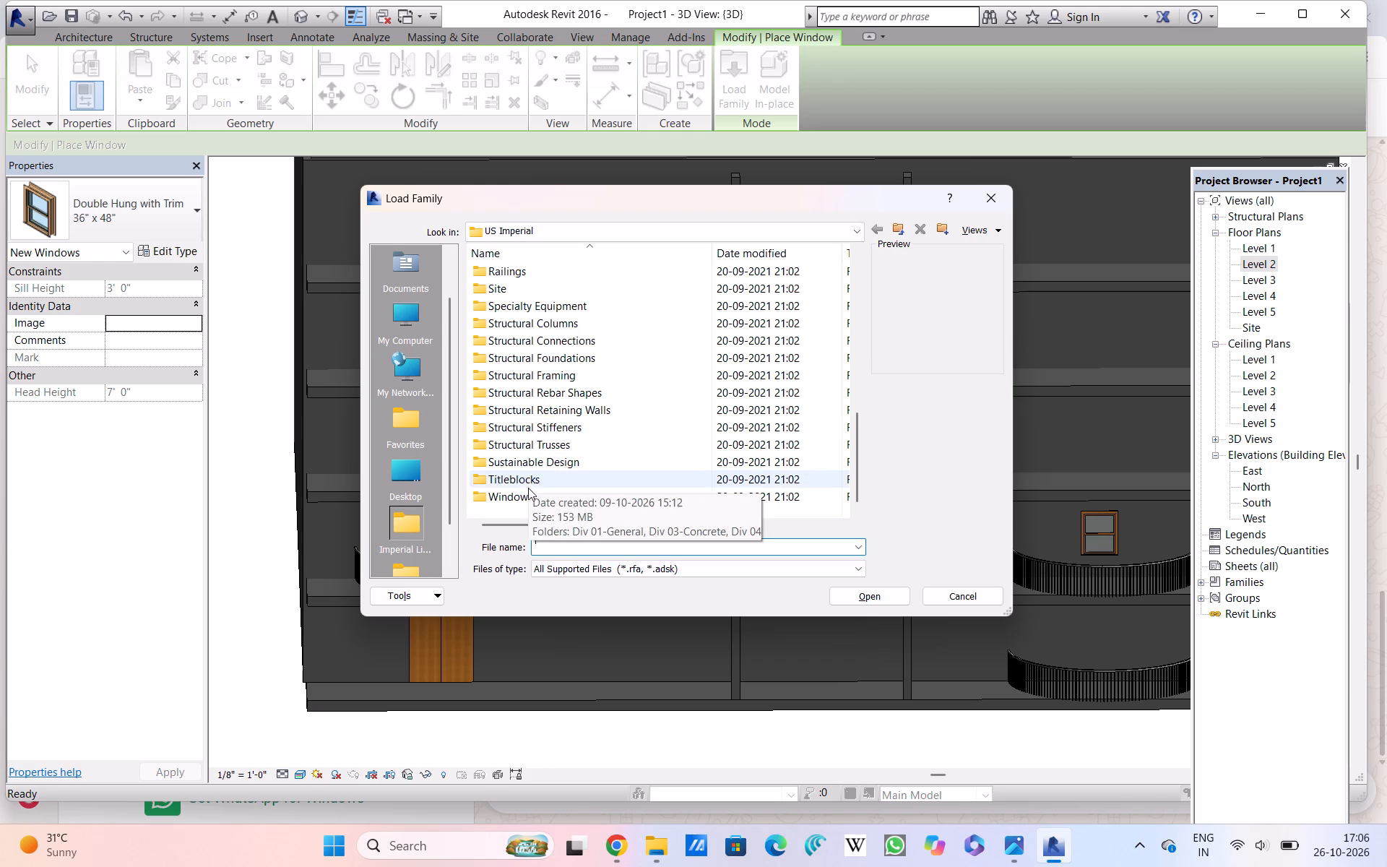
{"action": "left_click", "coordinate": [527, 496]}
{"action": "left_click", "coordinate": [527, 496]}
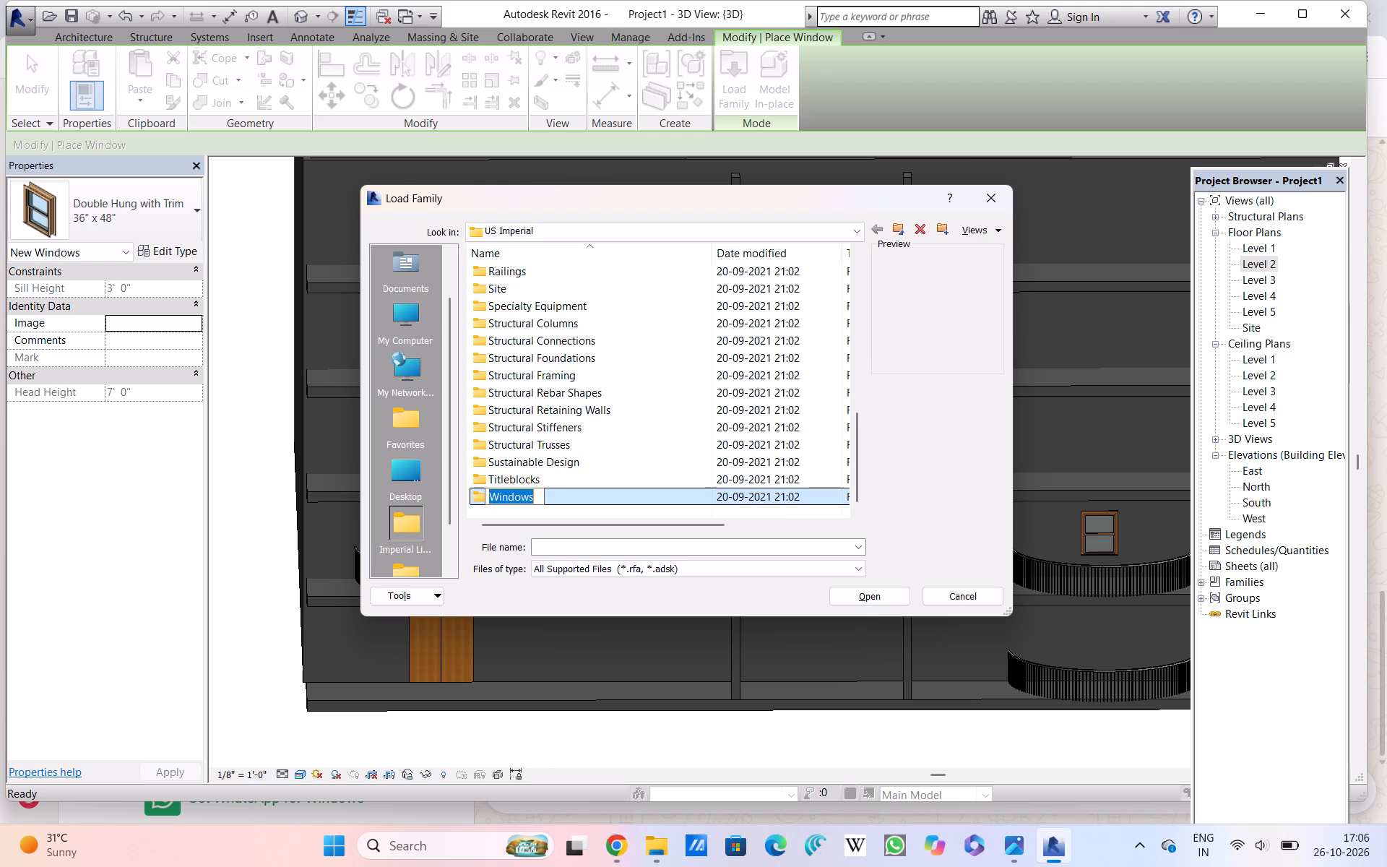
{"action": "left_click", "coordinate": [852, 587]}
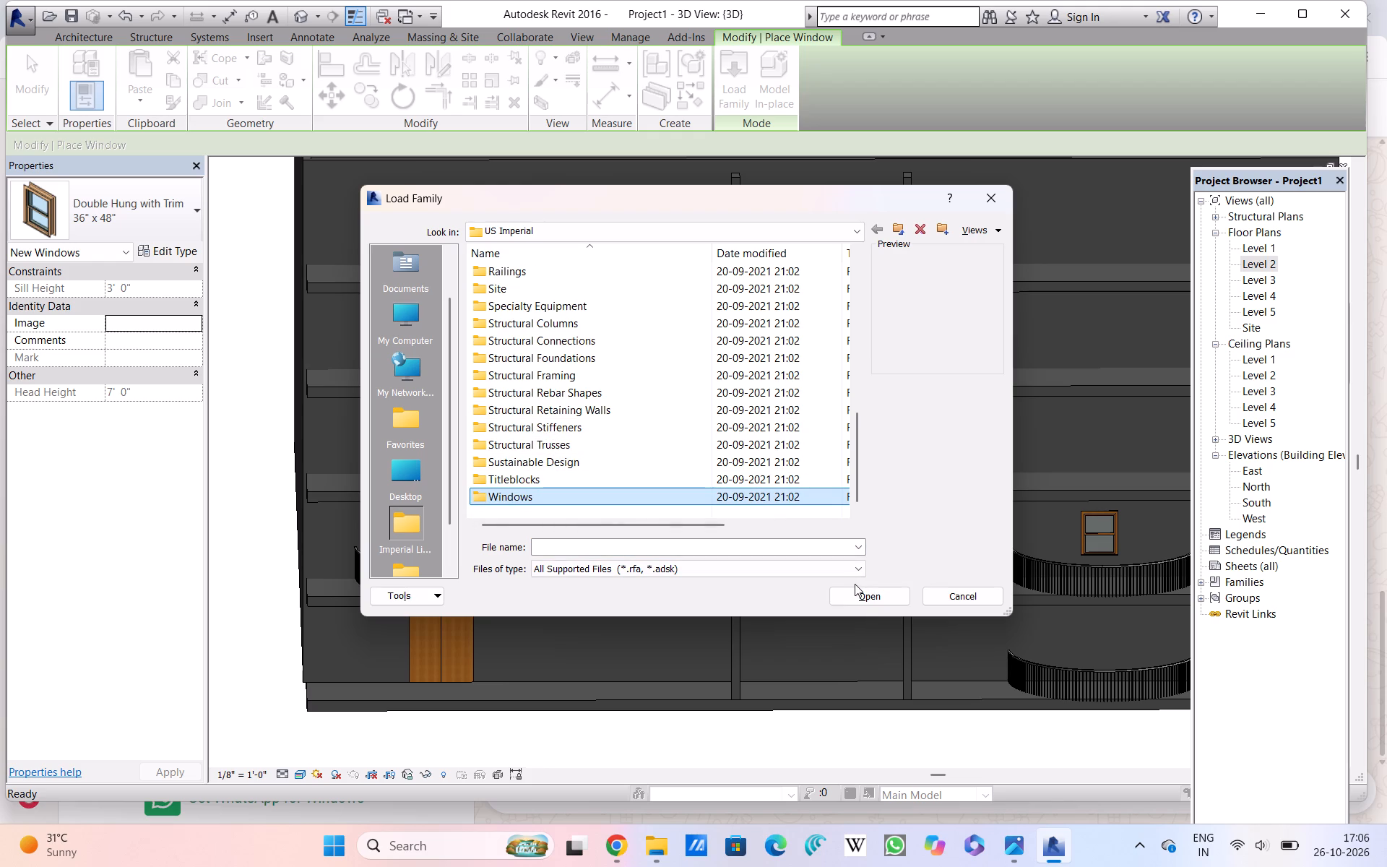
{"action": "left_click", "coordinate": [855, 593]}
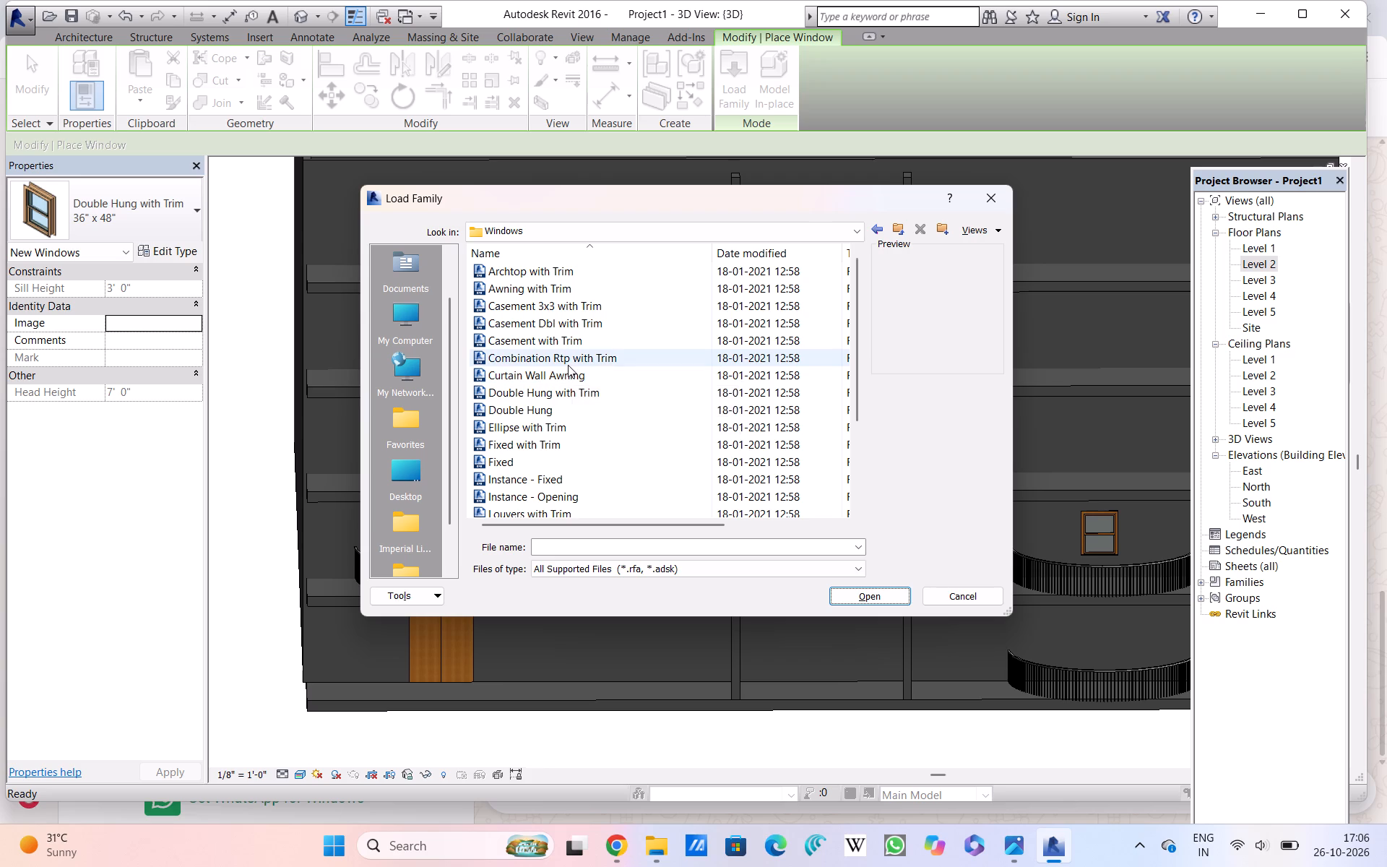
{"action": "scroll", "coordinate": [568, 365], "scroll_direction": "down", "scroll_amount": 1}
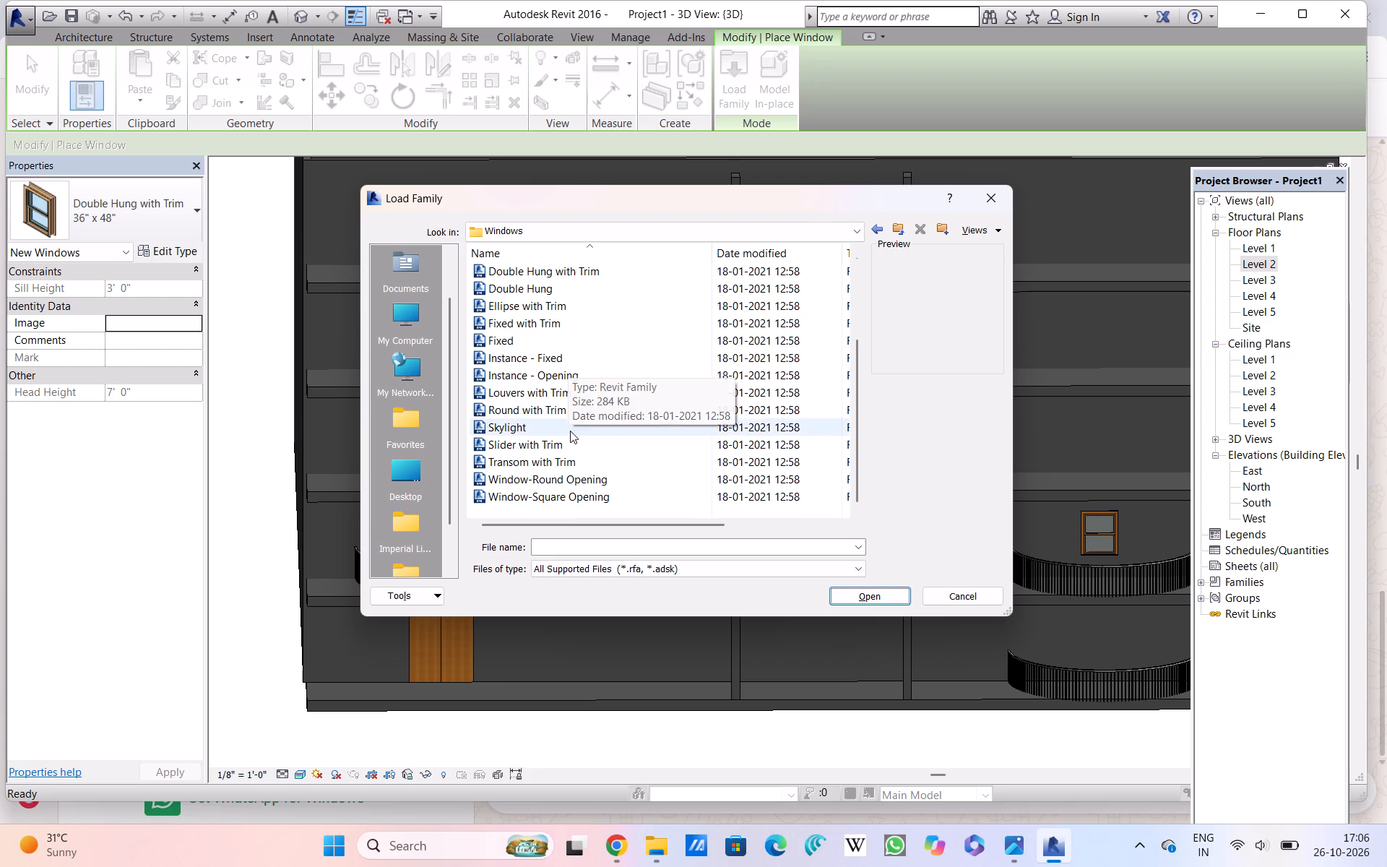
{"action": "left_click", "coordinate": [572, 495]}
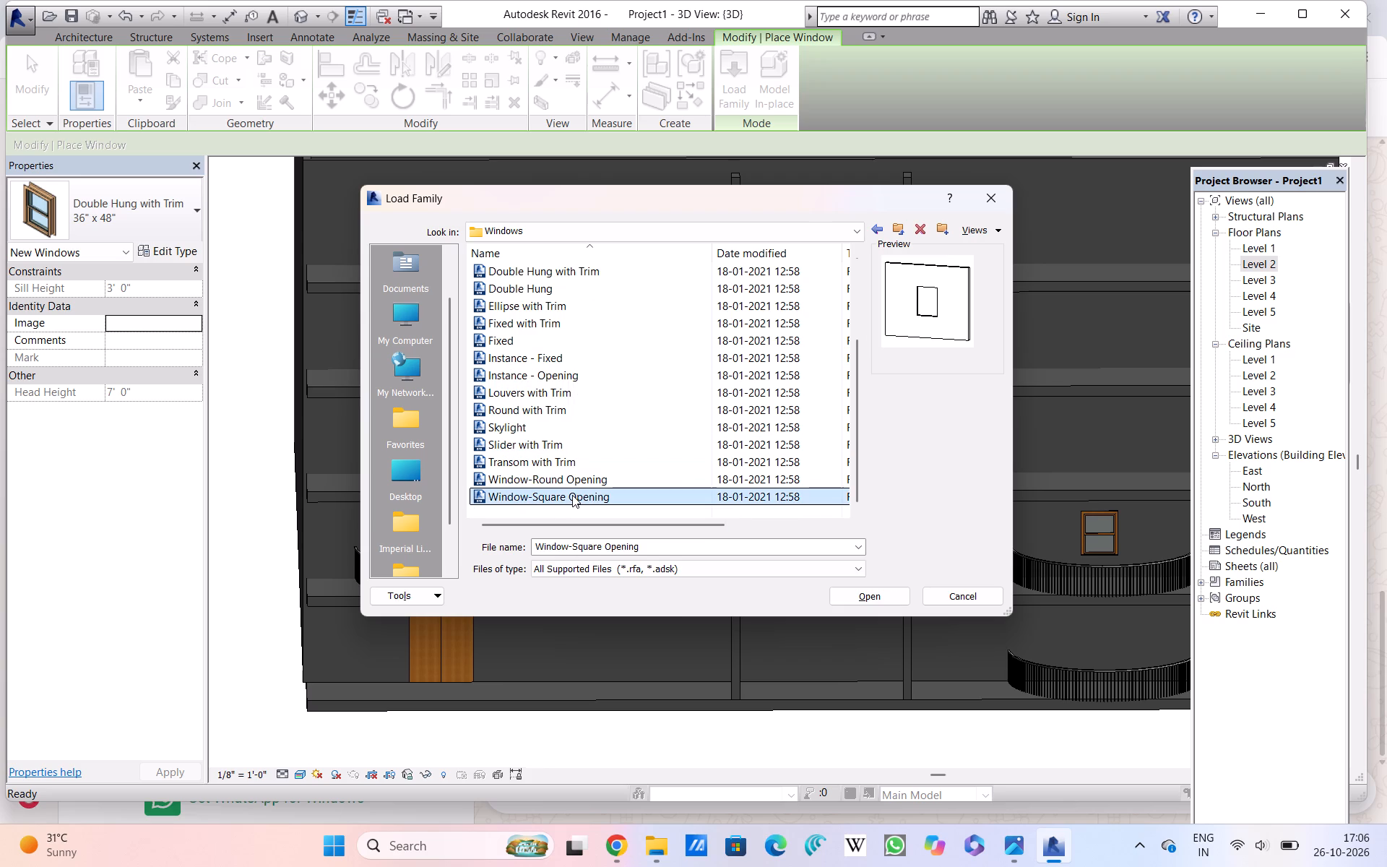
{"action": "left_click", "coordinate": [543, 448]}
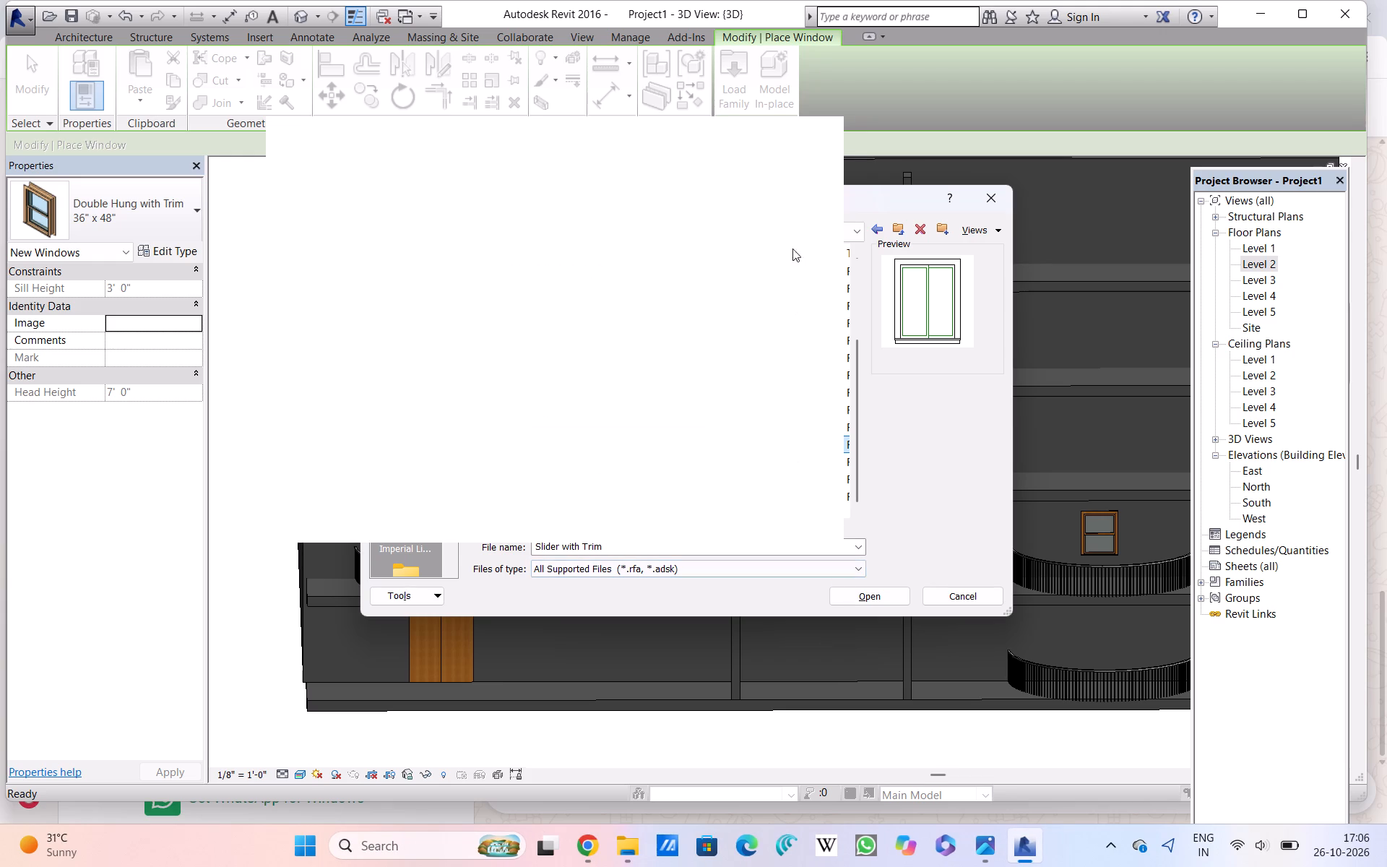
Close the notification card covering the Load Family dialog.
{"action": "left_click", "coordinate": [815, 136]}
{"action": "left_click_drag", "start_coordinate": [817, 137], "coordinate": [802, 141]}
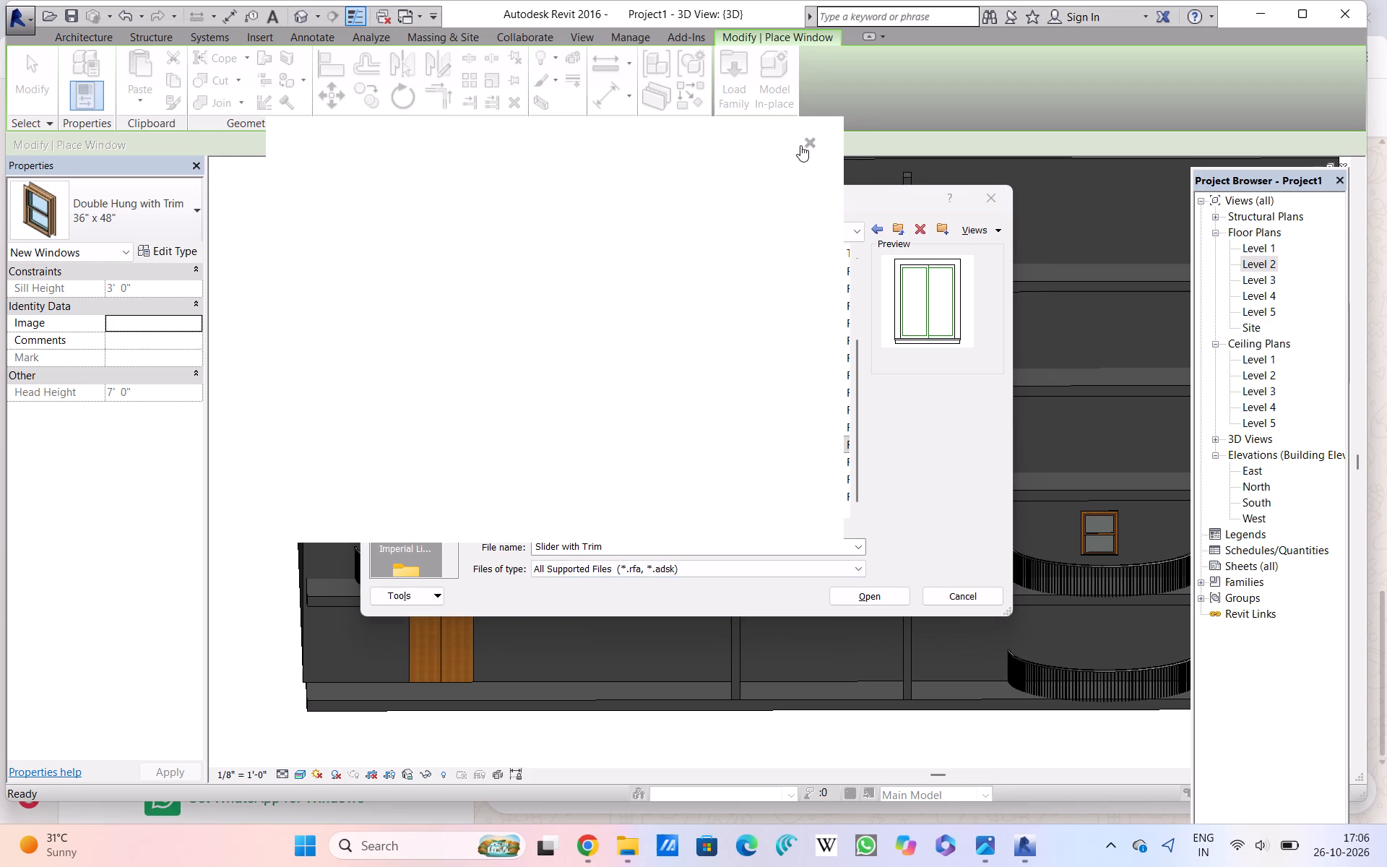
Preview the remaining window families in the folder, from Skylight through the double hung, curtain wall, combination and casement types.
{"action": "left_click", "coordinate": [551, 426]}
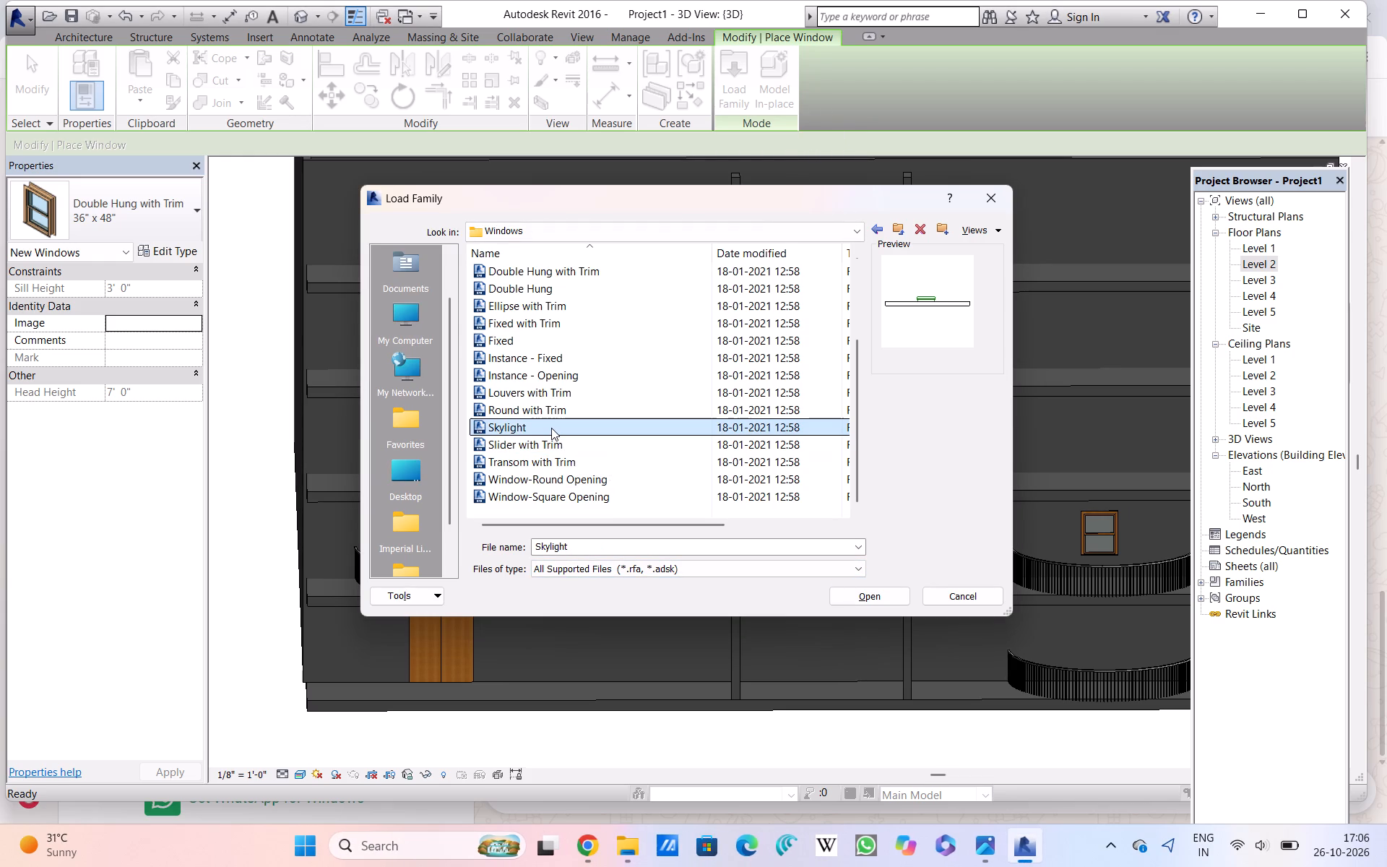
{"action": "left_click", "coordinate": [553, 413]}
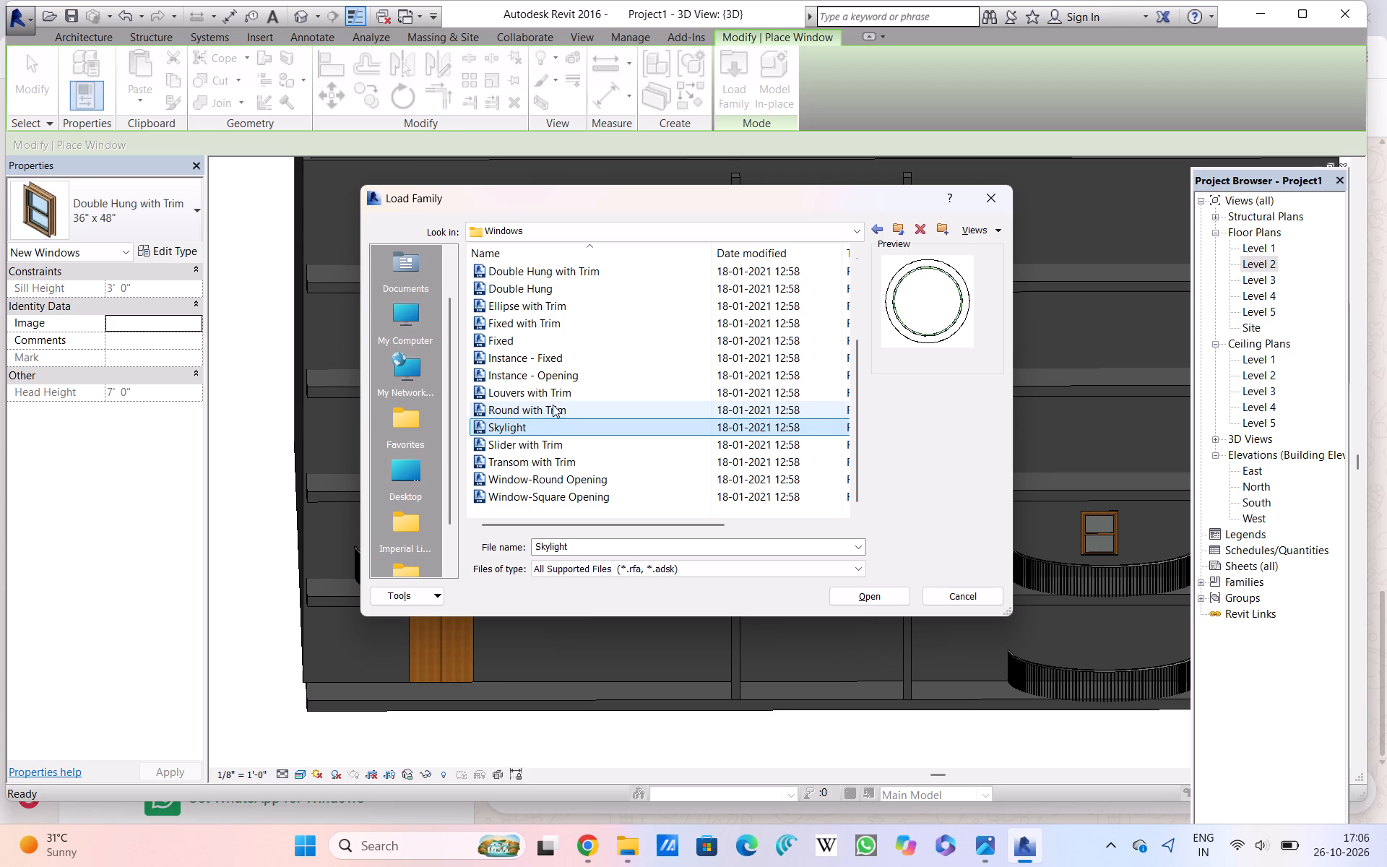
{"action": "left_click", "coordinate": [553, 393]}
{"action": "left_click", "coordinate": [553, 378]}
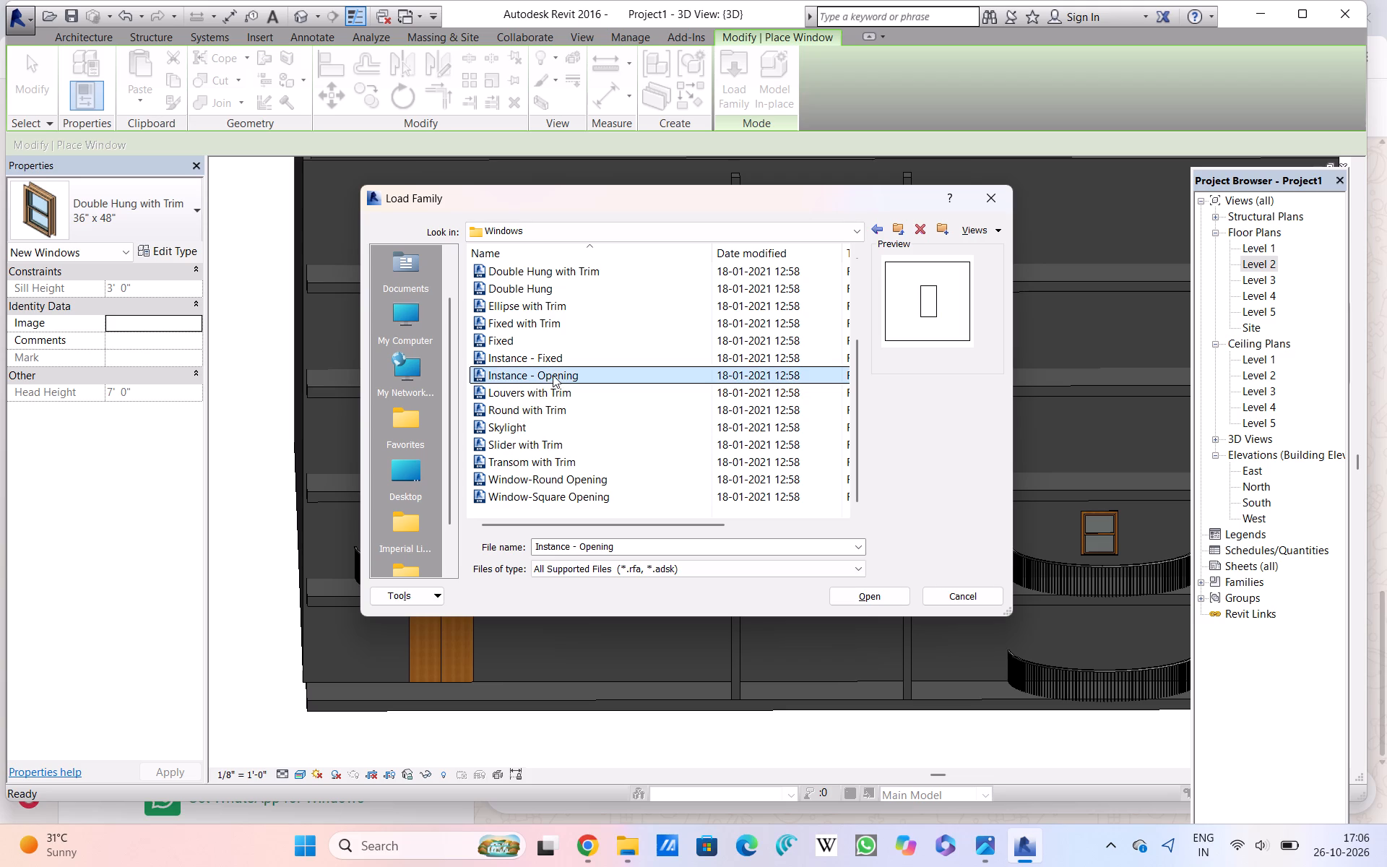
{"action": "left_click", "coordinate": [553, 361]}
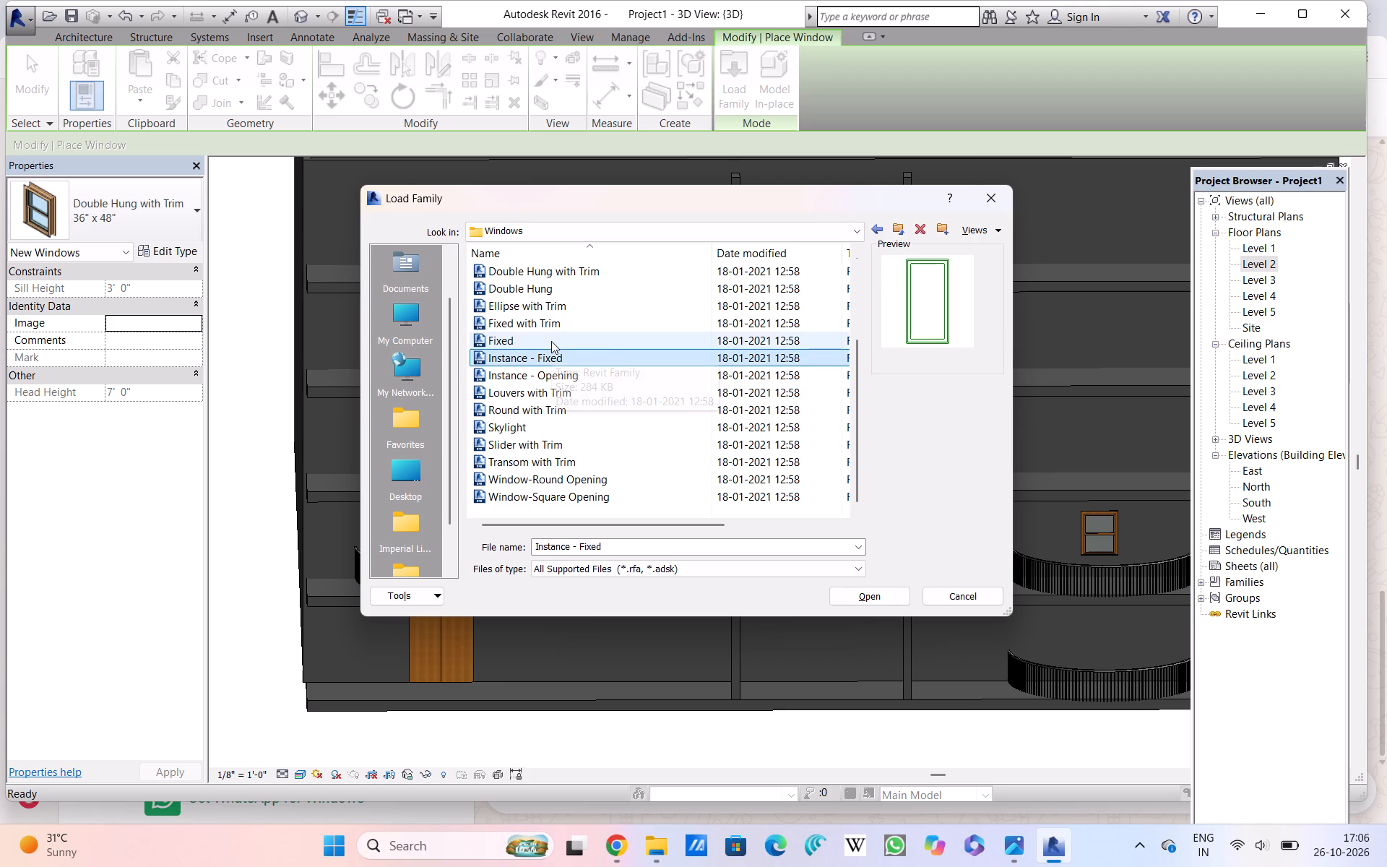
{"action": "left_click", "coordinate": [551, 341]}
{"action": "left_click", "coordinate": [551, 329]}
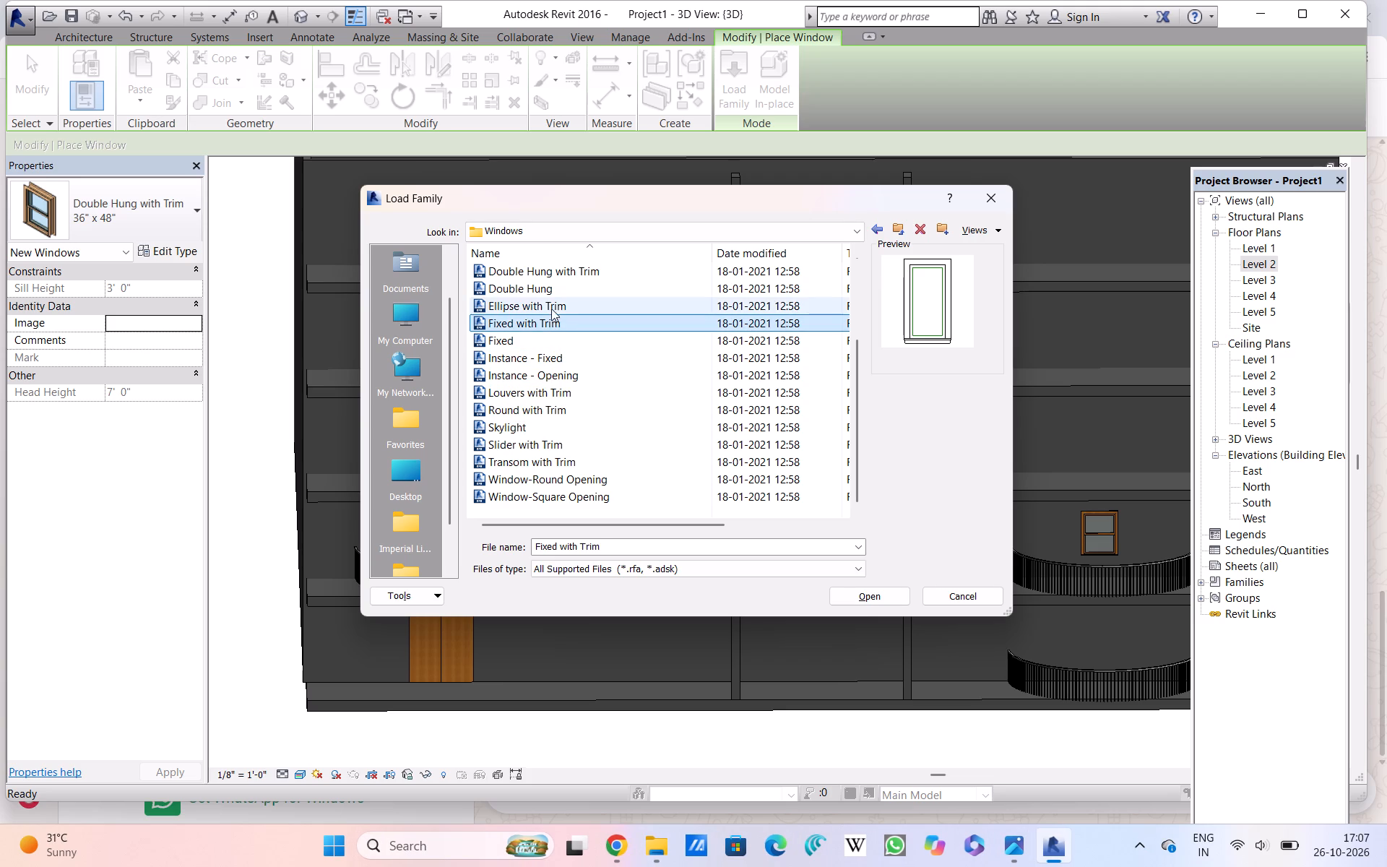
{"action": "left_click", "coordinate": [551, 306]}
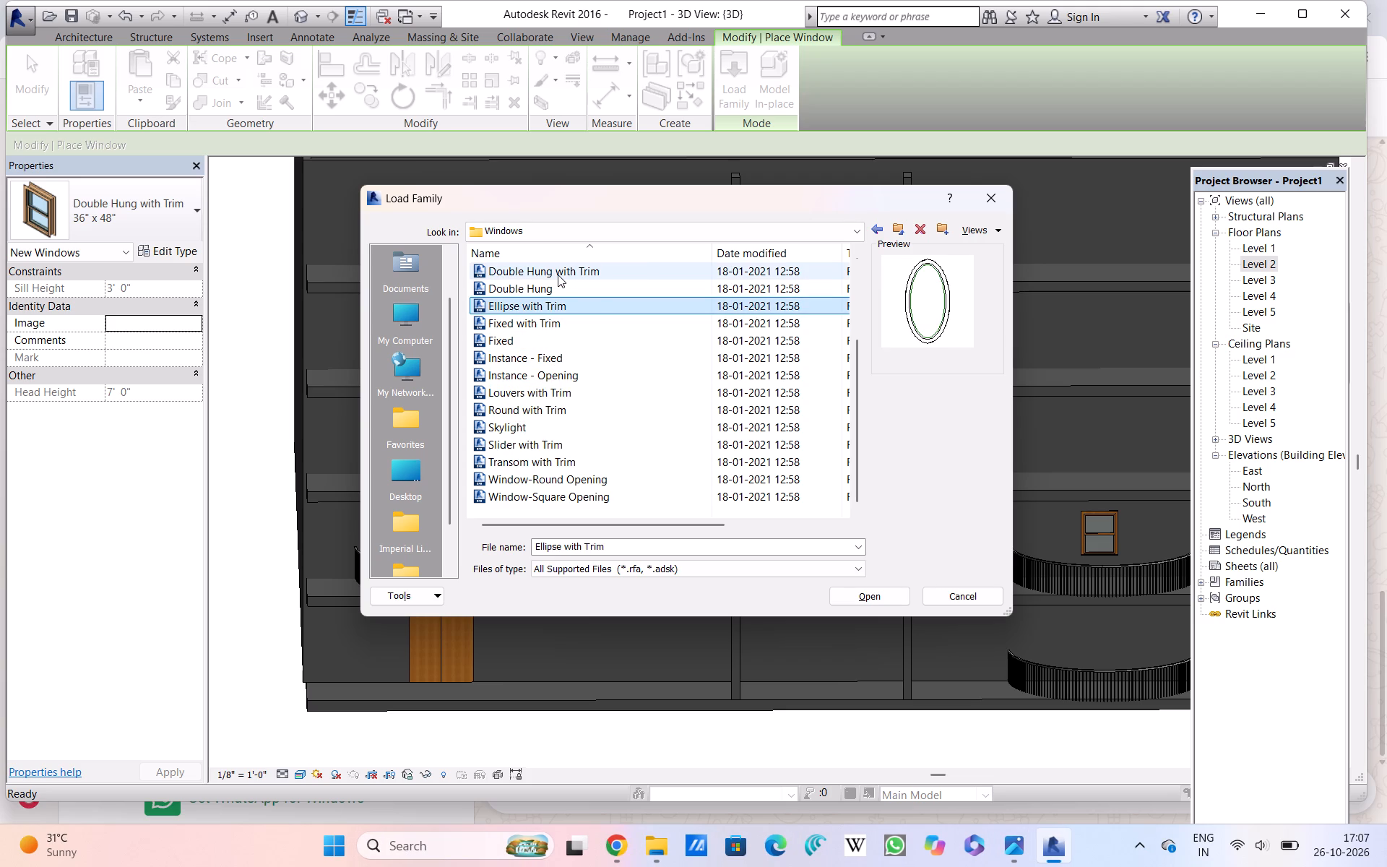
{"action": "left_click", "coordinate": [559, 285]}
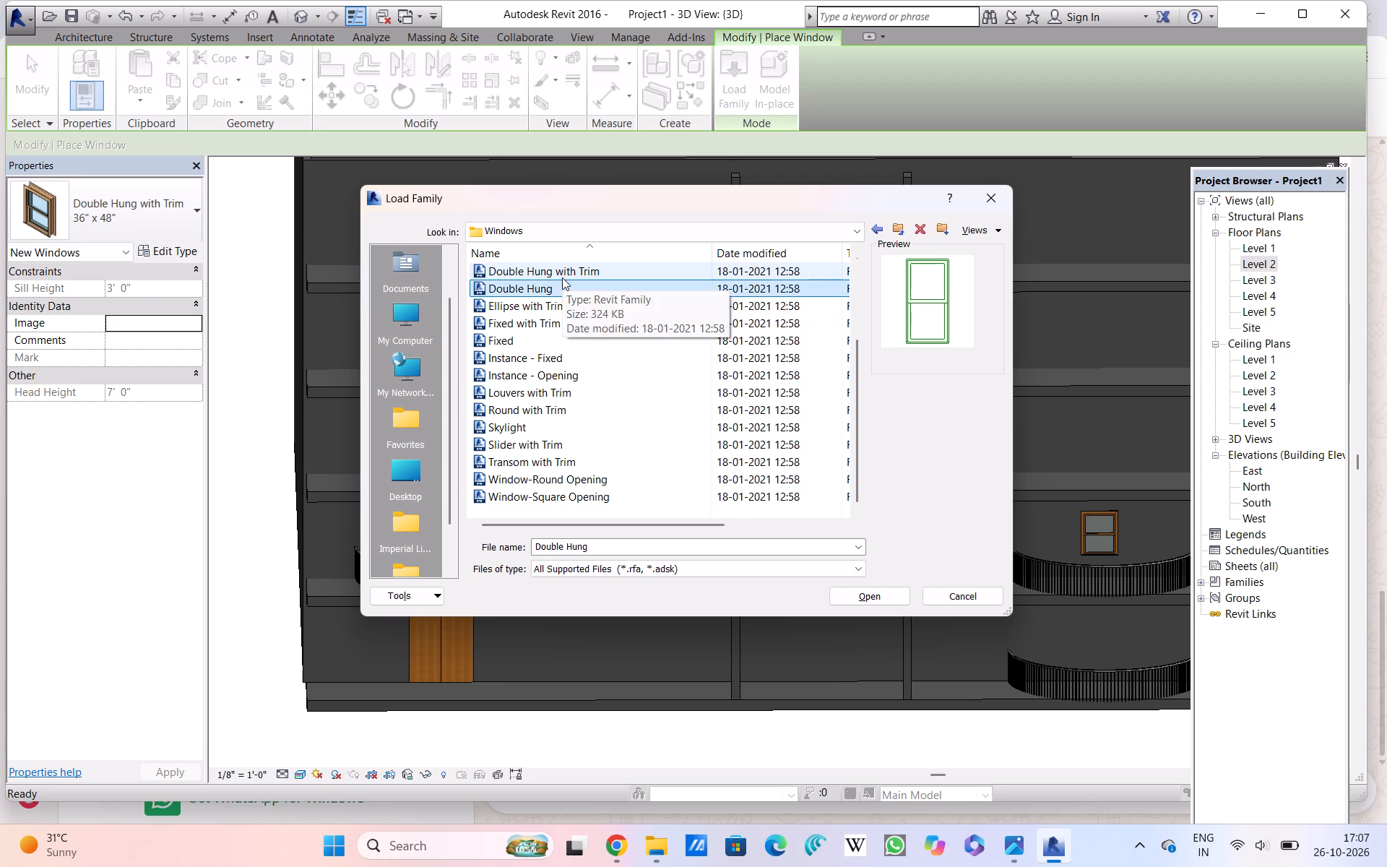
{"action": "scroll", "coordinate": [562, 277], "scroll_direction": "down", "scroll_amount": 1}
{"action": "left_click", "coordinate": [562, 273]}
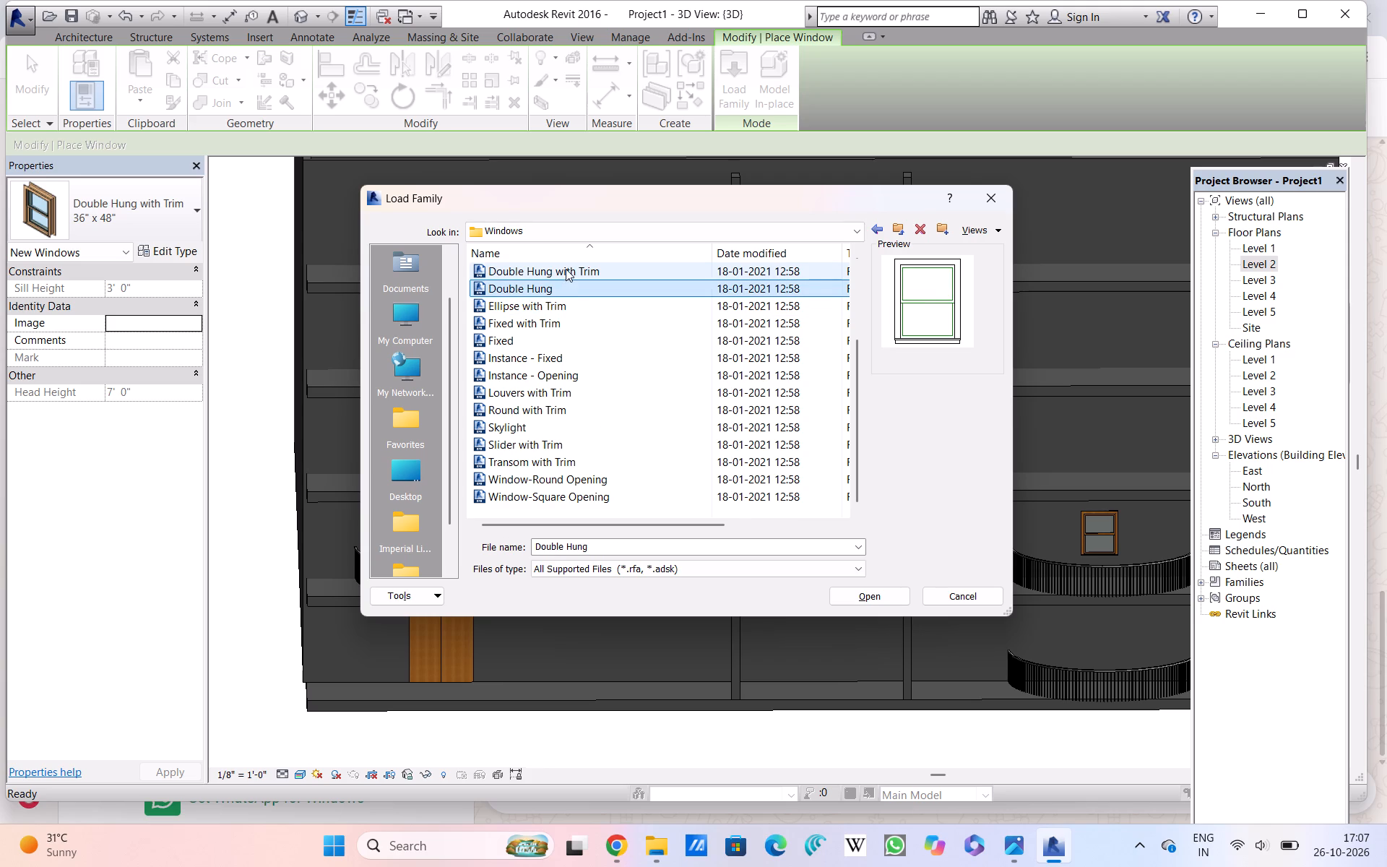
{"action": "scroll", "coordinate": [590, 334], "scroll_direction": "down", "scroll_amount": 1}
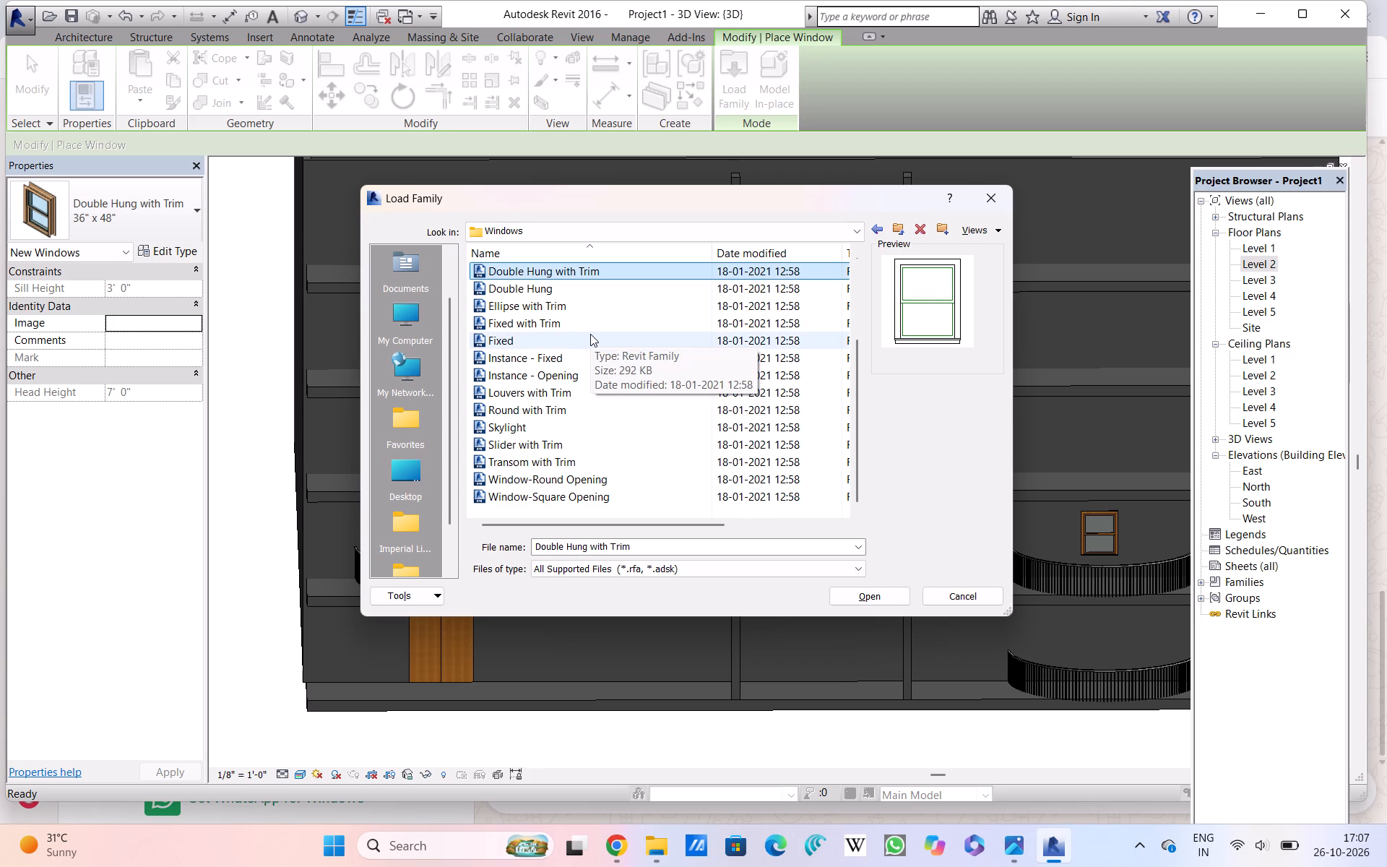
{"action": "scroll", "coordinate": [590, 334], "scroll_direction": "up", "scroll_amount": 1}
{"action": "left_click", "coordinate": [593, 378]}
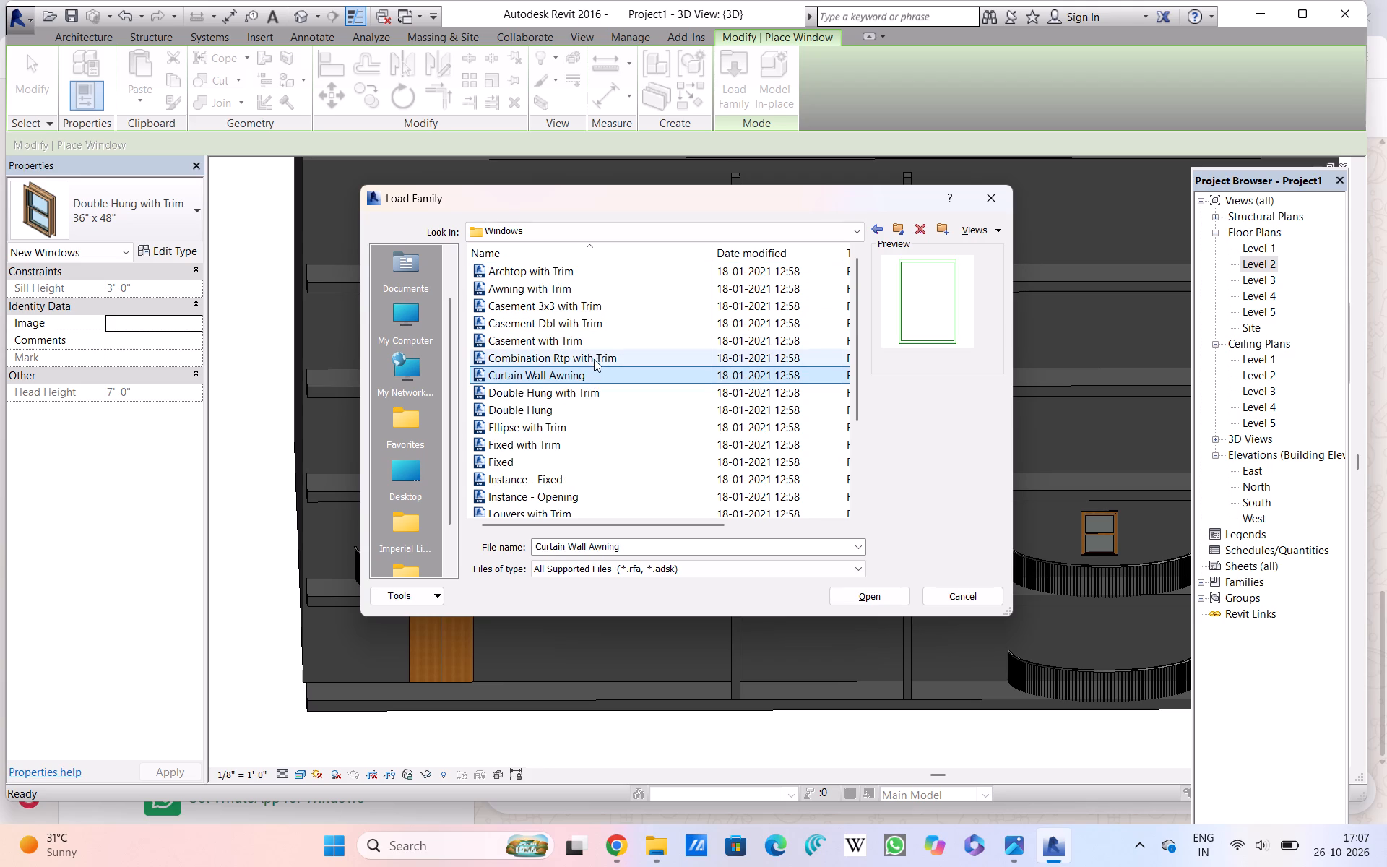
{"action": "left_click", "coordinate": [594, 359]}
{"action": "left_click", "coordinate": [585, 335]}
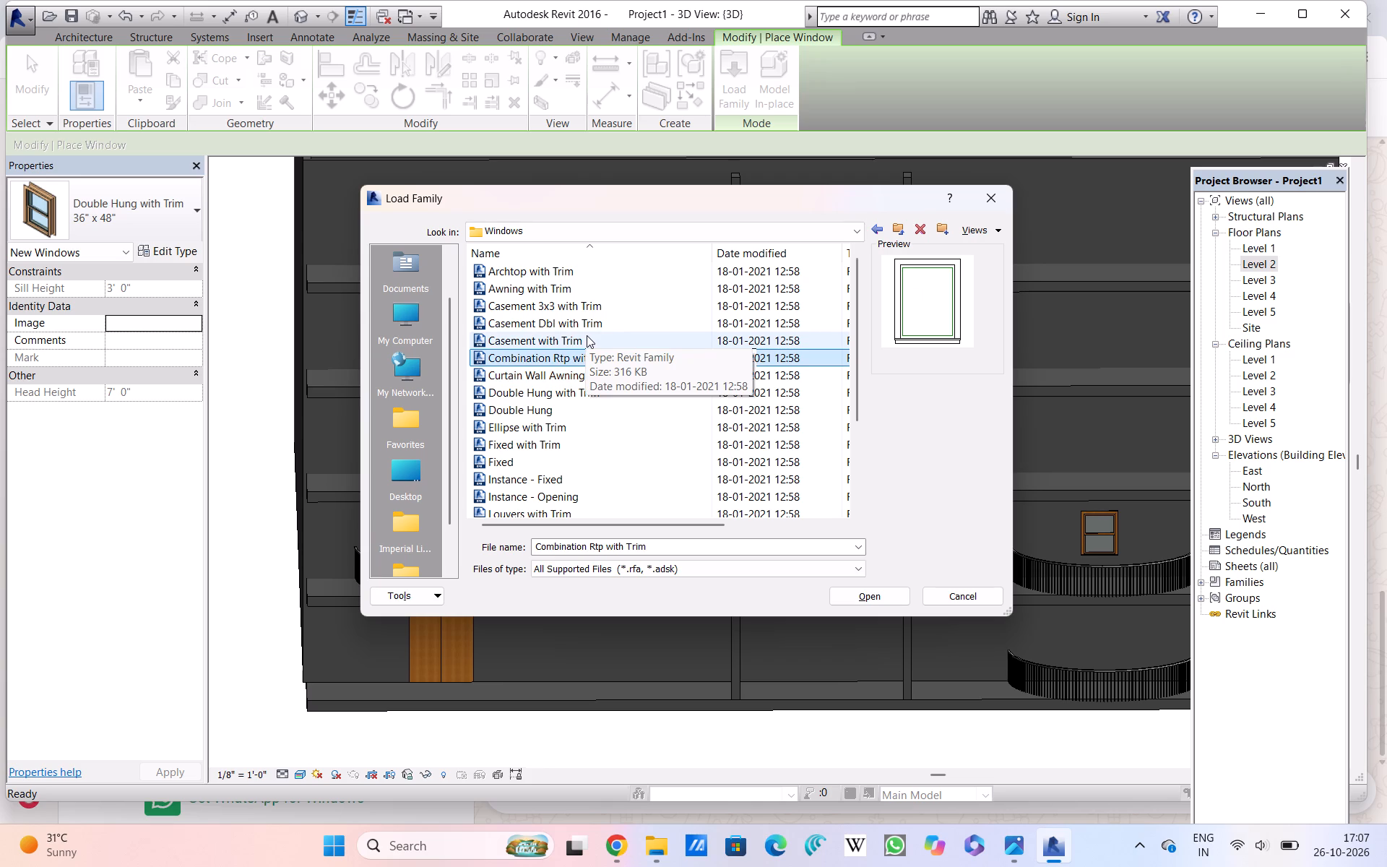
Load the Casement Dbl with Trim window family into the project.
{"action": "left_click", "coordinate": [579, 328]}
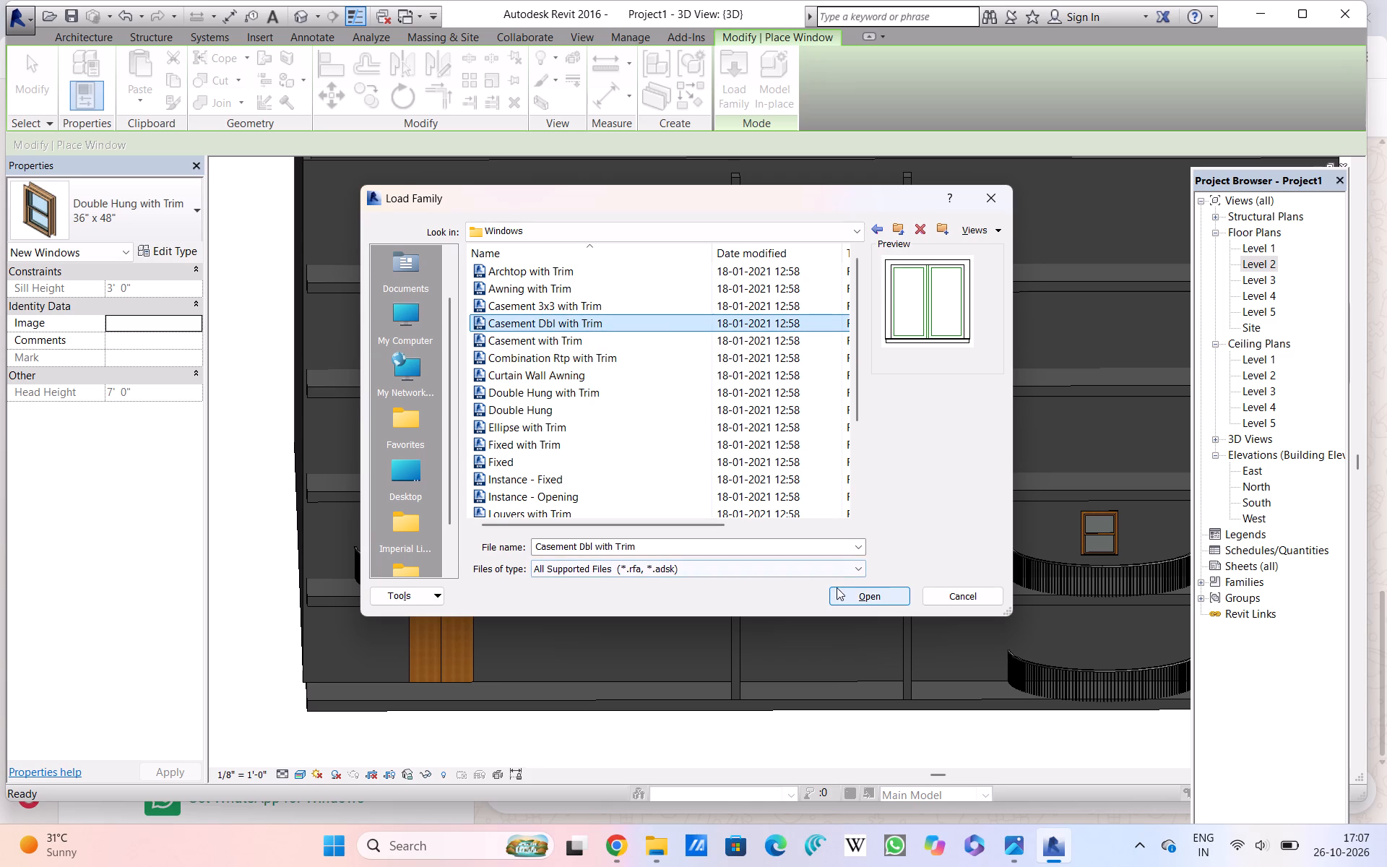
{"action": "left_click", "coordinate": [859, 595]}
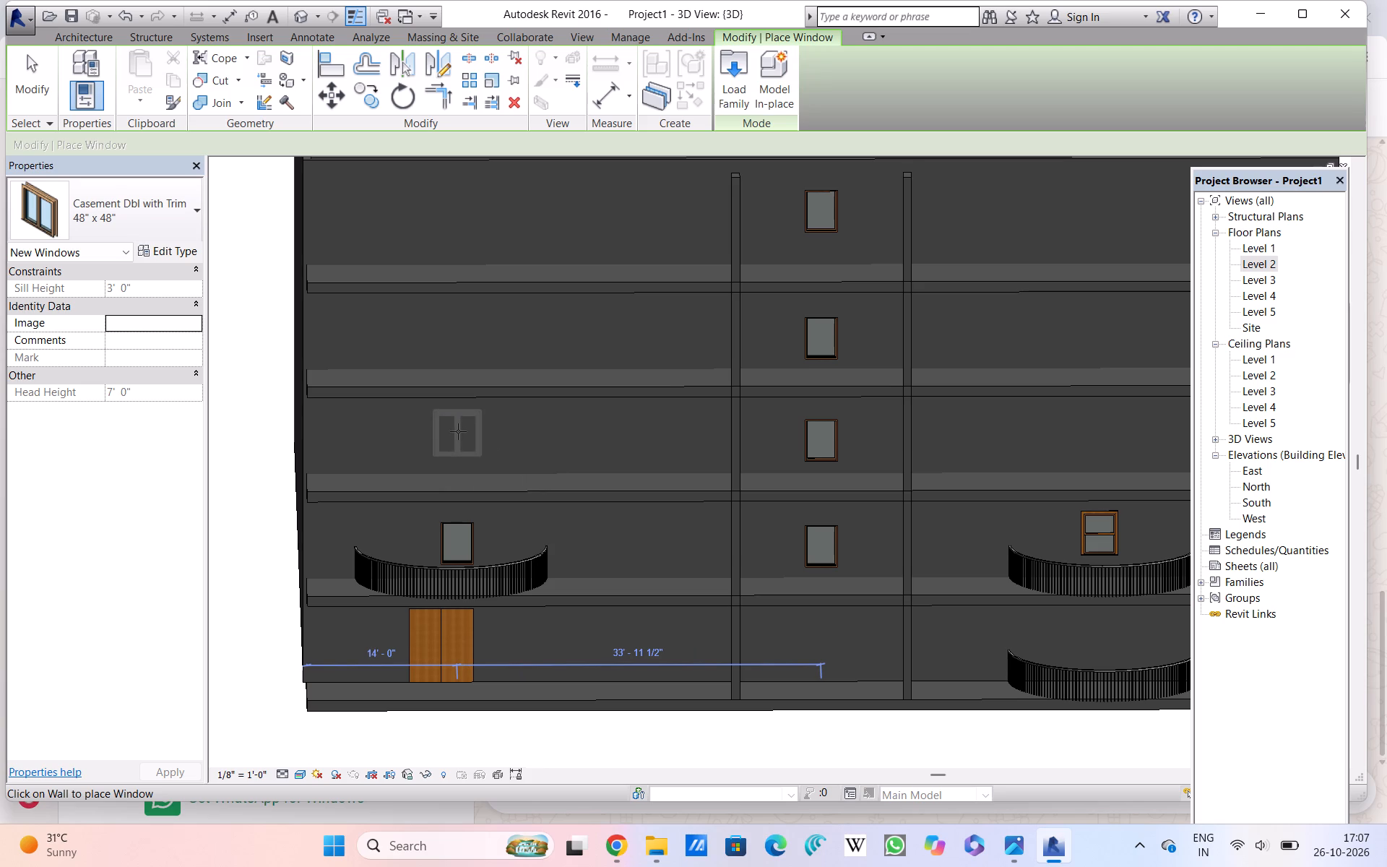
Place Casement Dbl with Trim 48" x 48" windows on Levels 3, 4 and 5, stacked above the fixed window over the double door.
{"action": "left_click", "coordinate": [458, 431]}
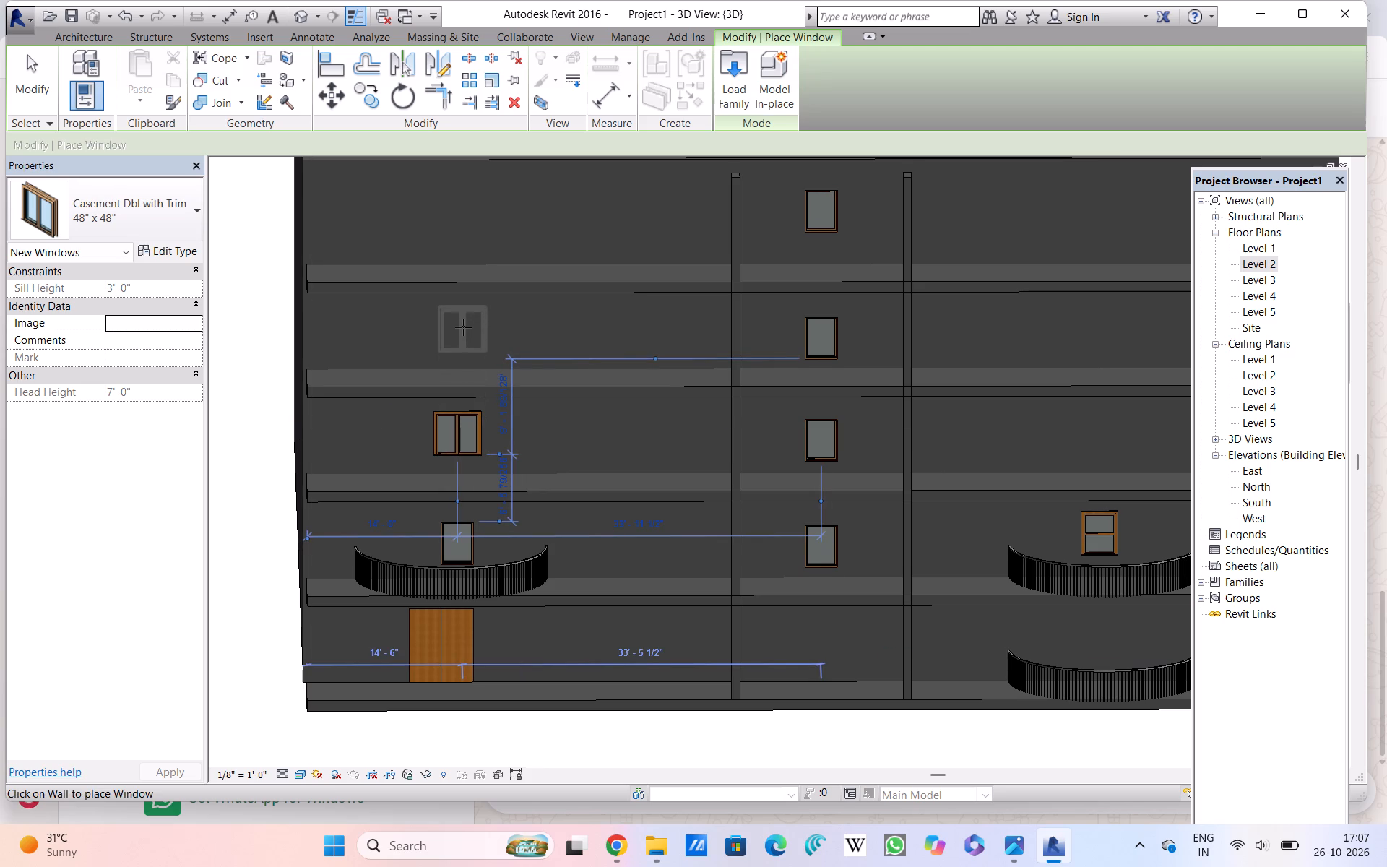
{"action": "left_click", "coordinate": [463, 327]}
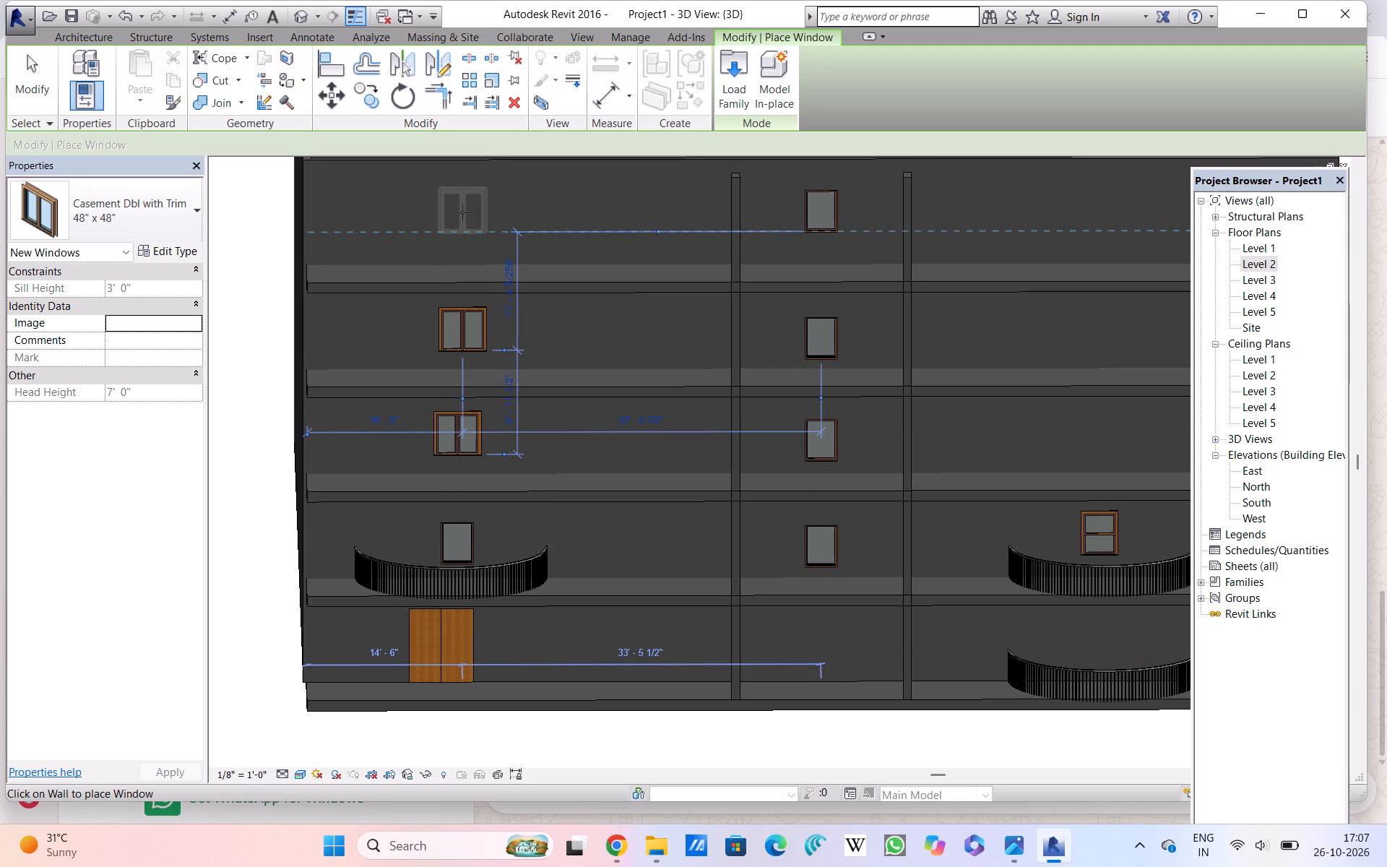
{"action": "left_click", "coordinate": [462, 212]}
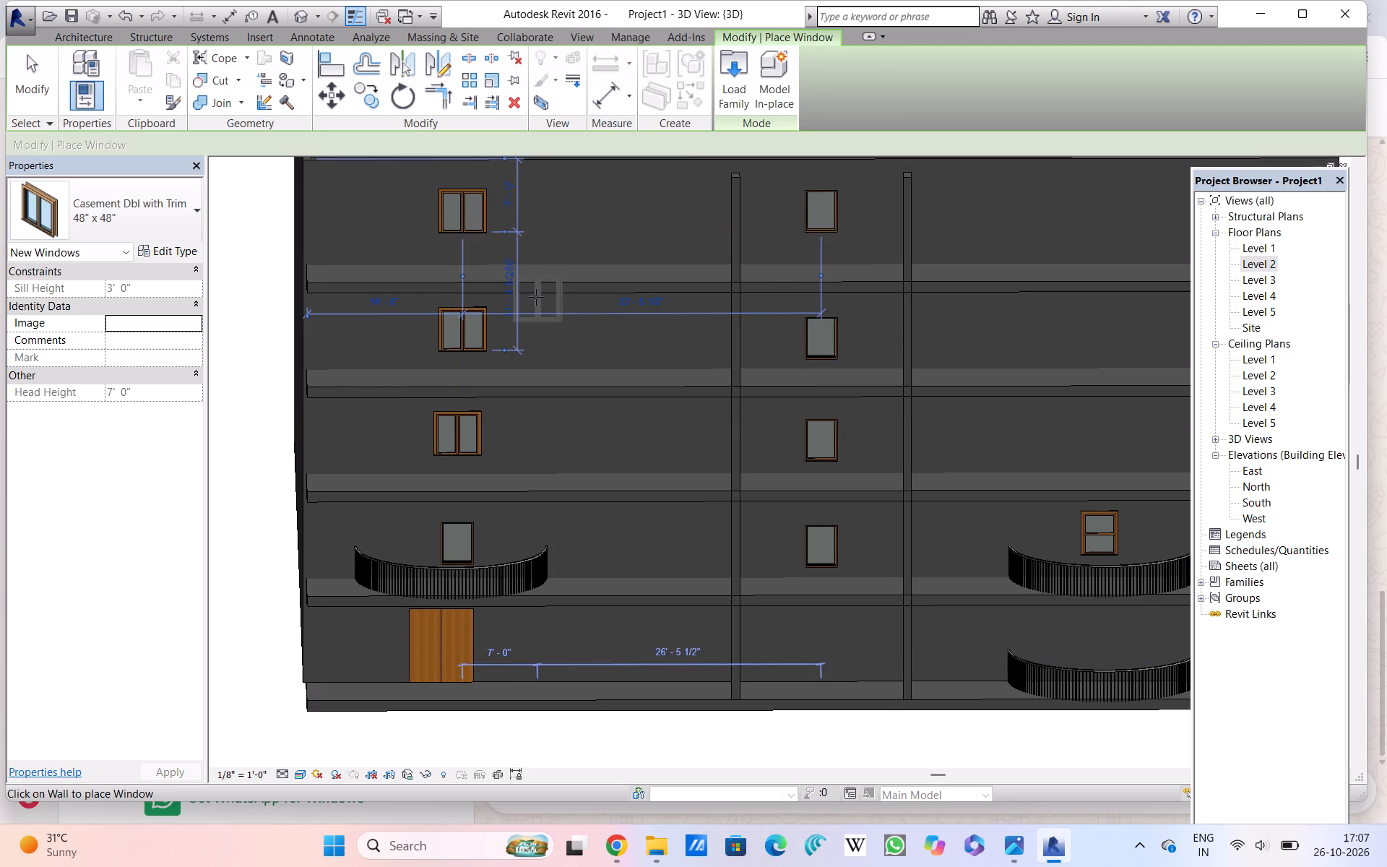
Place Casement Dbl with Trim 48" x 48" windows on Levels 3, 4 and 5, stacked above the double-hung window over the curved balcony.
{"action": "scroll", "coordinate": [536, 297], "scroll_direction": "down", "scroll_amount": 3}
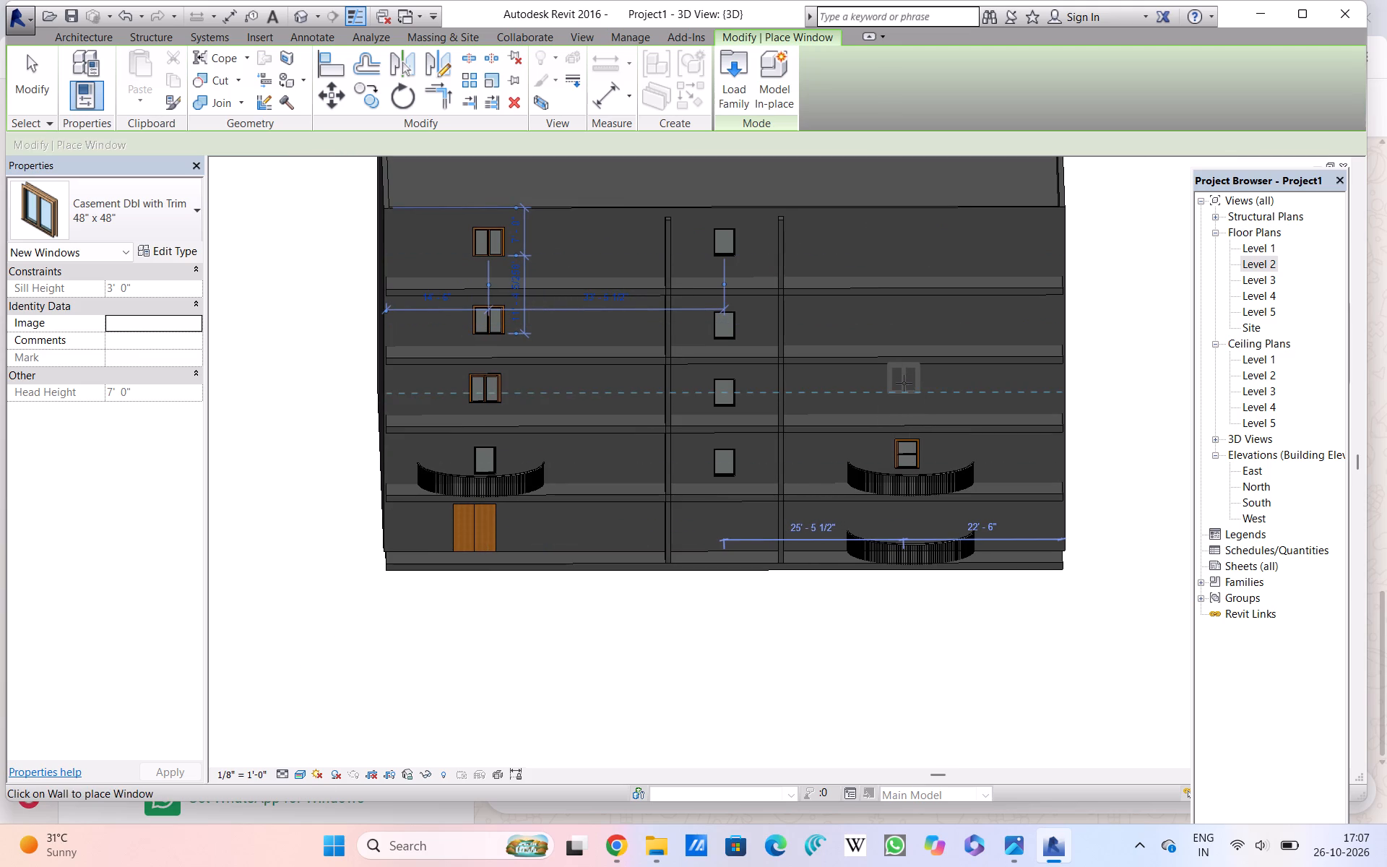
{"action": "left_click", "coordinate": [904, 387]}
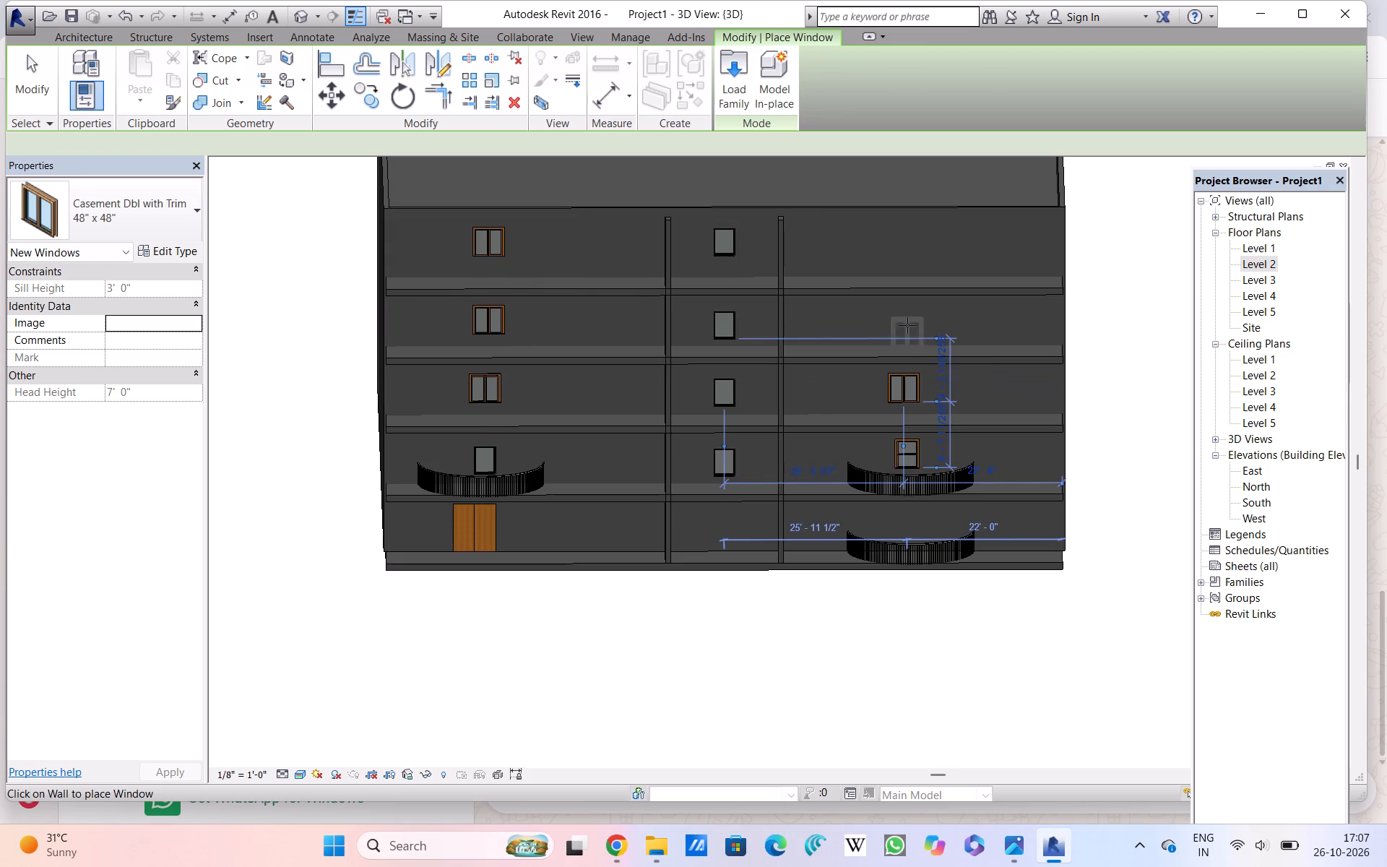
{"action": "left_click", "coordinate": [908, 318]}
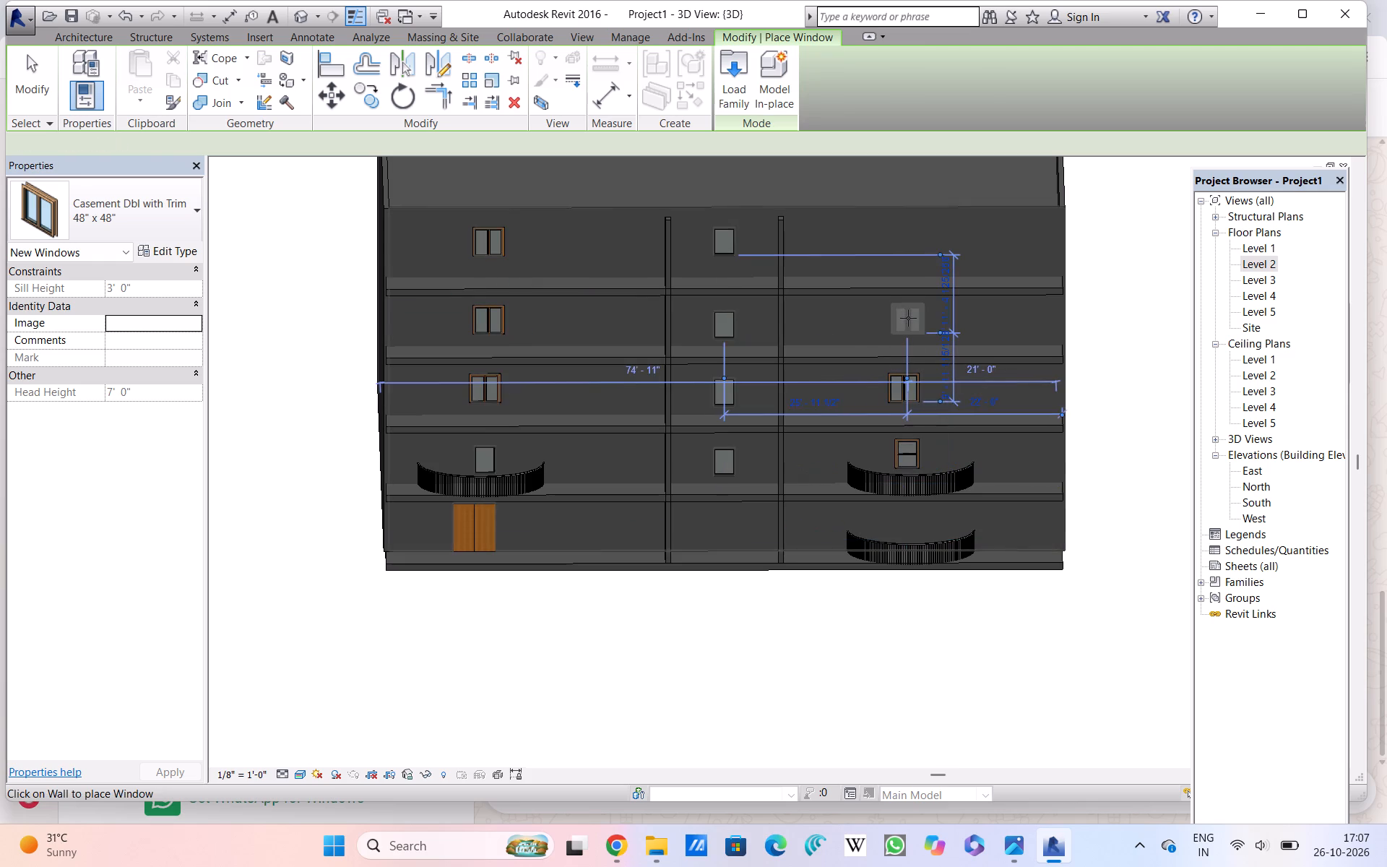
{"action": "left_click", "coordinate": [908, 245]}
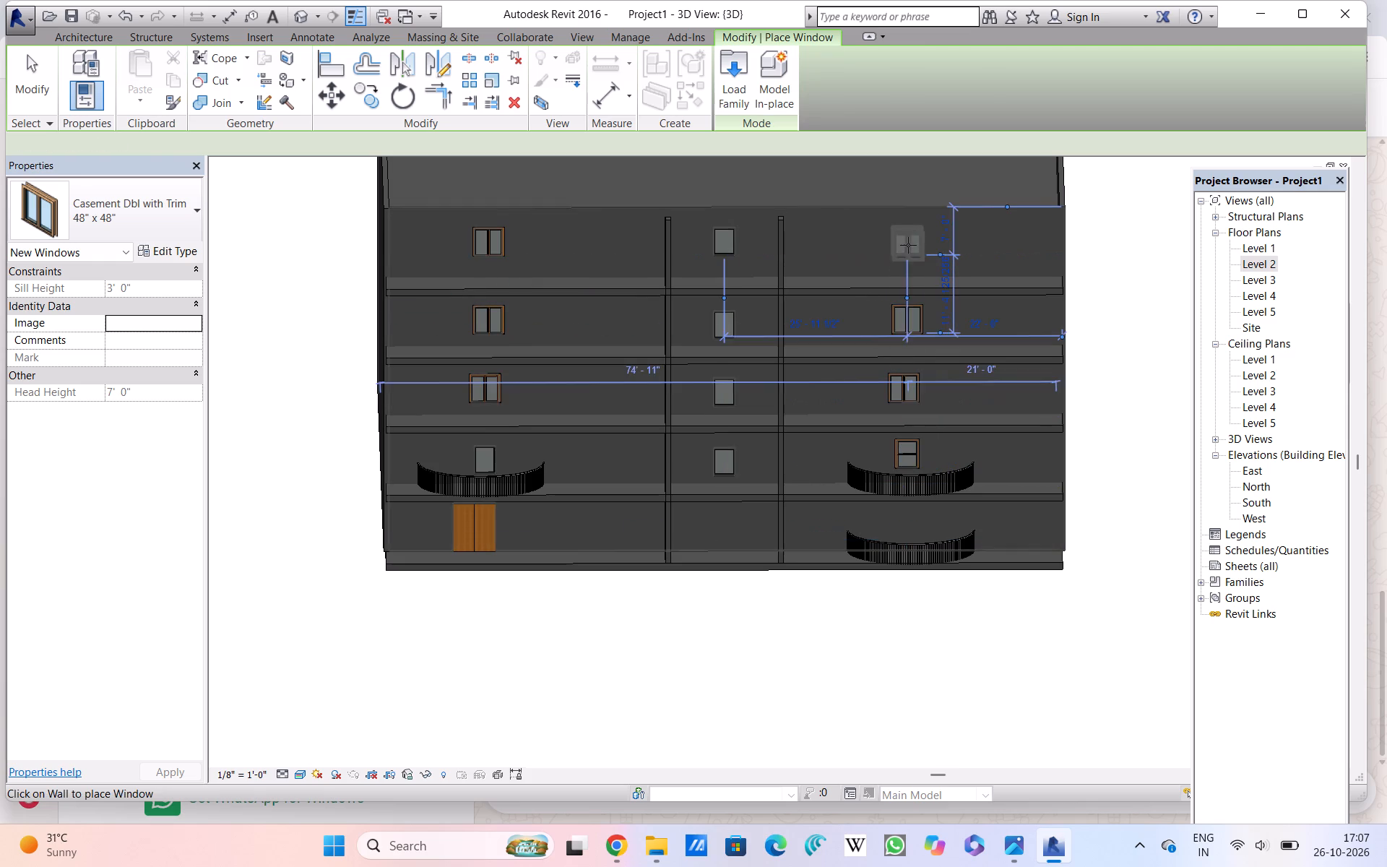
{"action": "scroll", "coordinate": [915, 361], "scroll_direction": "down", "scroll_amount": 2}
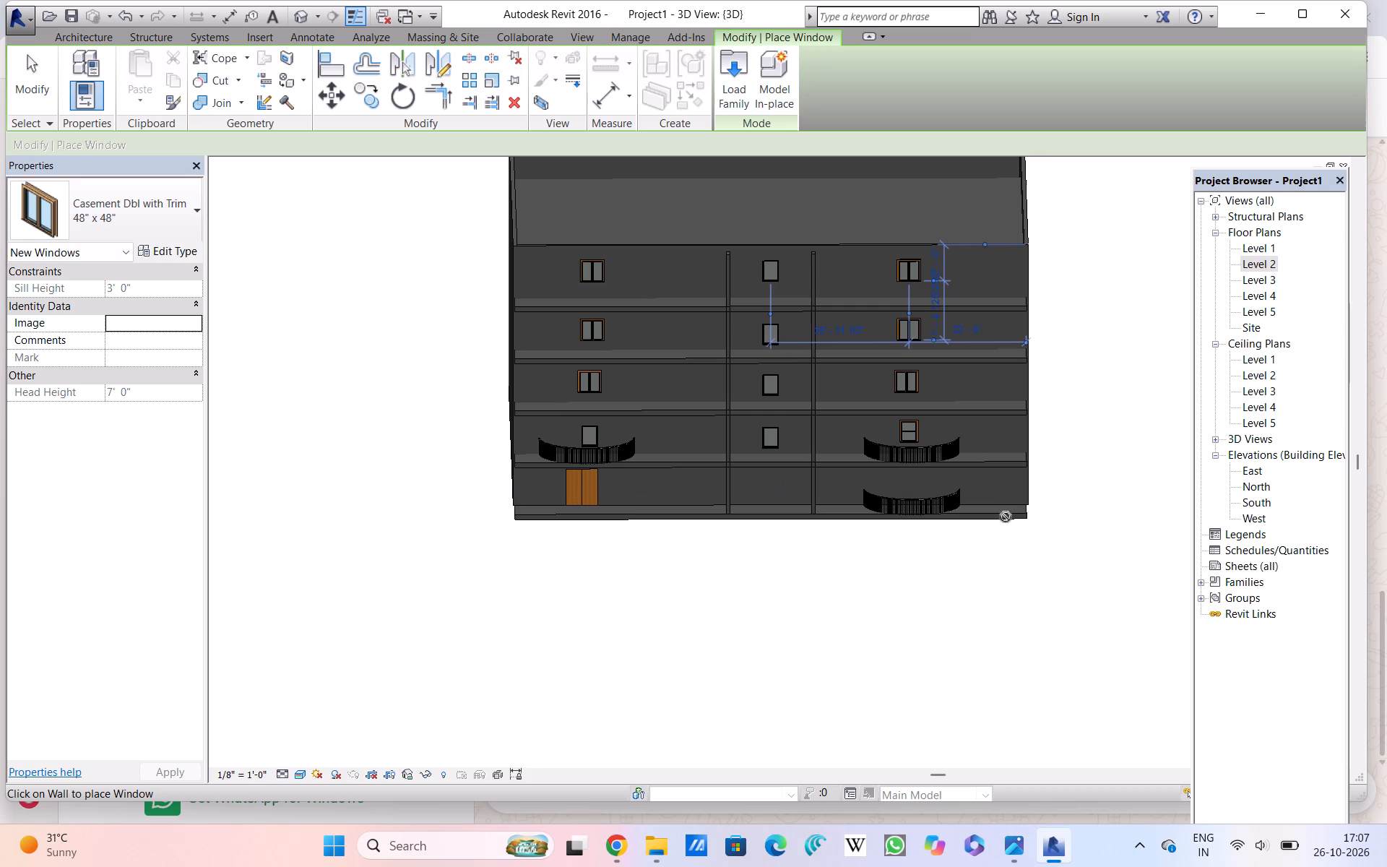
{"action": "scroll", "coordinate": [1006, 517], "scroll_direction": "up", "scroll_amount": 4}
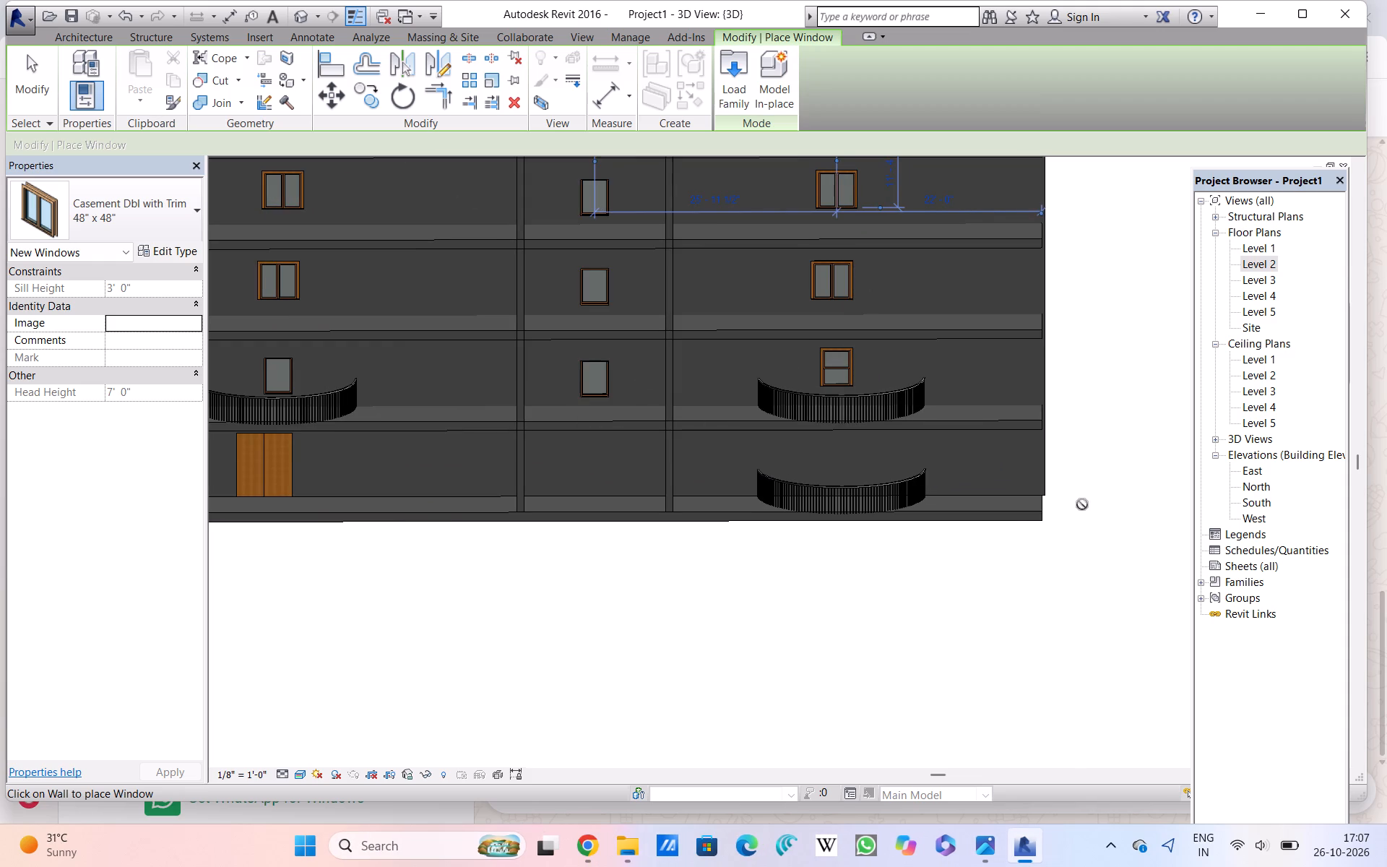
{"action": "key", "text": "Escape"}
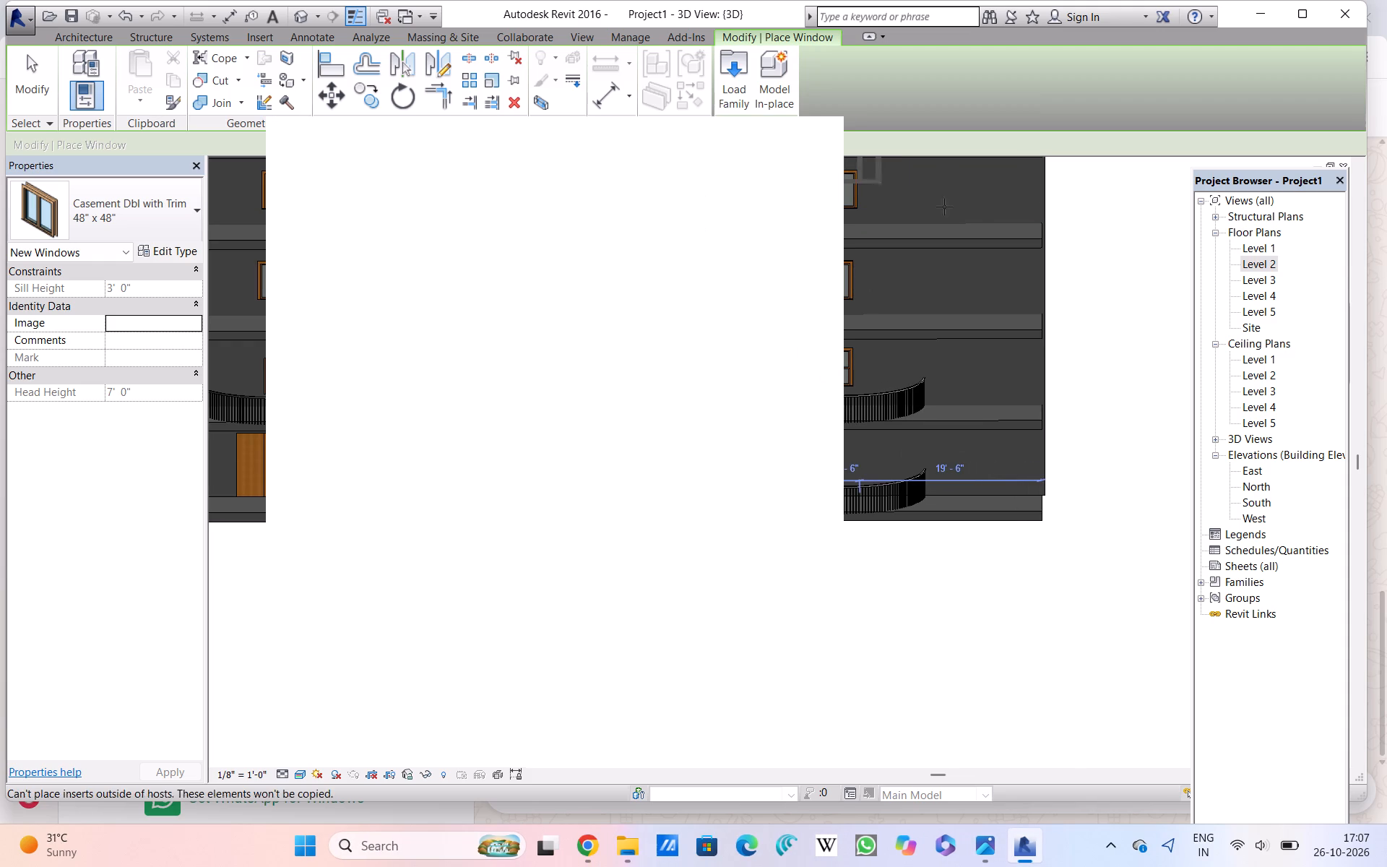
{"action": "key", "text": "Escape"}
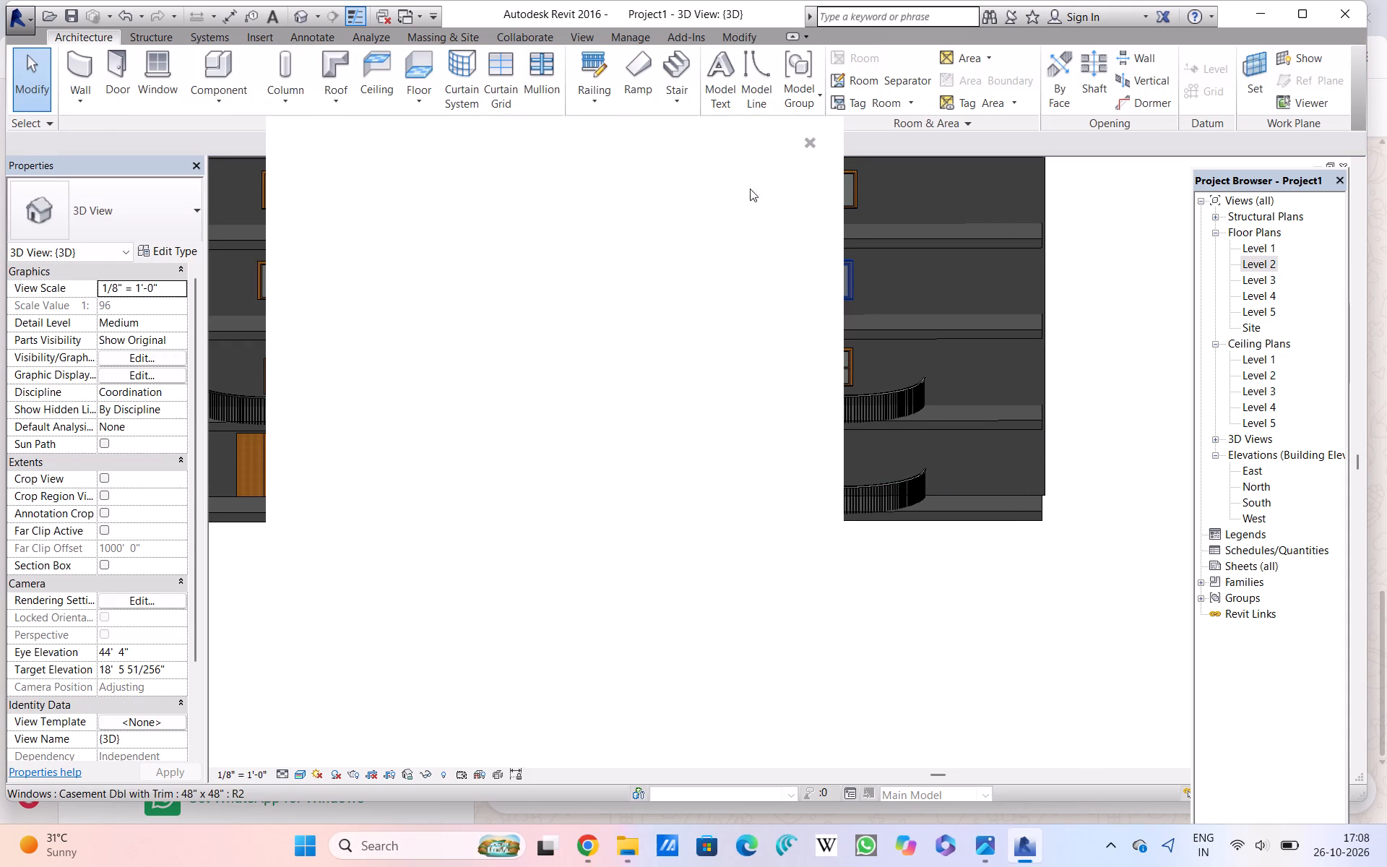
Close the notification card covering the 3D view.
{"action": "left_click", "coordinate": [809, 143]}
{"action": "left_click", "coordinate": [809, 143]}
{"action": "left_click", "coordinate": [809, 143]}
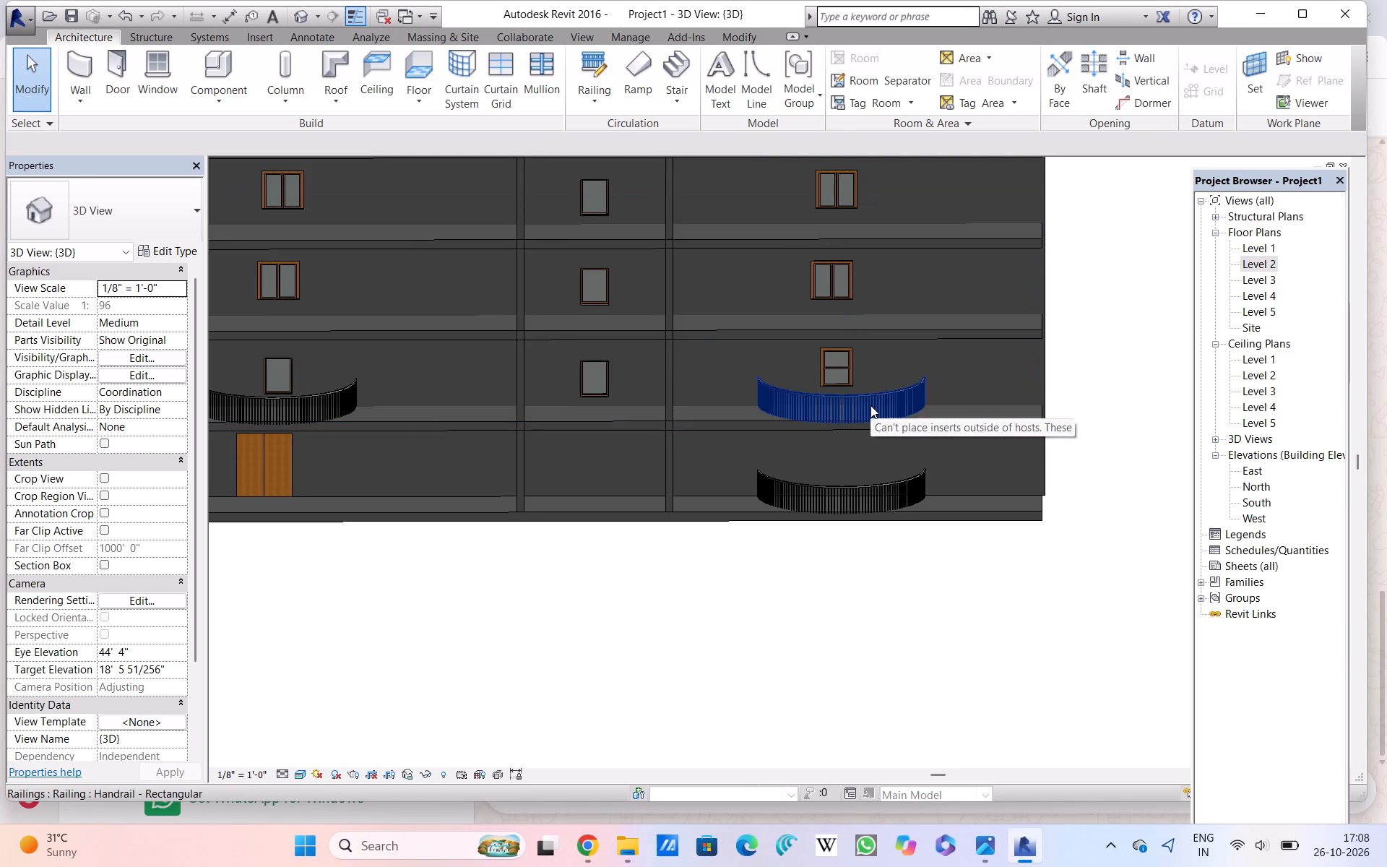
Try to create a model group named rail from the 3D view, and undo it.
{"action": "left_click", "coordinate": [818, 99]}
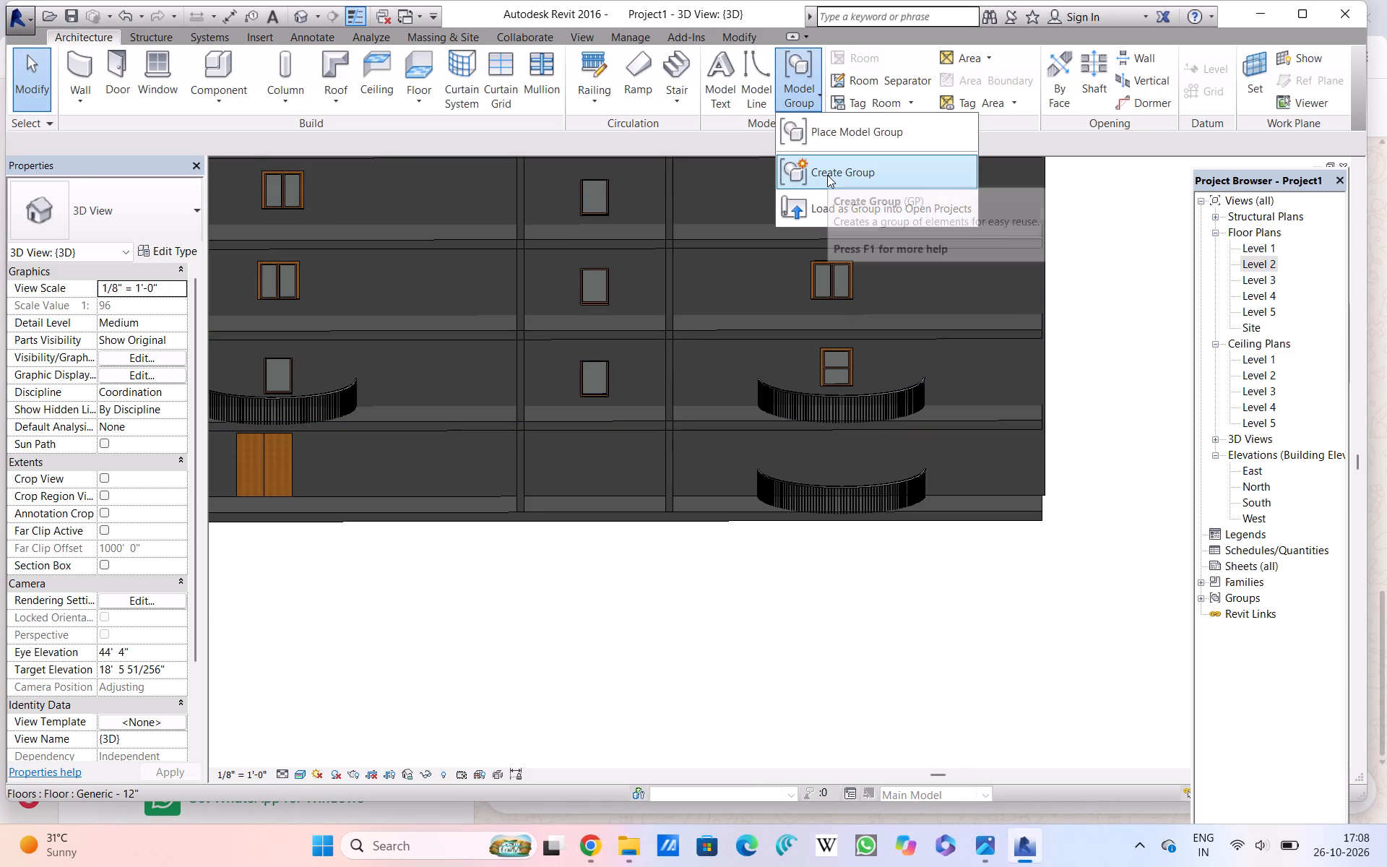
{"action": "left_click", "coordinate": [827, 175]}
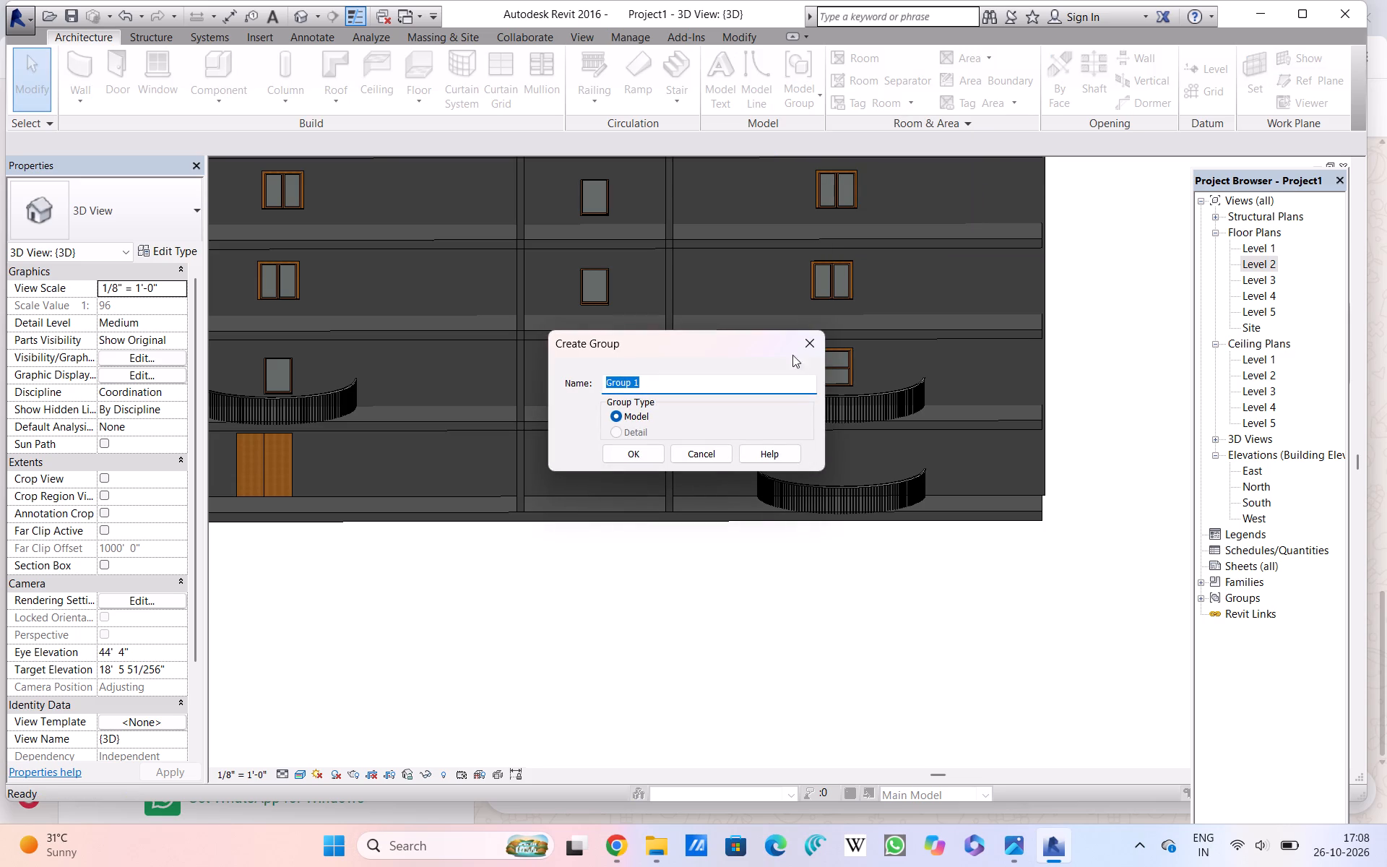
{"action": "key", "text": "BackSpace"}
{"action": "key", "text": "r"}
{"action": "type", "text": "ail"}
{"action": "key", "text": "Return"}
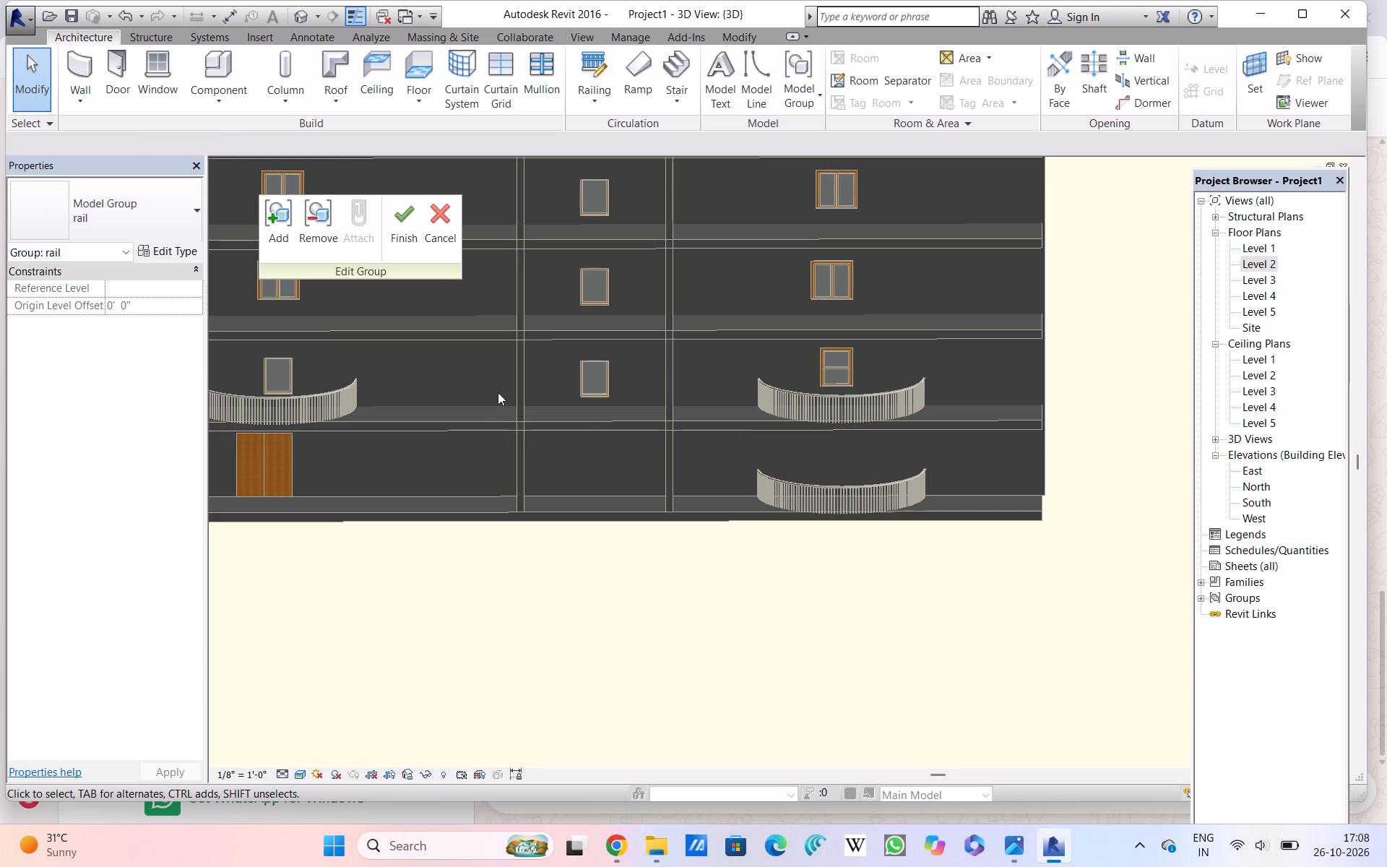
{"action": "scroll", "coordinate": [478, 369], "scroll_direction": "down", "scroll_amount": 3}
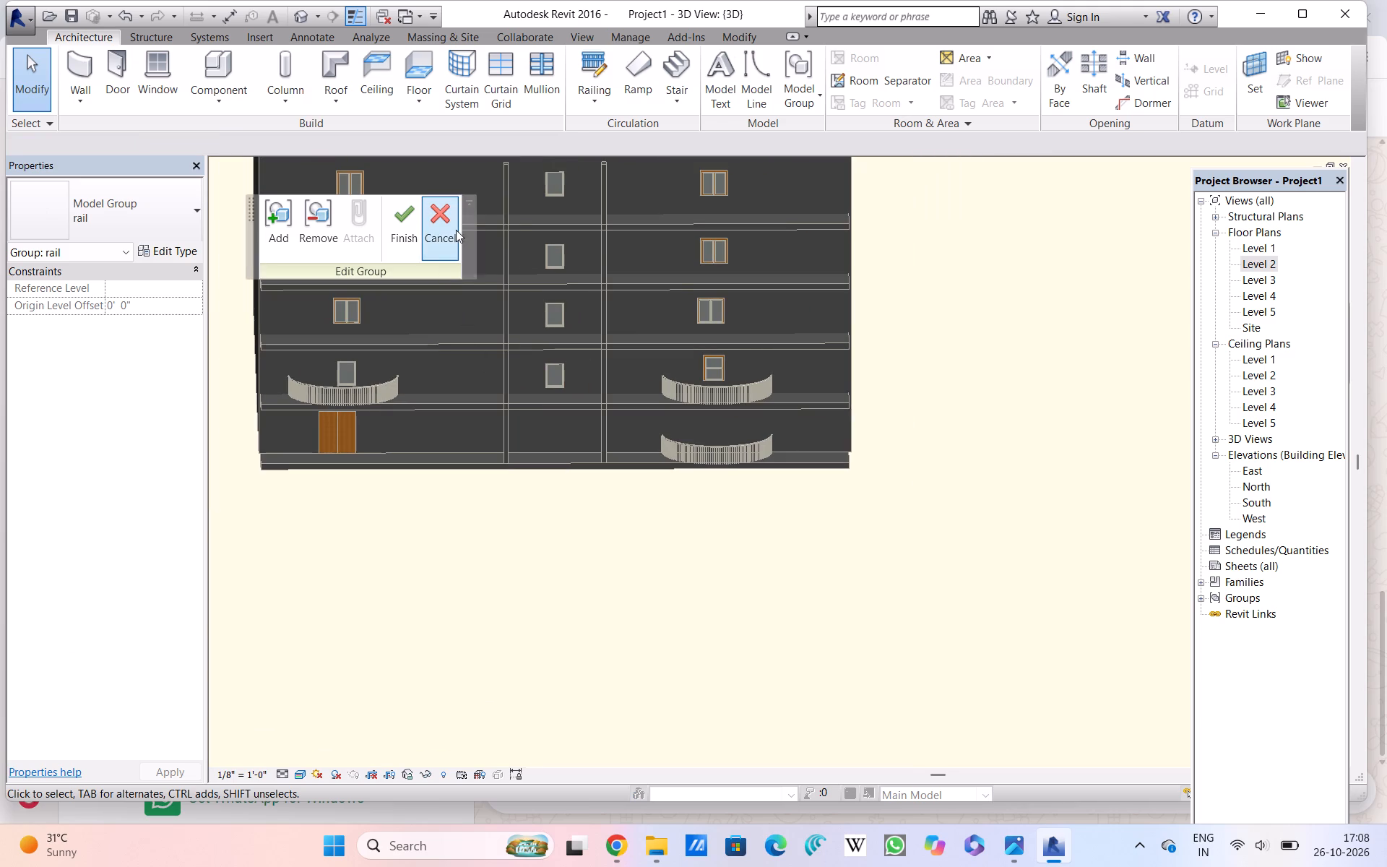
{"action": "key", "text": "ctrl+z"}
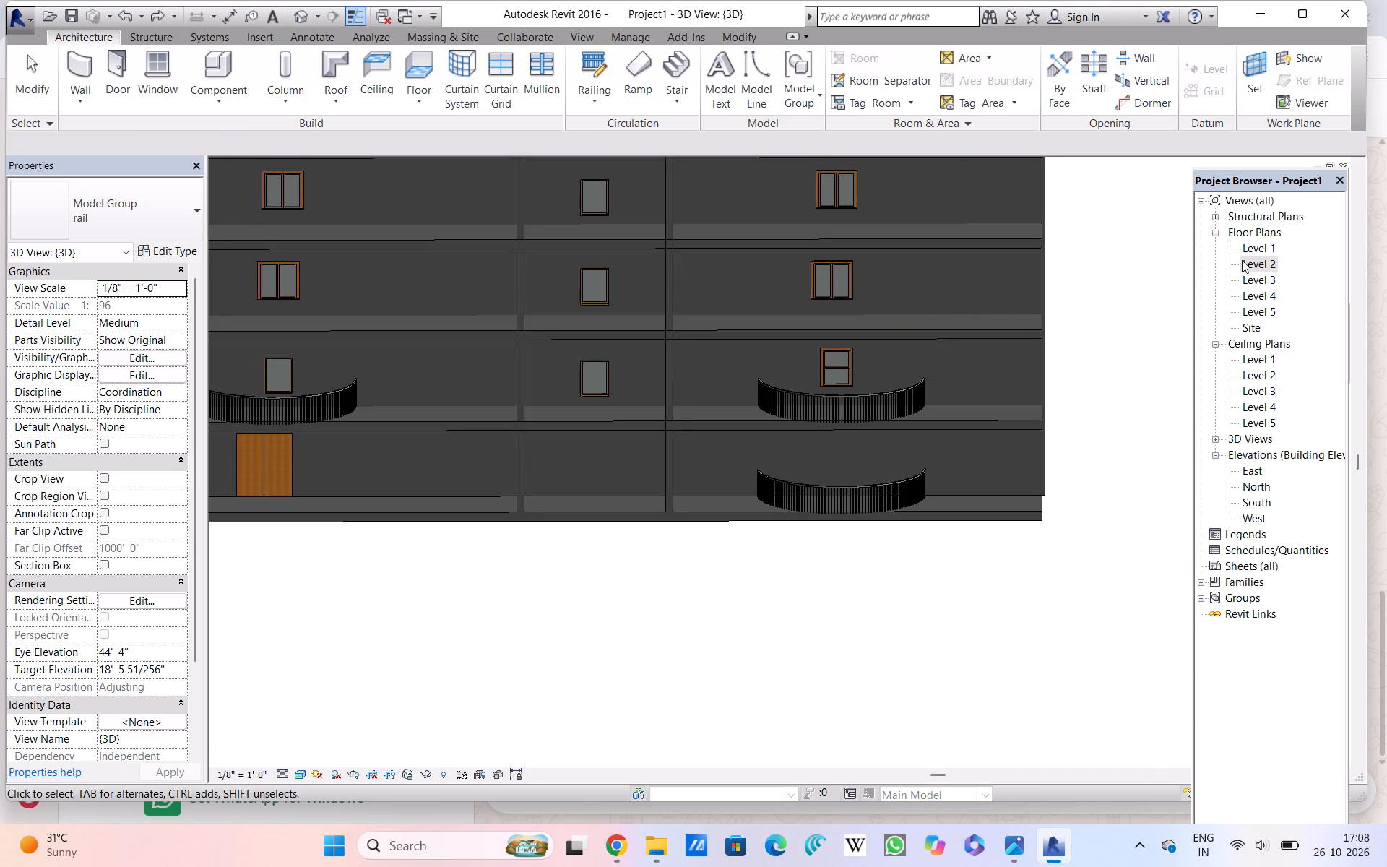
Open the Level 2 floor plan.
{"action": "double_click", "coordinate": [1242, 260]}
{"action": "double_click", "coordinate": [1250, 263]}
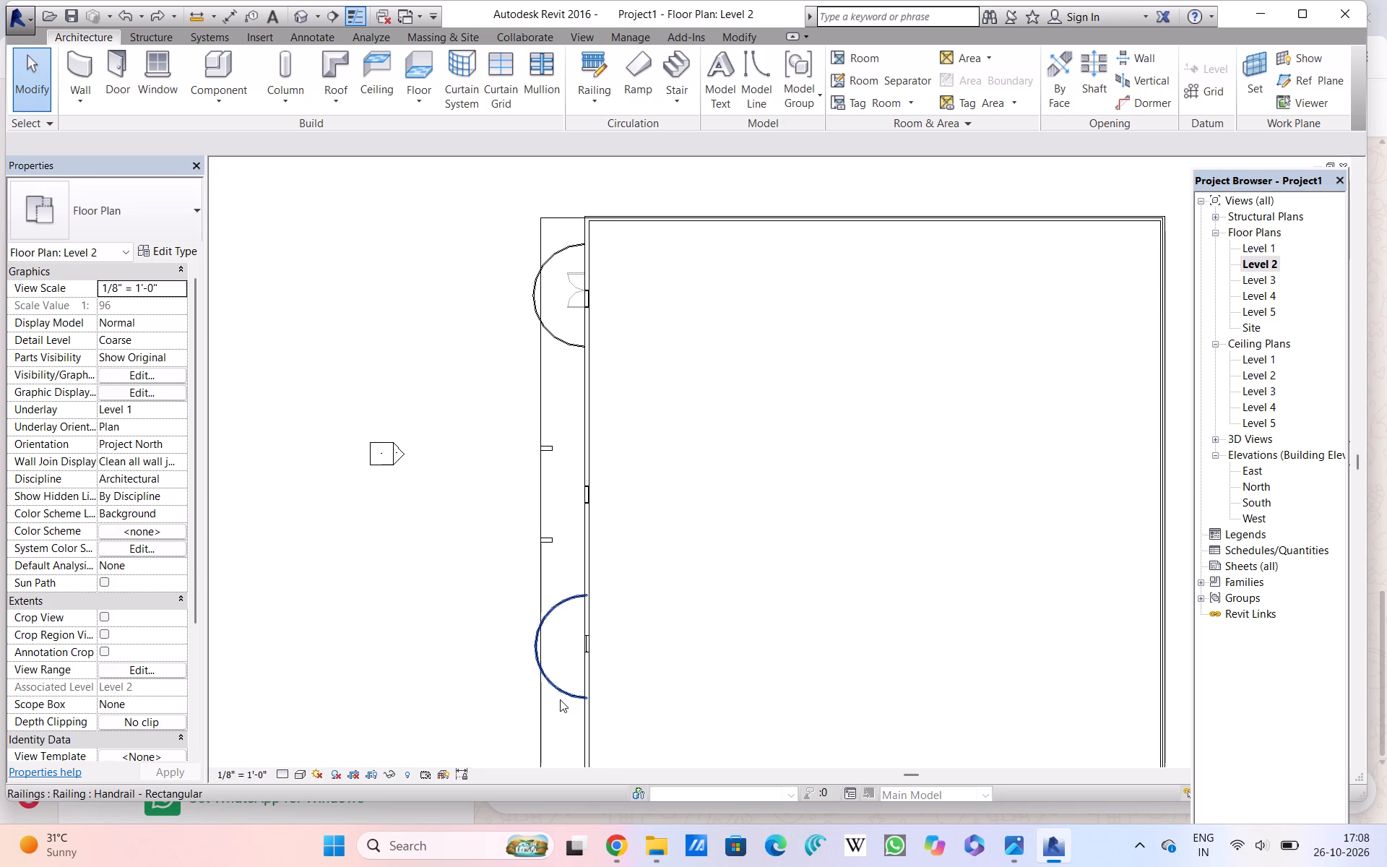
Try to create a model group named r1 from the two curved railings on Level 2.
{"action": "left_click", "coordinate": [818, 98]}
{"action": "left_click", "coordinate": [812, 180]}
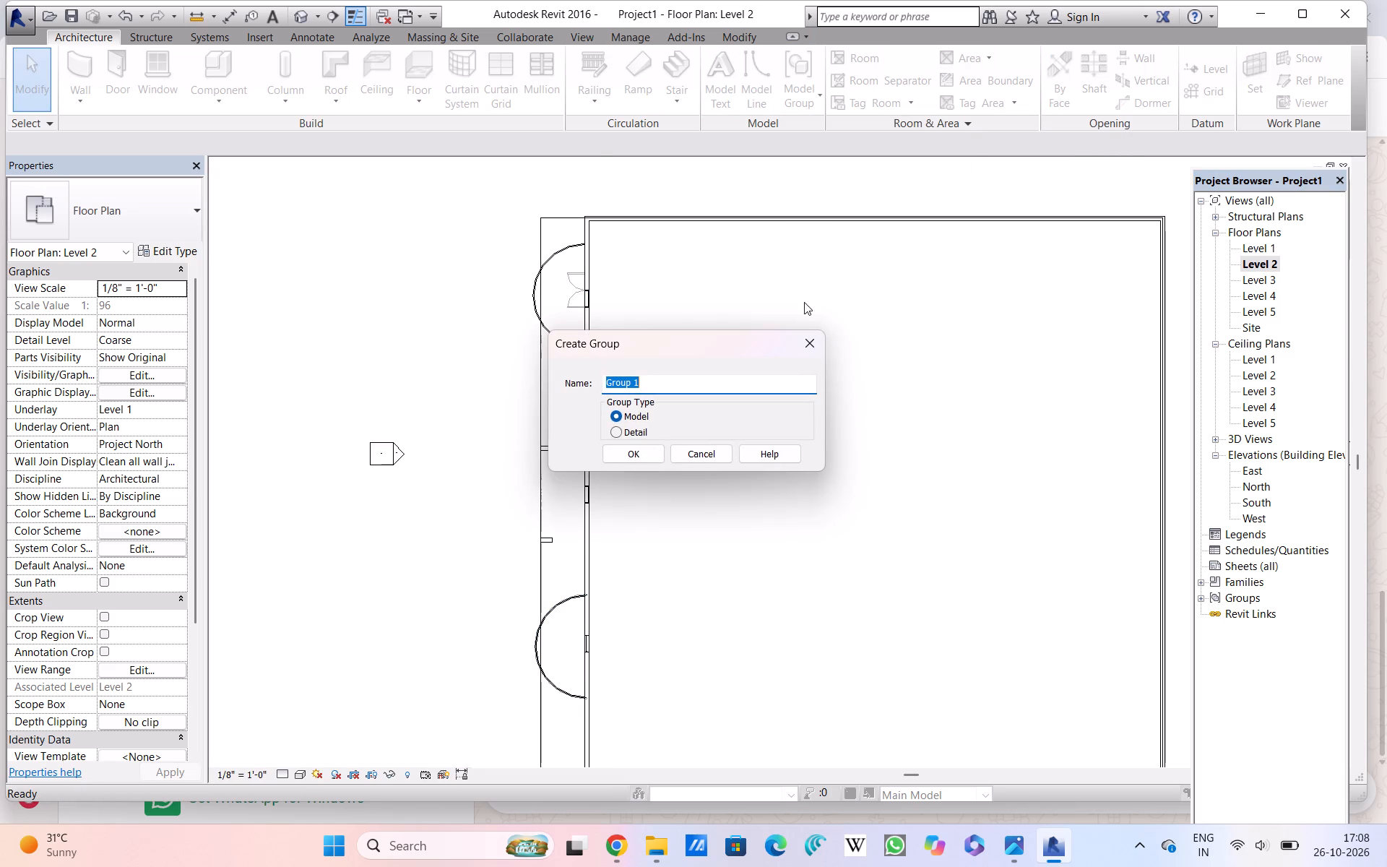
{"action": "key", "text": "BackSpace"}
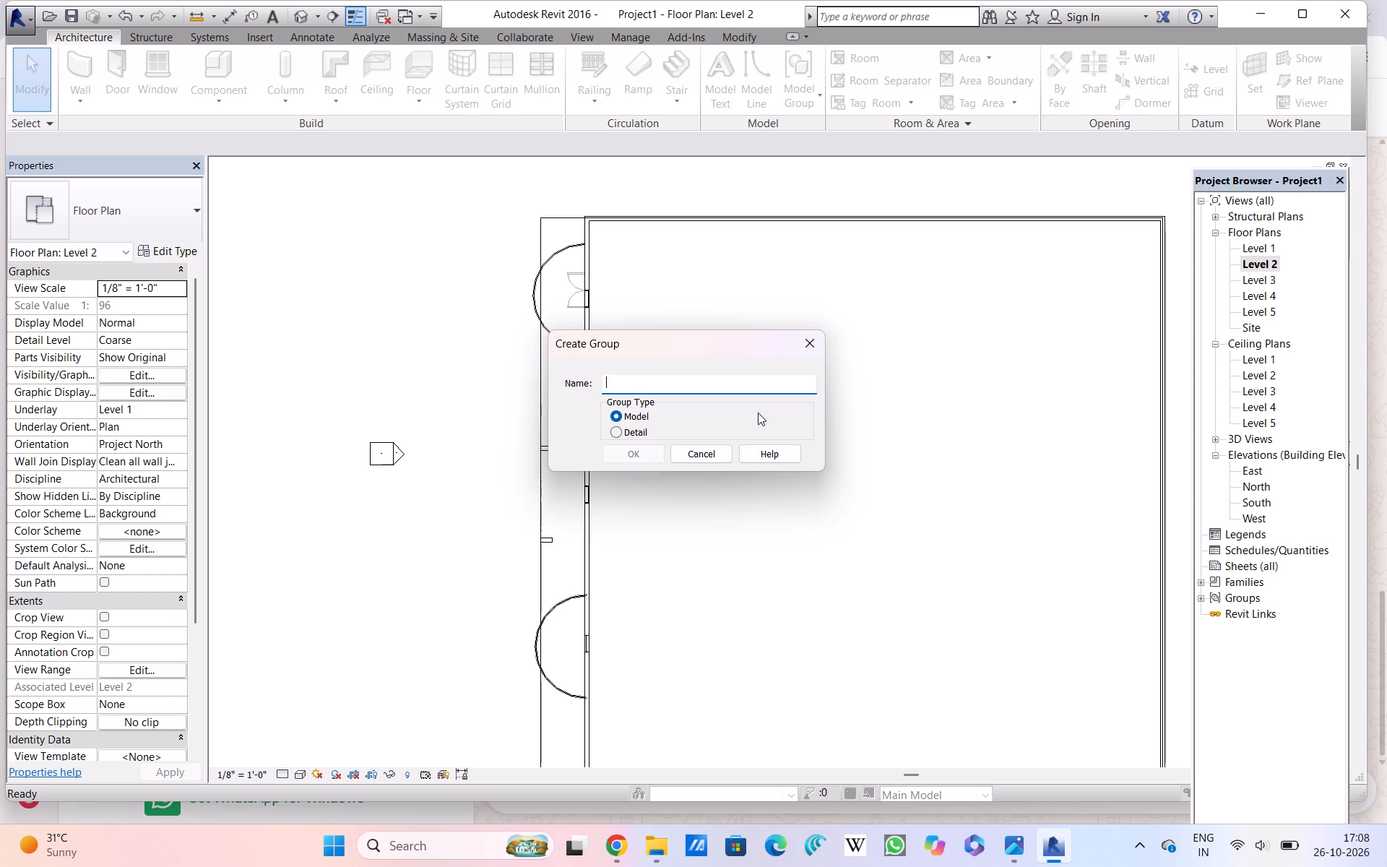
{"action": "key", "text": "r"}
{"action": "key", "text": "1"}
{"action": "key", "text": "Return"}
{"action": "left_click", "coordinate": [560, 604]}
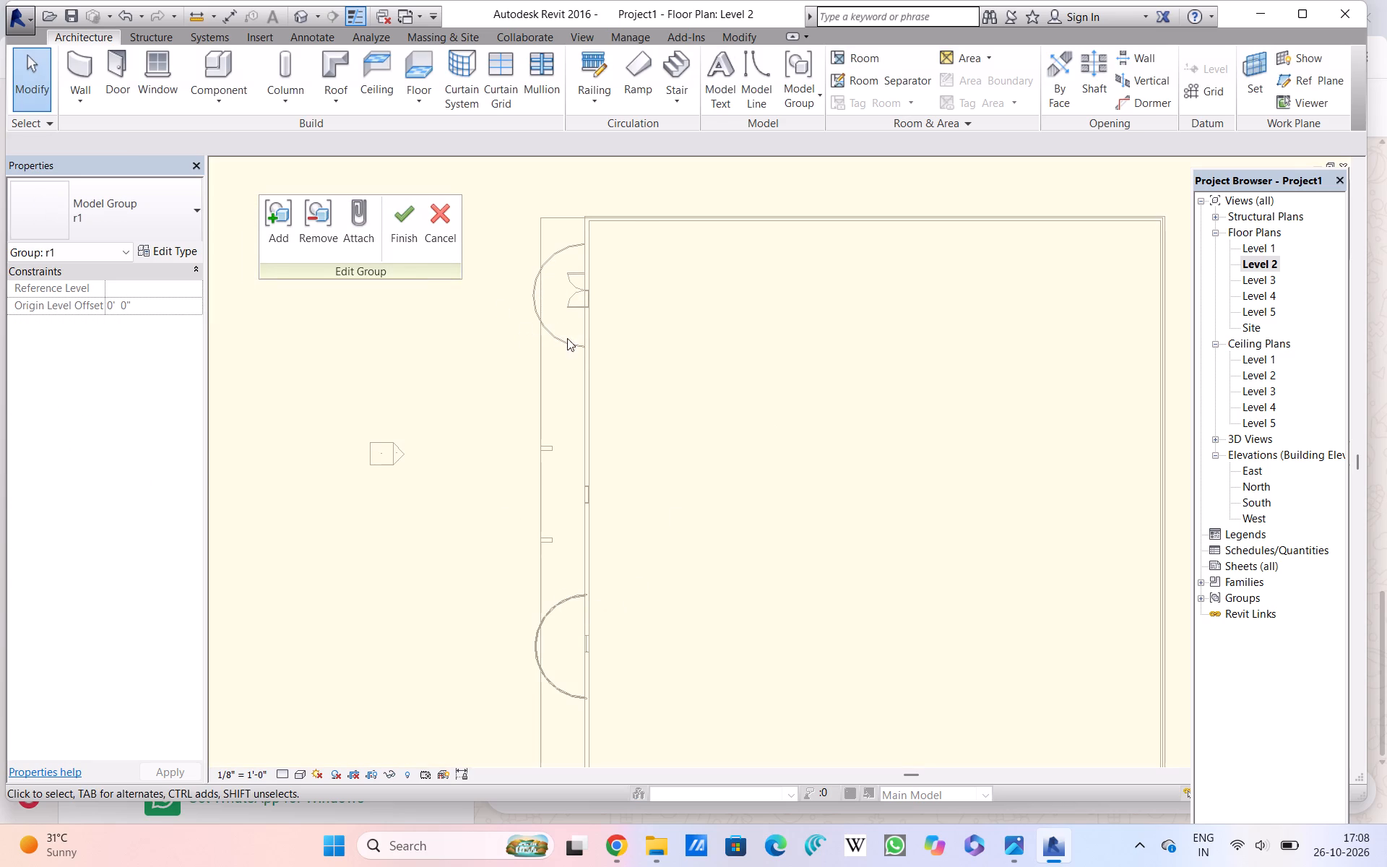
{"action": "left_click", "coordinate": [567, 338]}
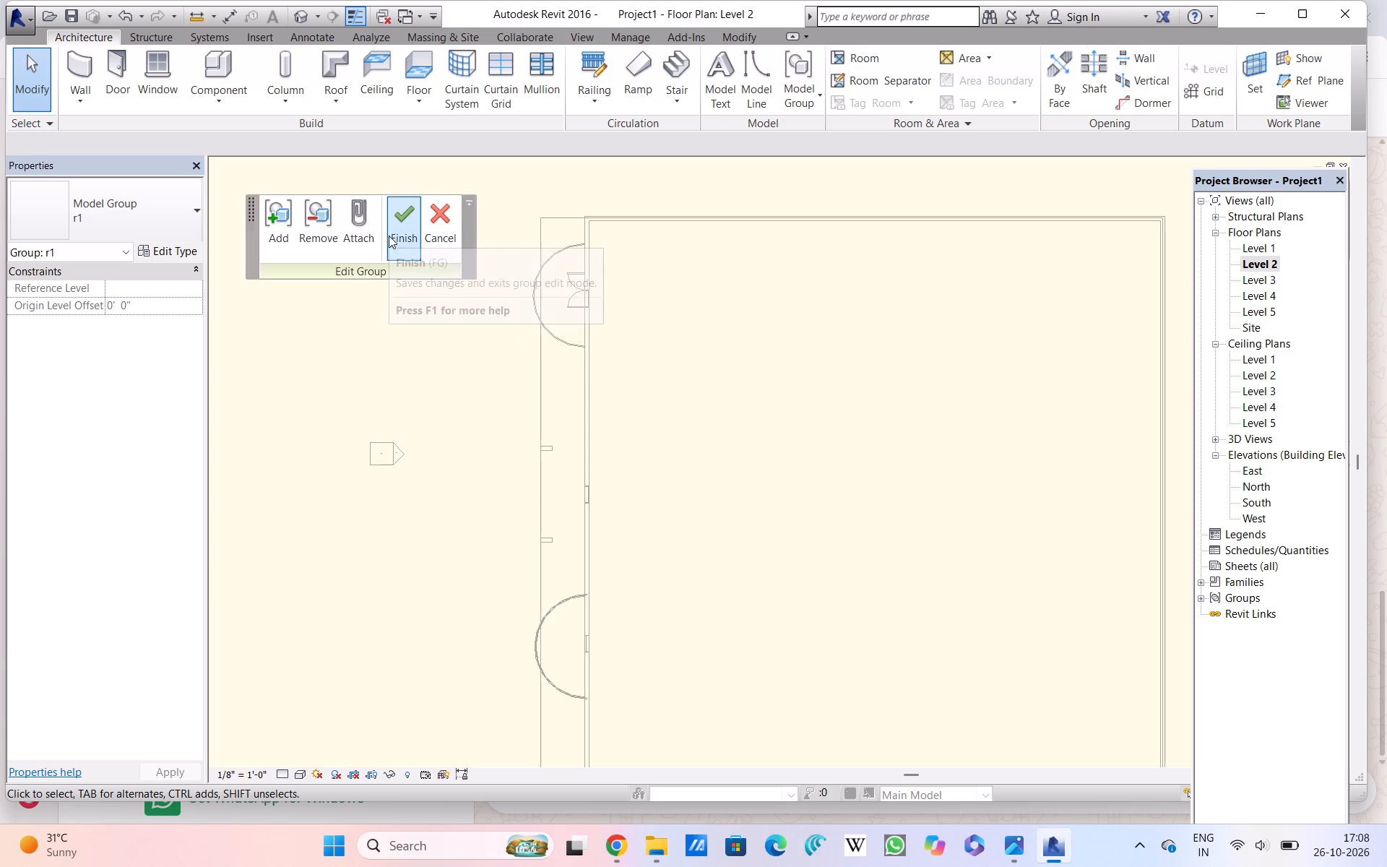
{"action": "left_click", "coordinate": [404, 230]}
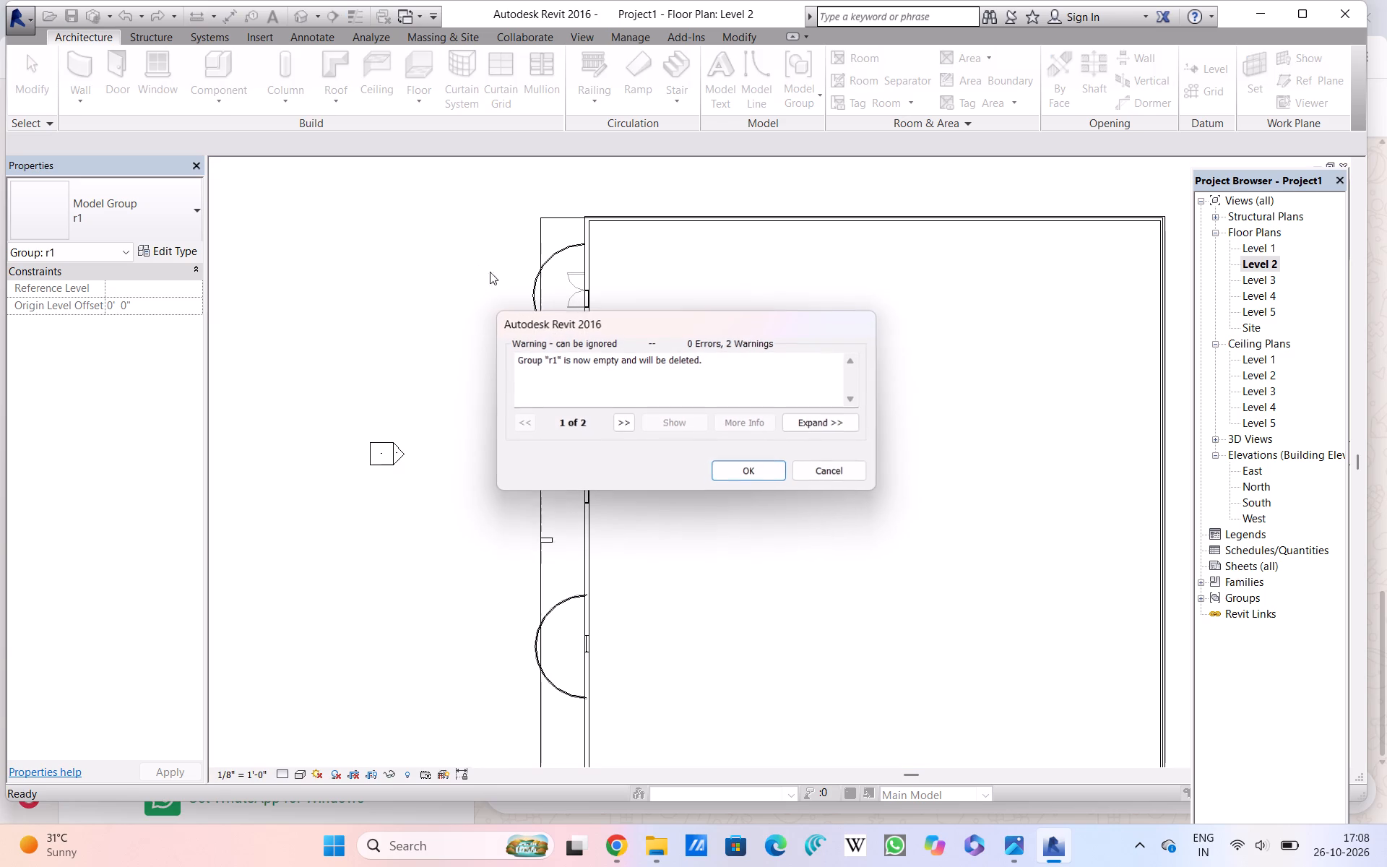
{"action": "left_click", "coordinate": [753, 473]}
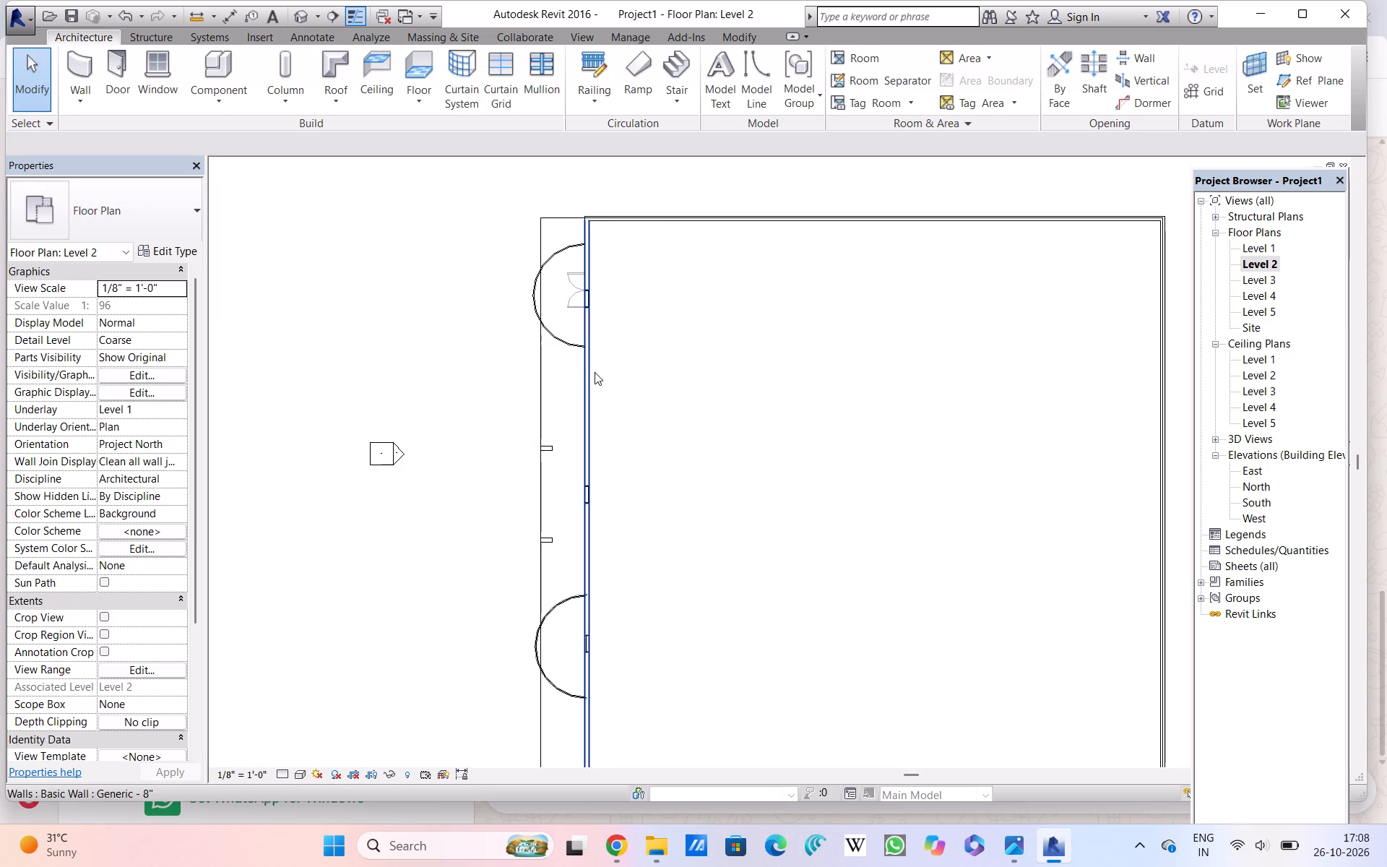
Group the two curved balcony railings on Level 2 into a model group named railing.
{"action": "left_click", "coordinate": [567, 340]}
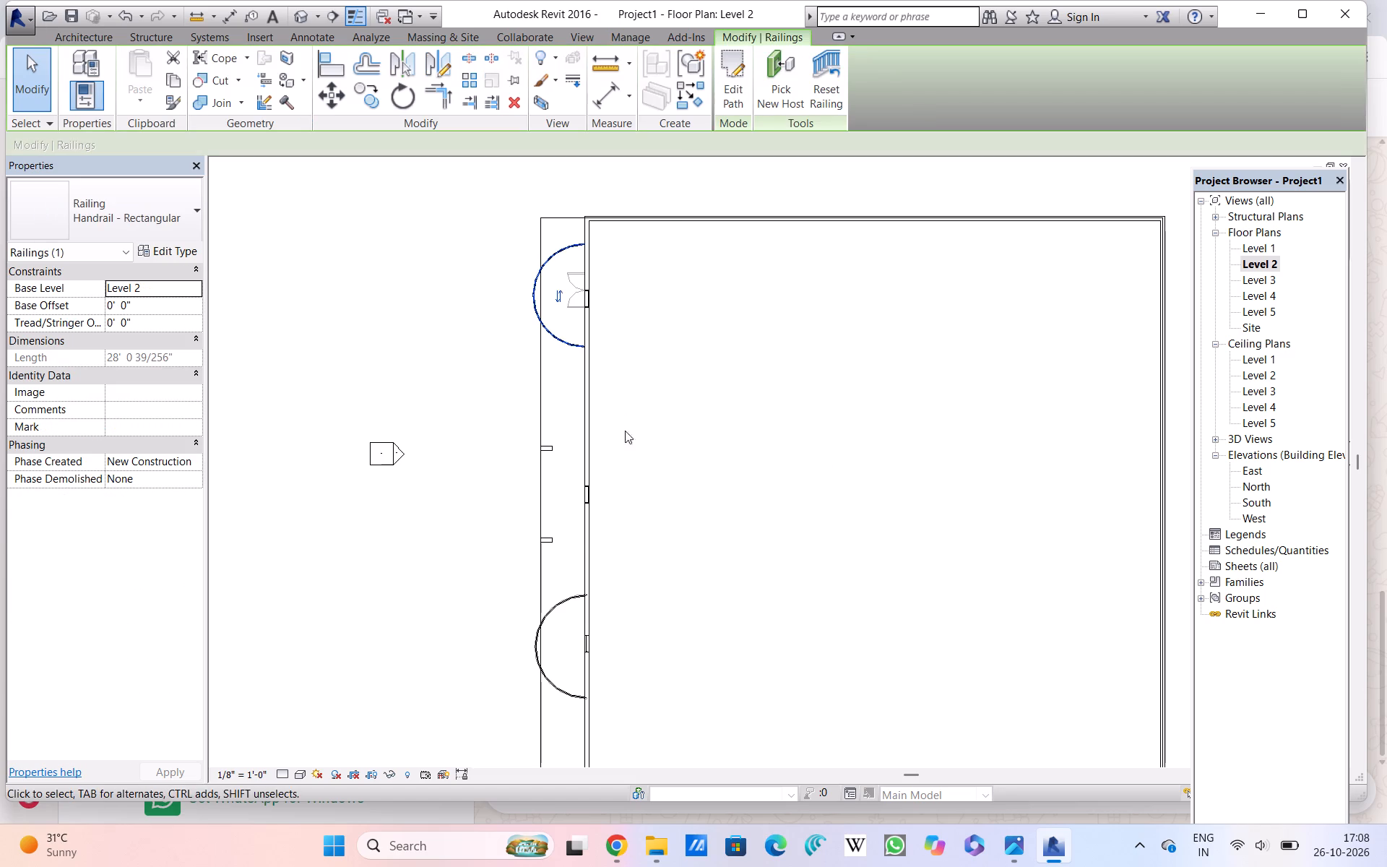
{"action": "left_click", "coordinate": [567, 599], "text": "ctrl"}
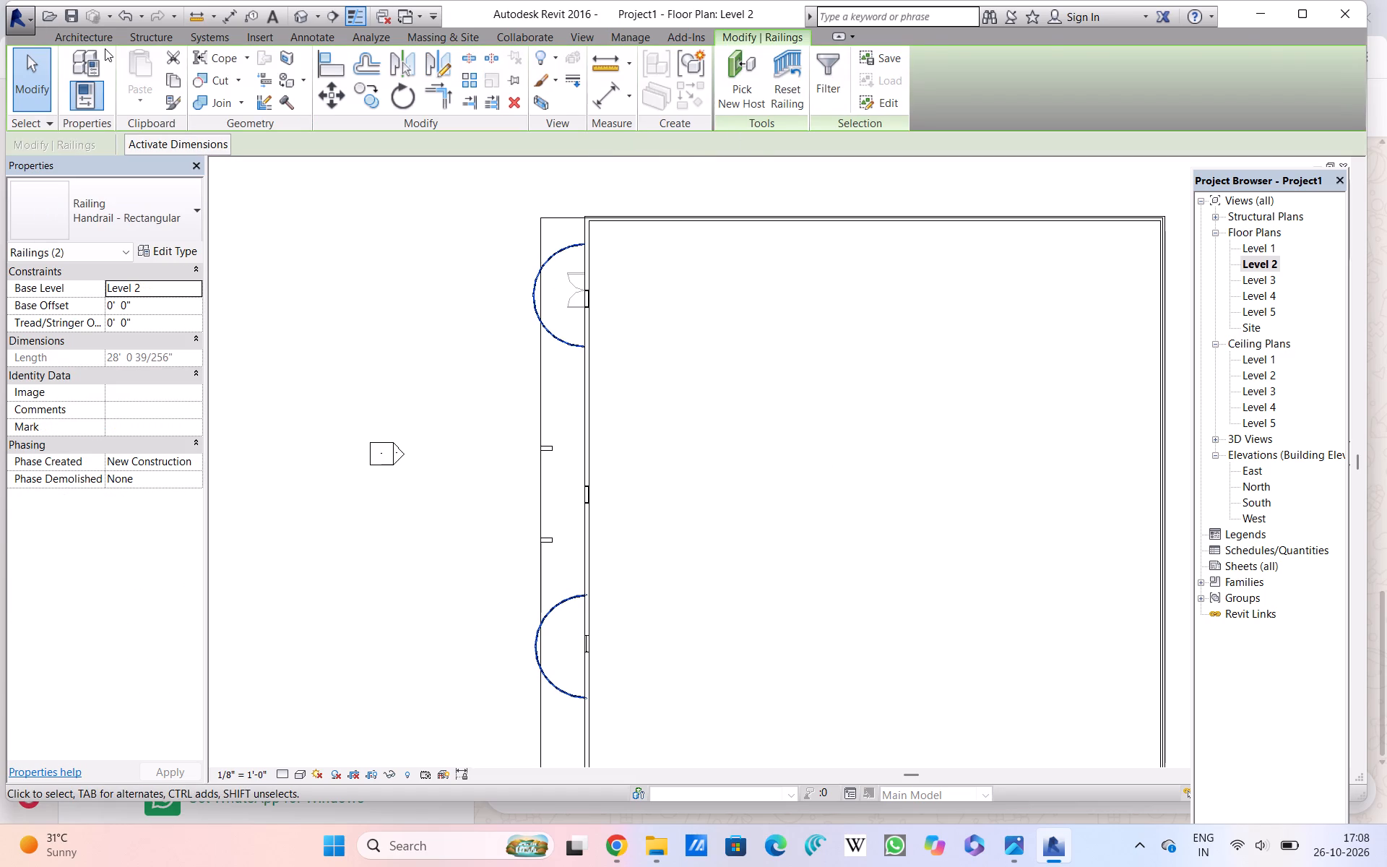
{"action": "left_click", "coordinate": [77, 40]}
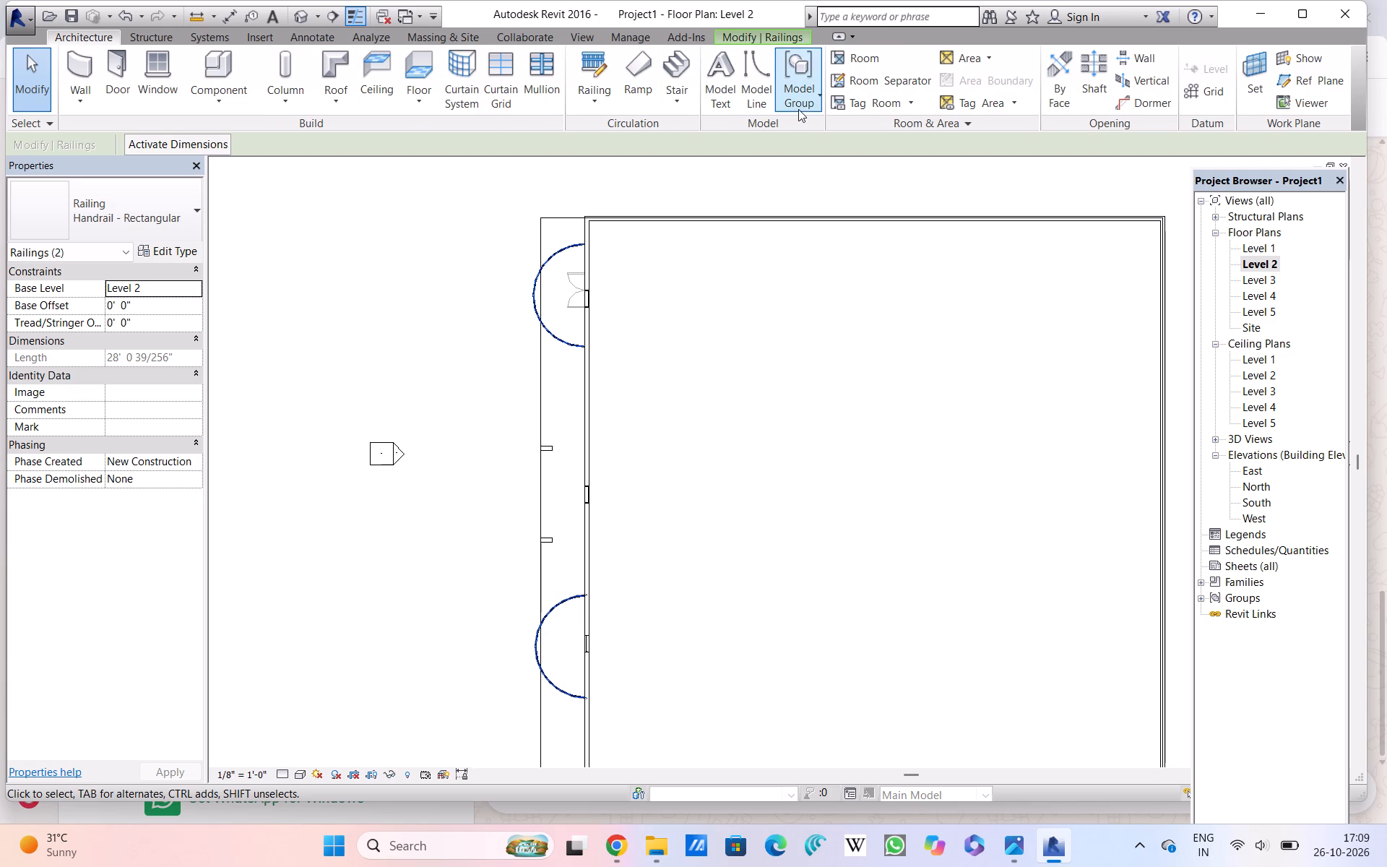
{"action": "left_click", "coordinate": [798, 109]}
{"action": "left_click", "coordinate": [792, 163]}
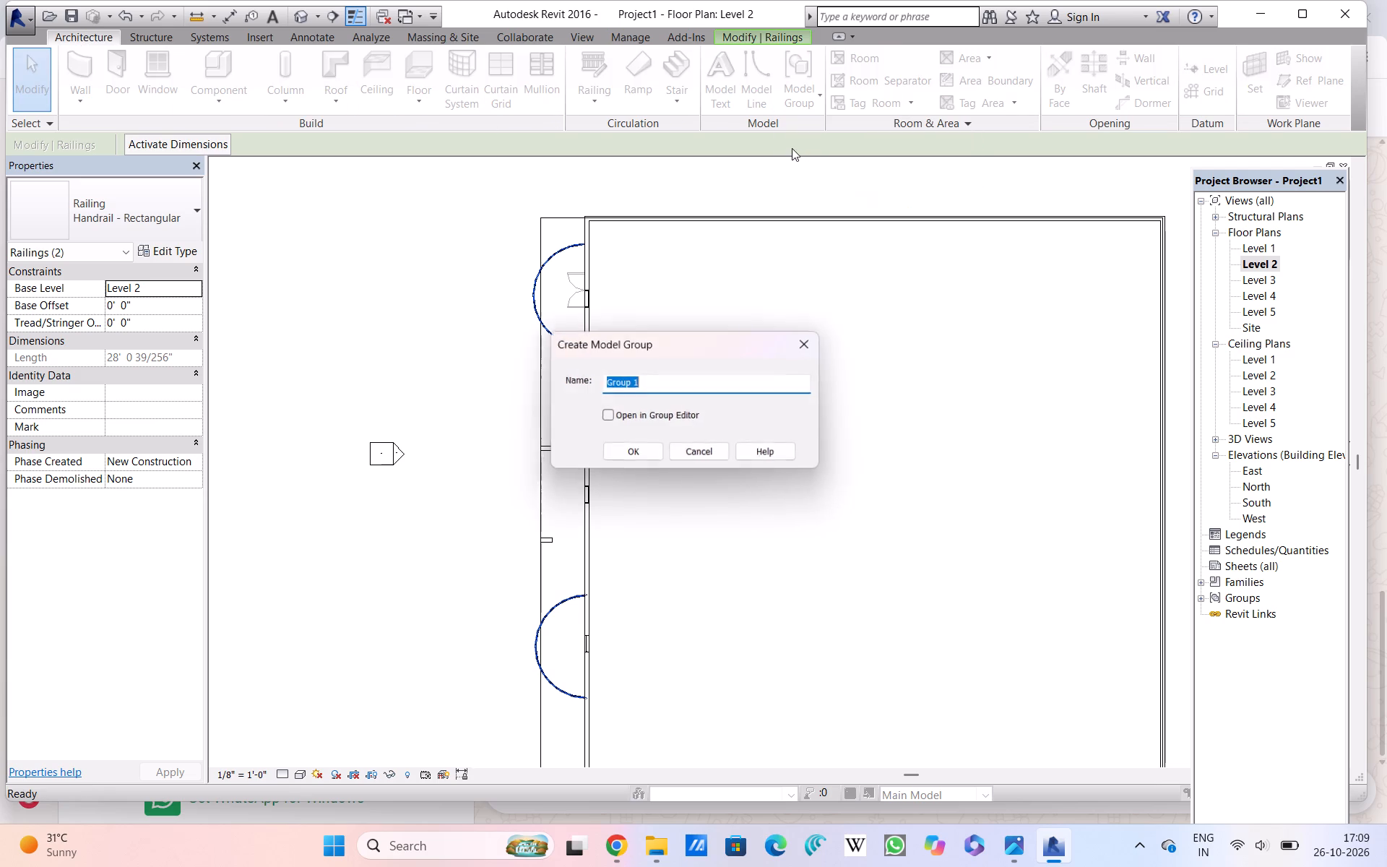
{"action": "key", "text": "BackSpace"}
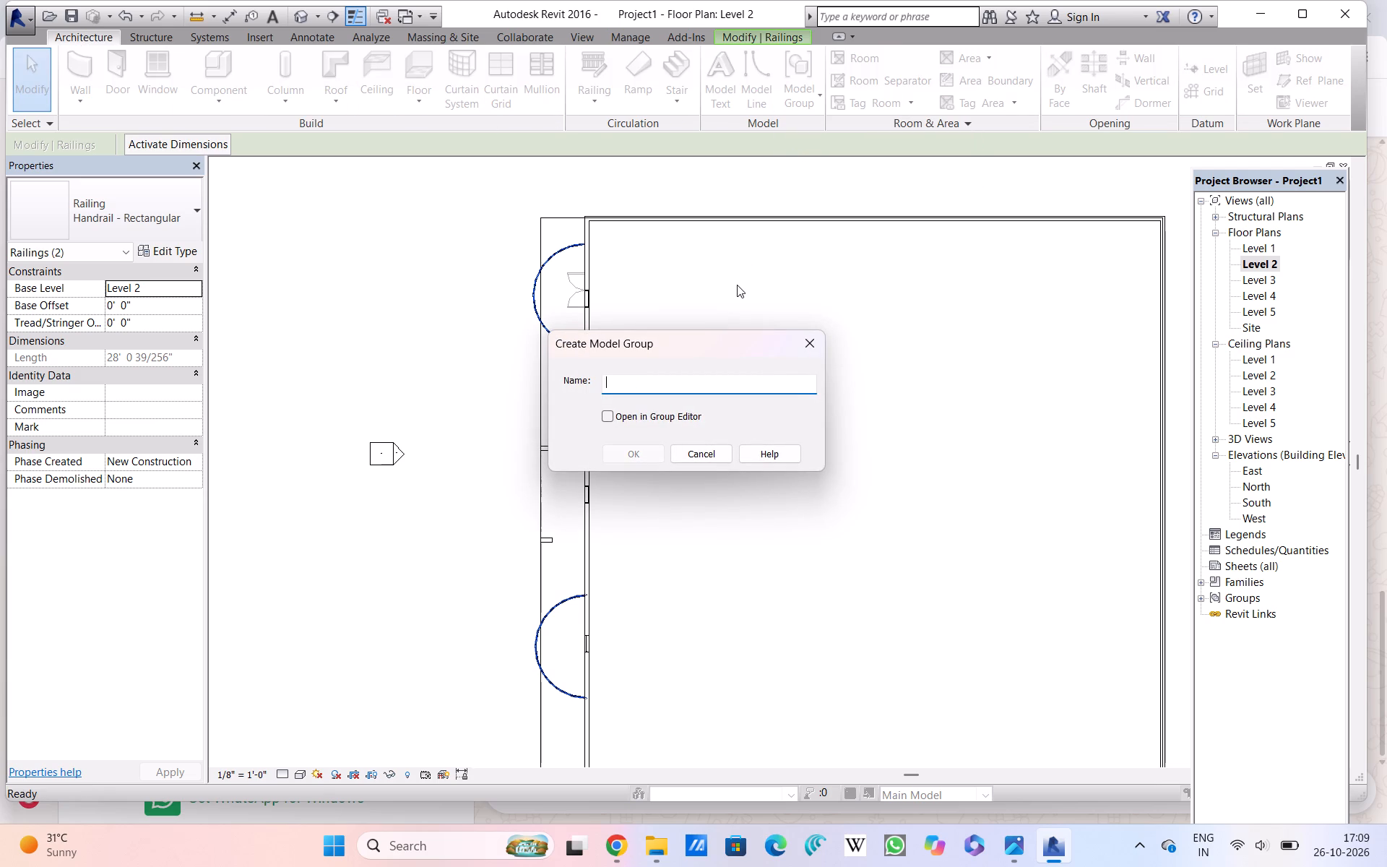
{"action": "key", "text": "r"}
{"action": "type", "text": "ai"}
{"action": "type", "text": "li"}
{"action": "type", "text": "ng"}
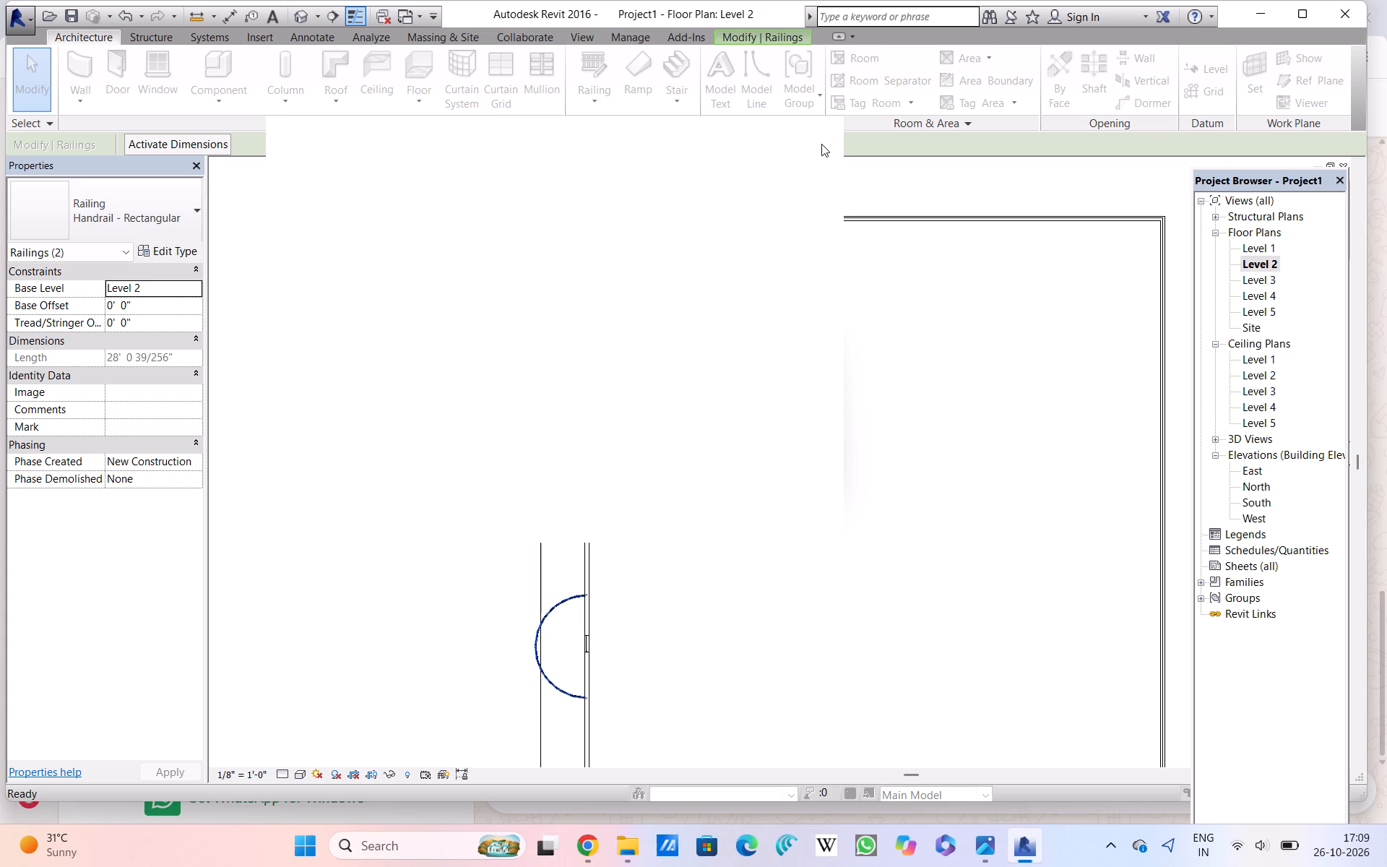
{"action": "double_click", "coordinate": [805, 141]}
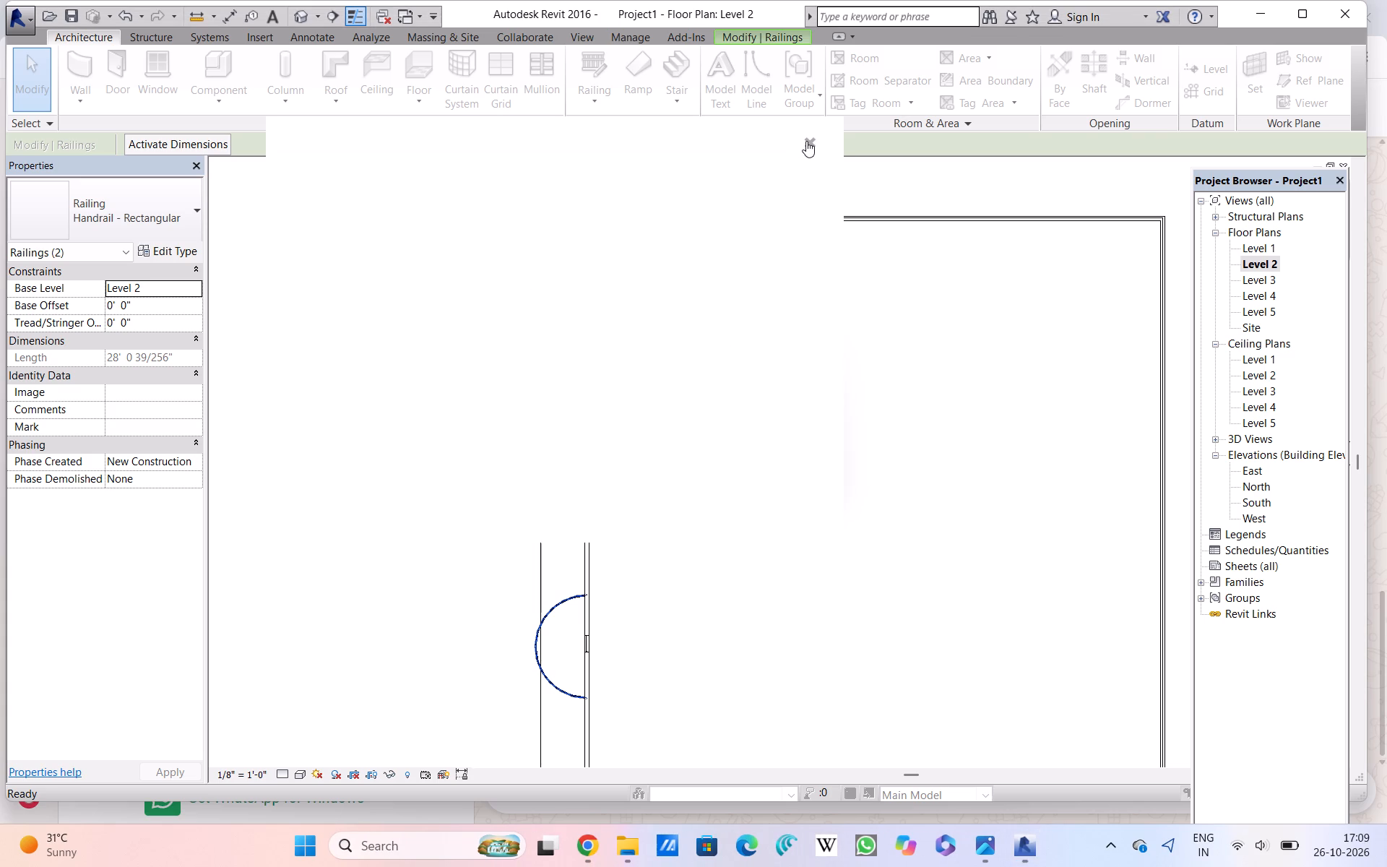
{"action": "left_click", "coordinate": [806, 141]}
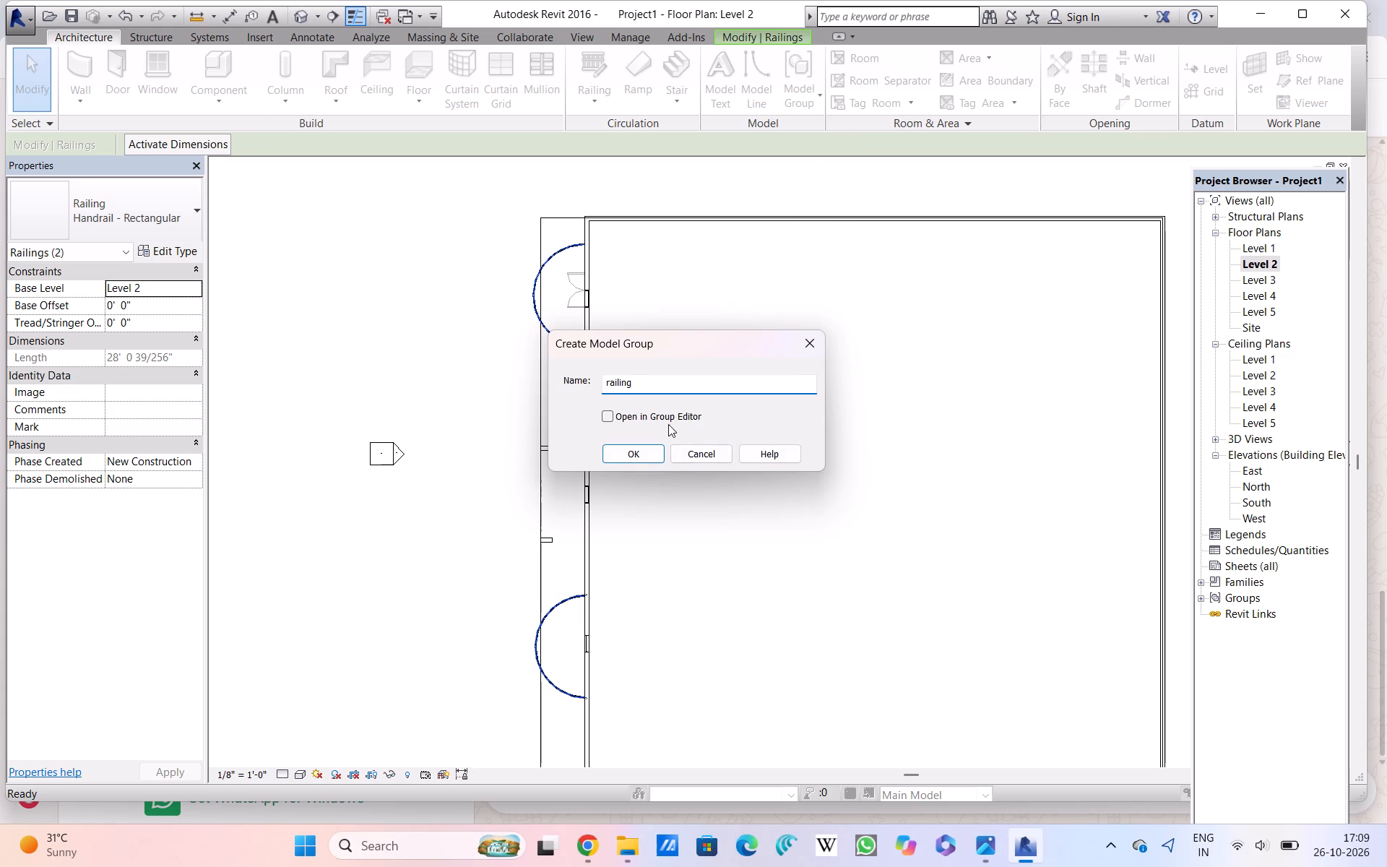
{"action": "left_click", "coordinate": [642, 449]}
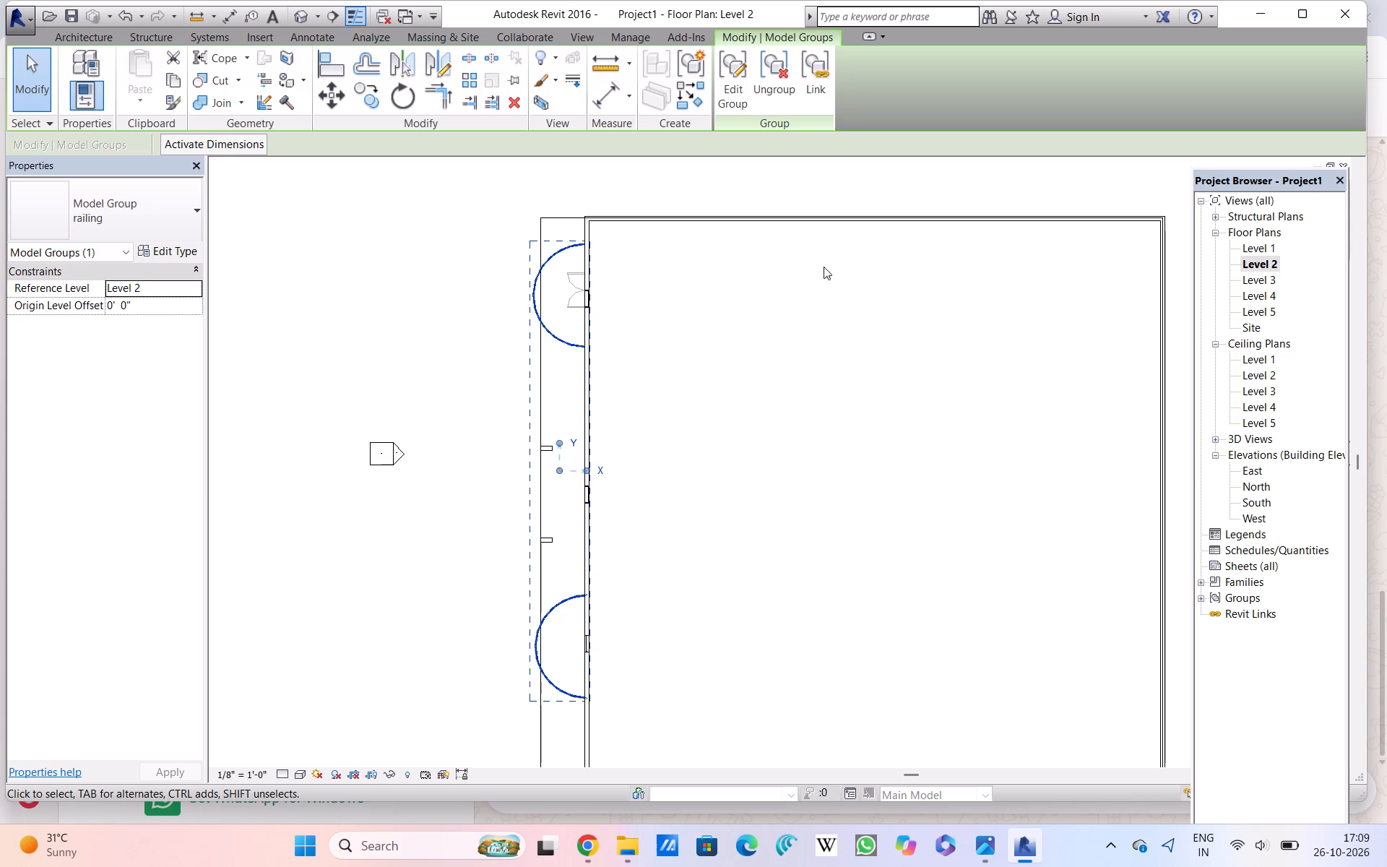
Open the Level 3 floor plan.
{"action": "double_click", "coordinate": [1246, 283]}
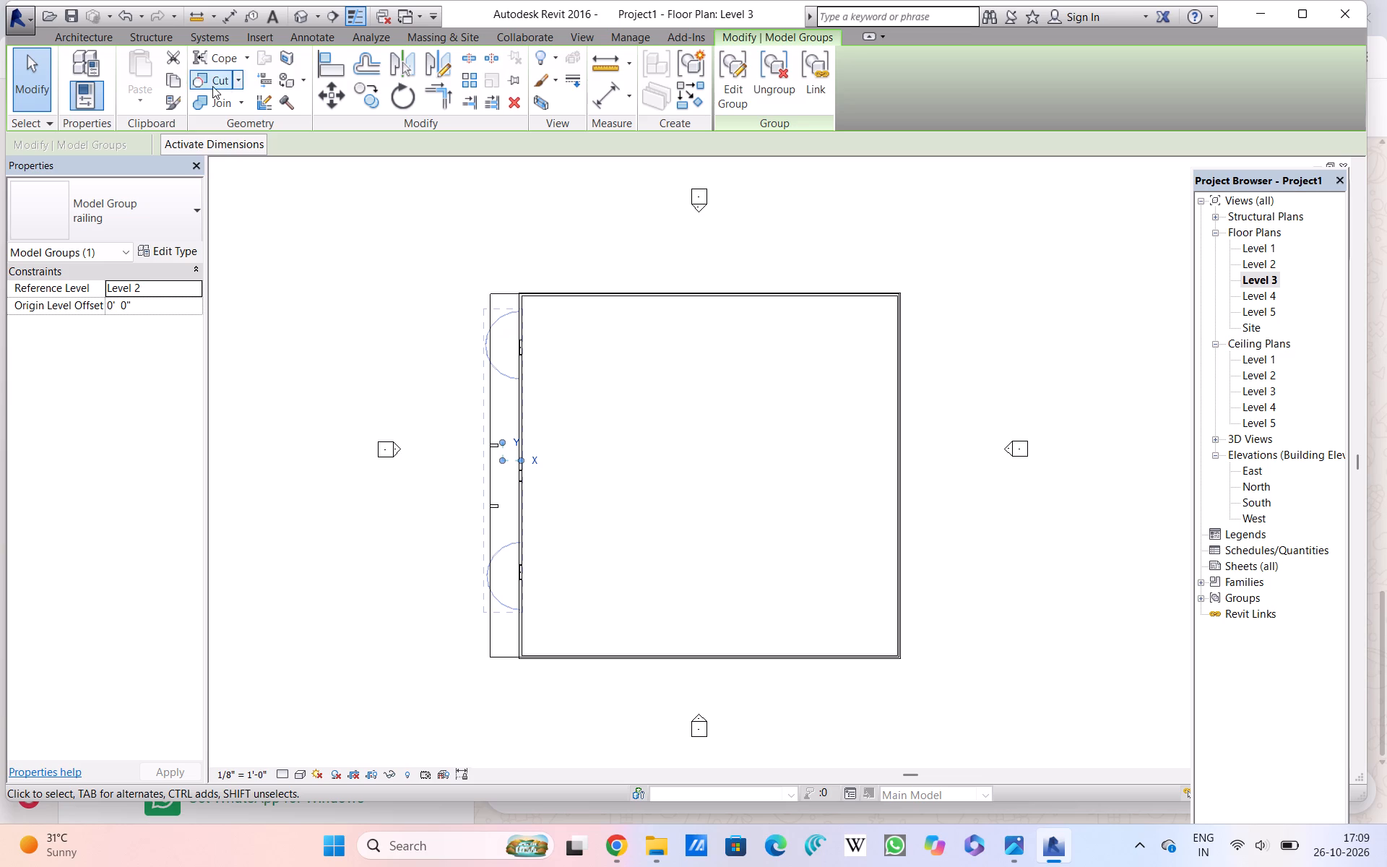
Place the railing model group on Level 3, aligned with the origin of the railing group on the level below.
{"action": "left_click", "coordinate": [80, 33]}
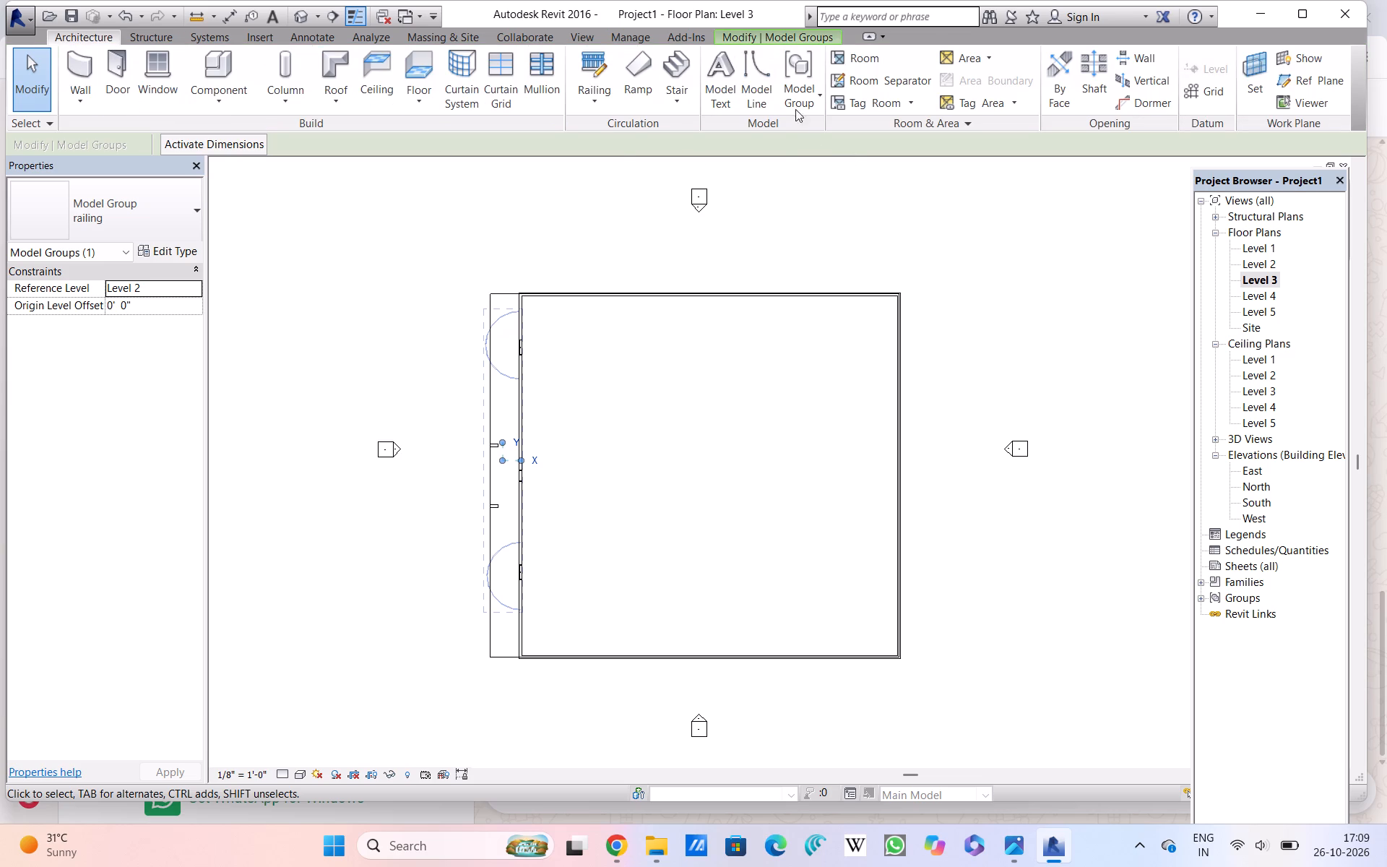
{"action": "left_click", "coordinate": [821, 82]}
{"action": "left_click", "coordinate": [811, 124]}
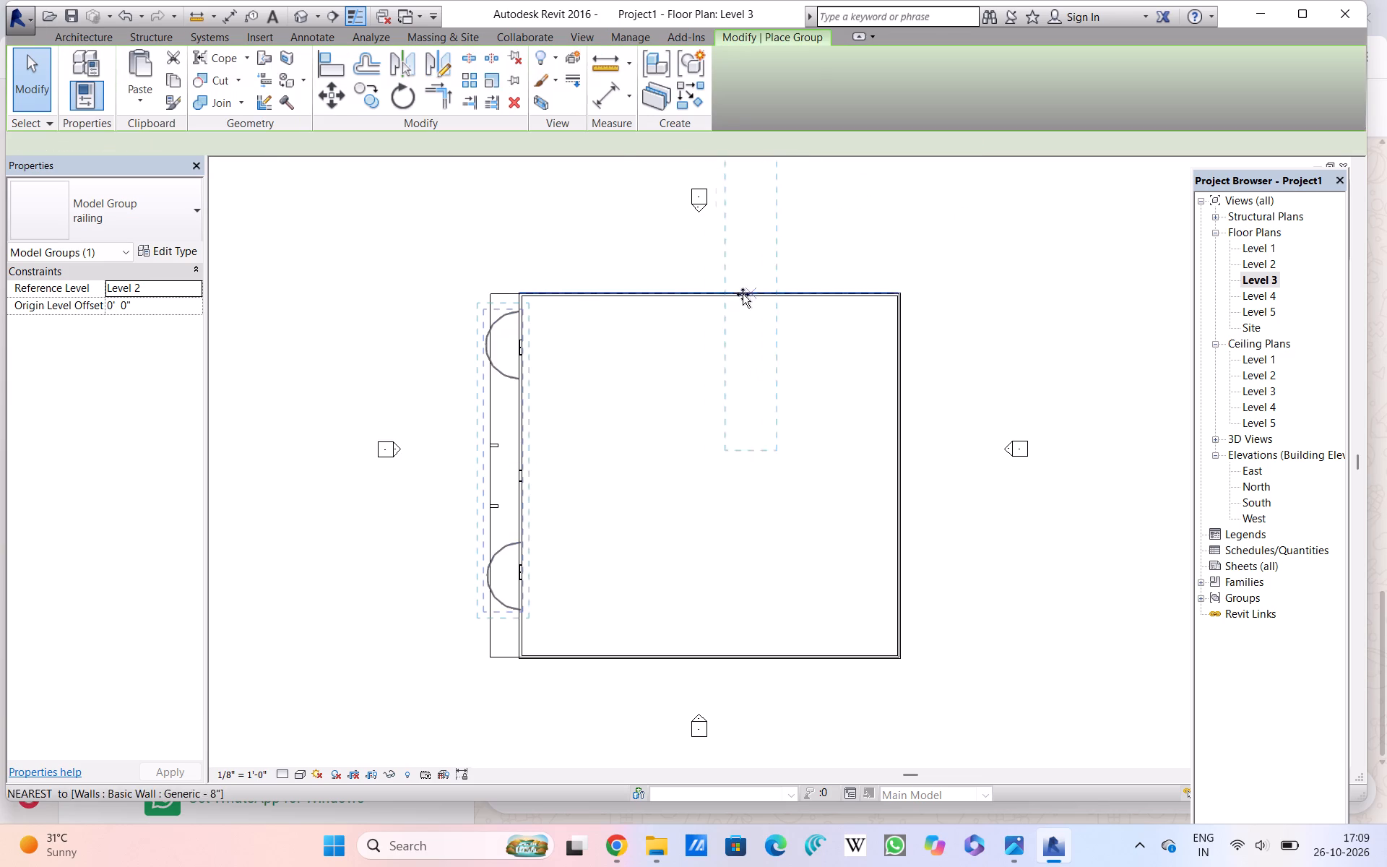
{"action": "double_click", "coordinate": [504, 458]}
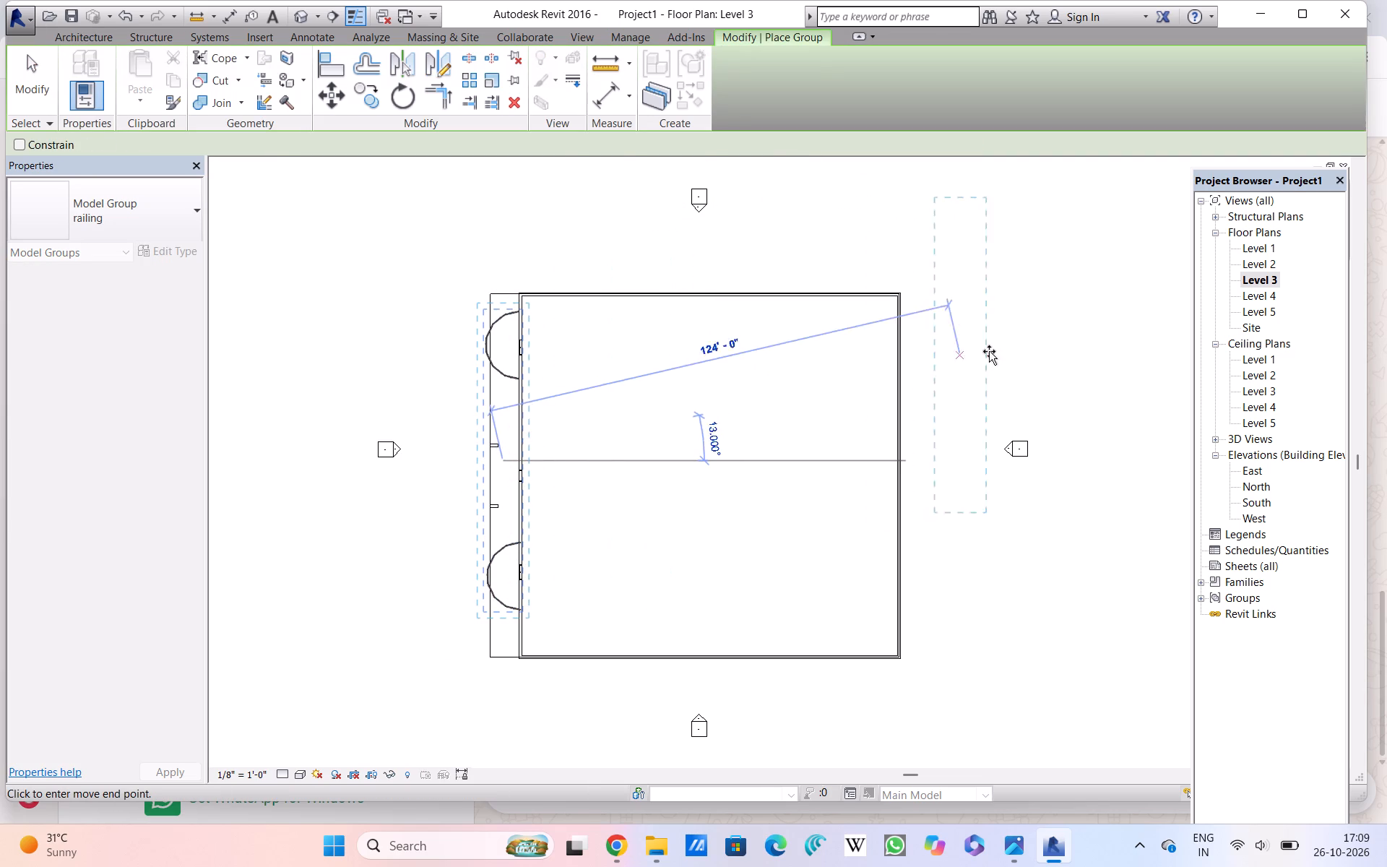
Place the railing model group on the Level 4 floor plan, directly over the railings of the level below.
{"action": "double_click", "coordinate": [1265, 291]}
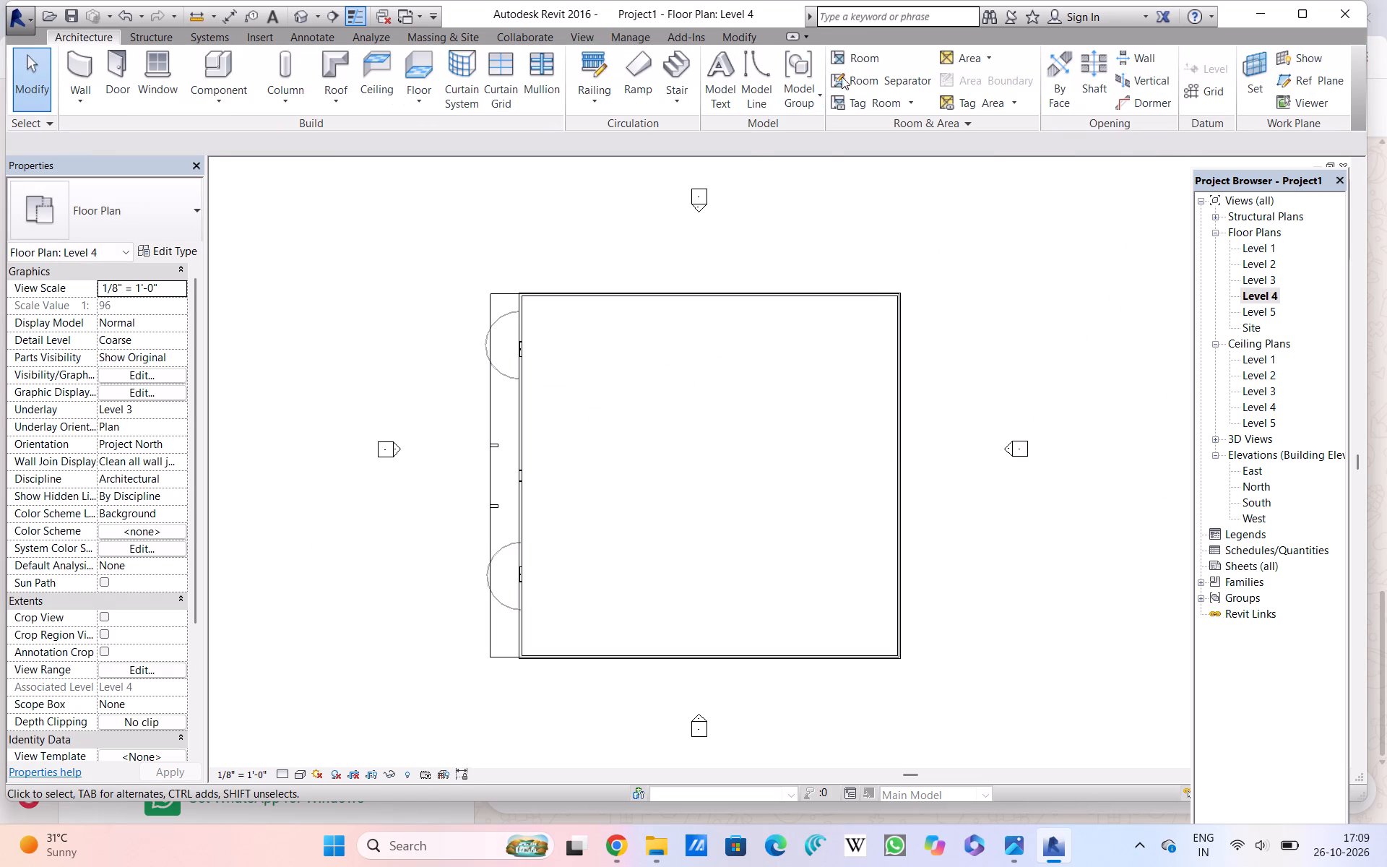
{"action": "left_click", "coordinate": [799, 90]}
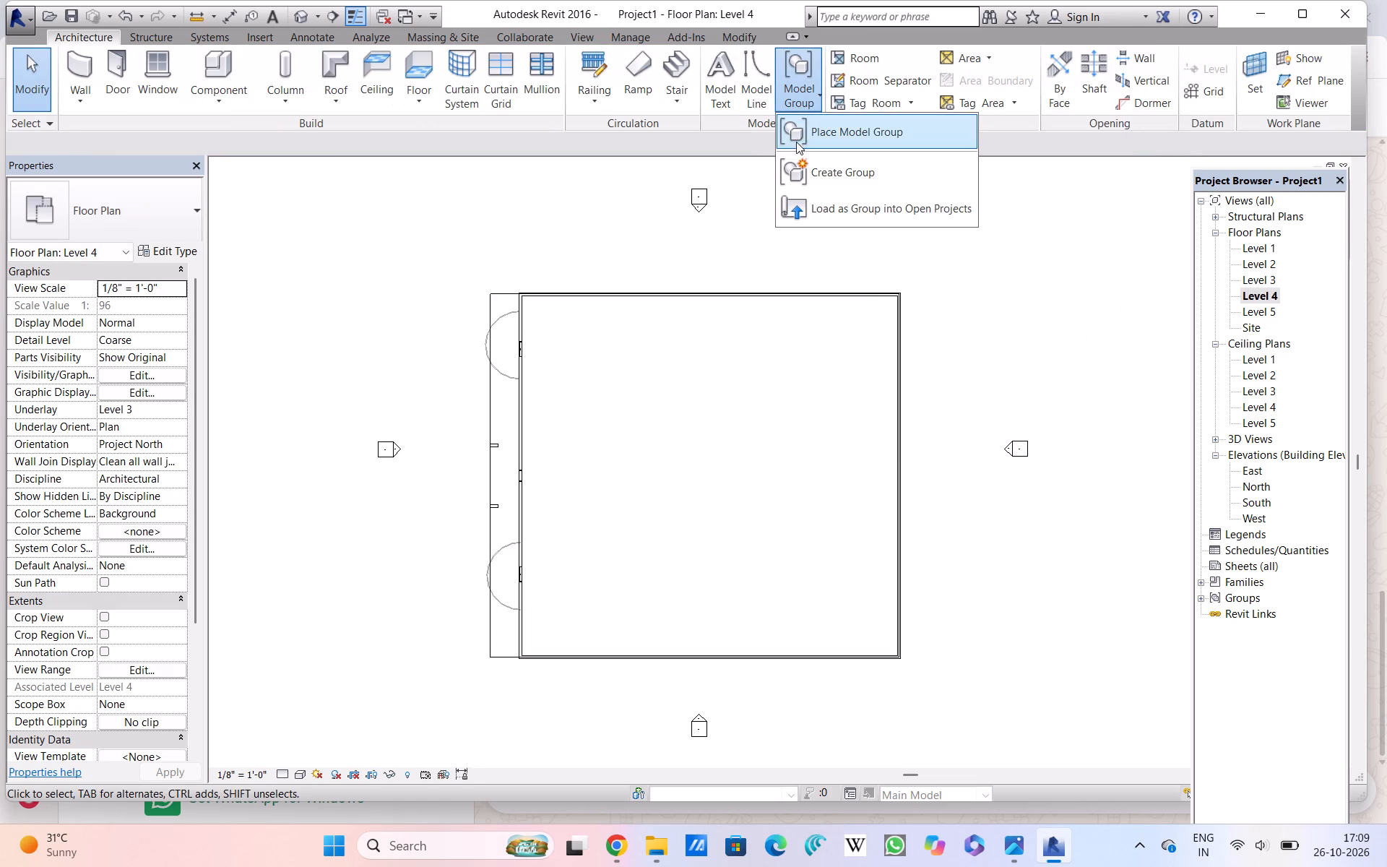
{"action": "left_click", "coordinate": [804, 134]}
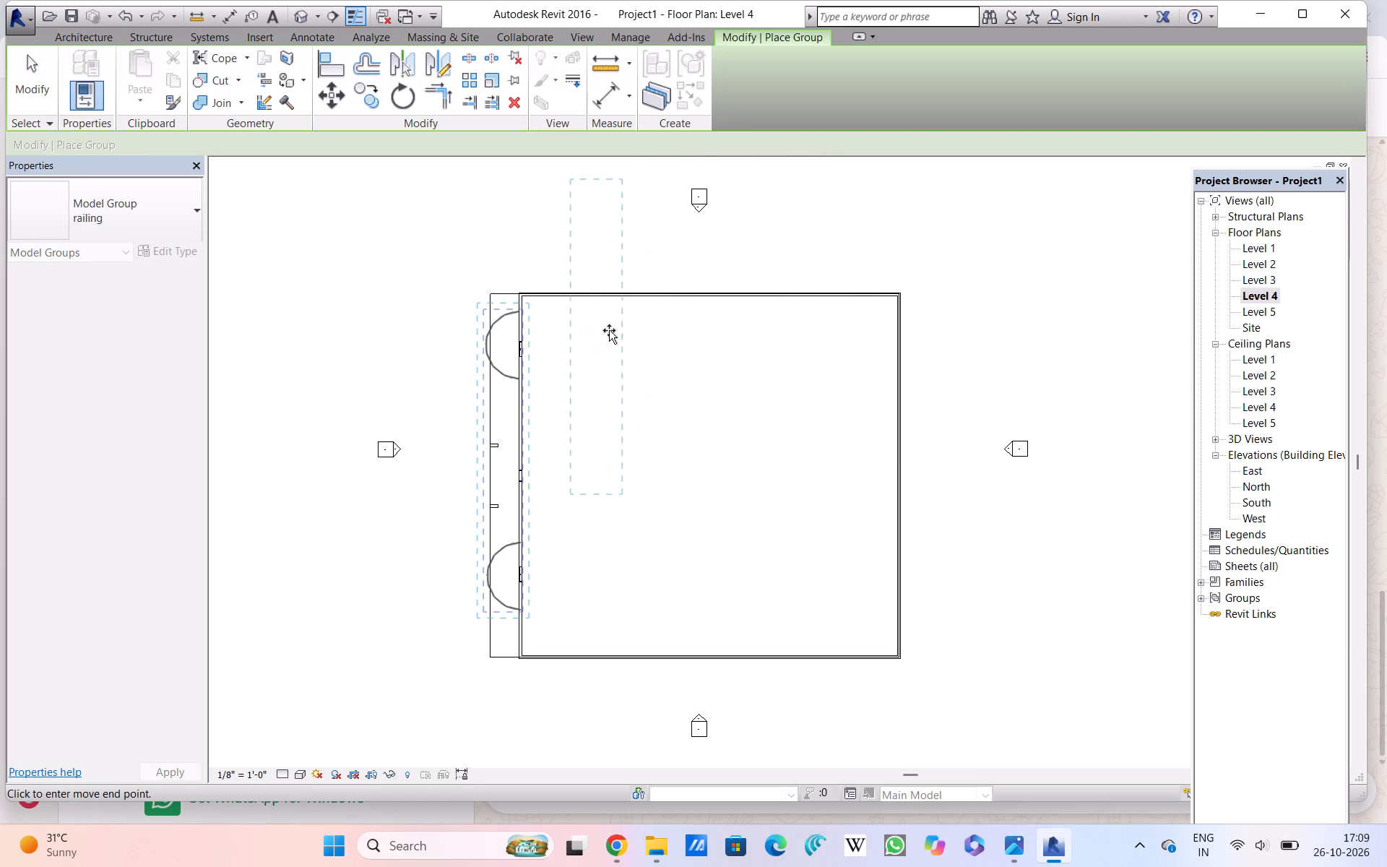
{"action": "left_click", "coordinate": [498, 465]}
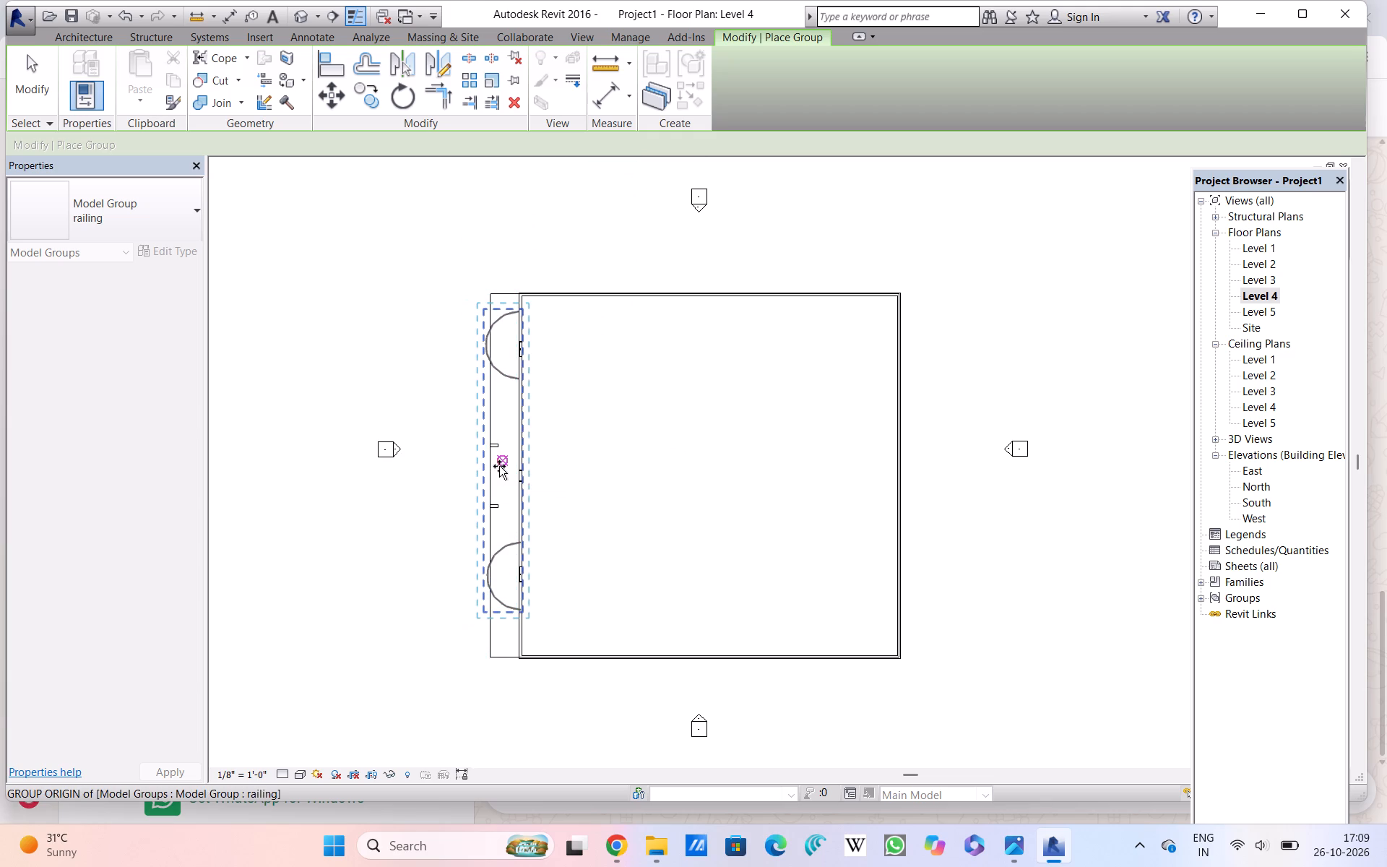
Place the railing model group on the Level 5 floor plan at the group origin of the railings below.
{"action": "double_click", "coordinate": [1243, 311]}
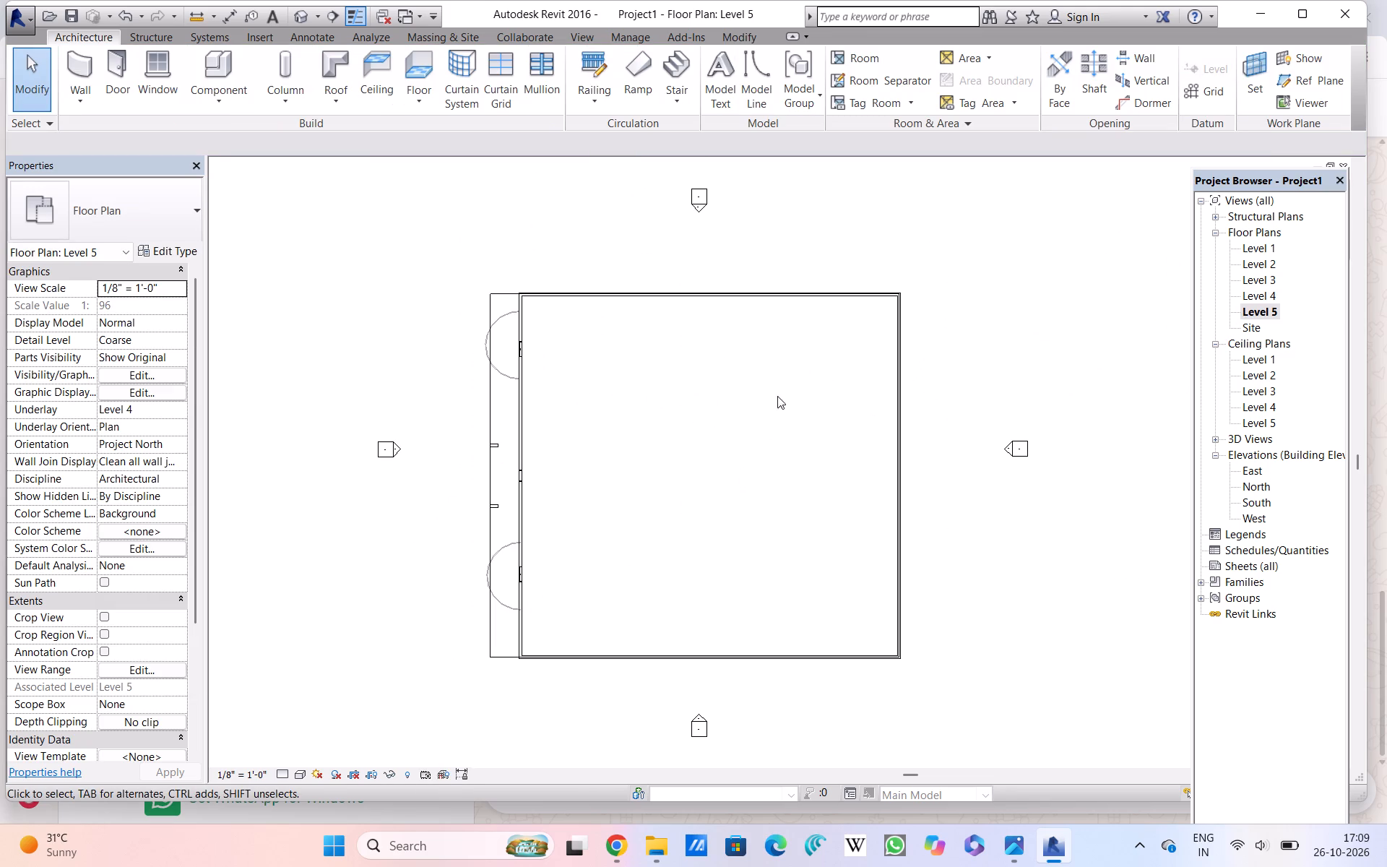
{"action": "left_click", "coordinate": [808, 95]}
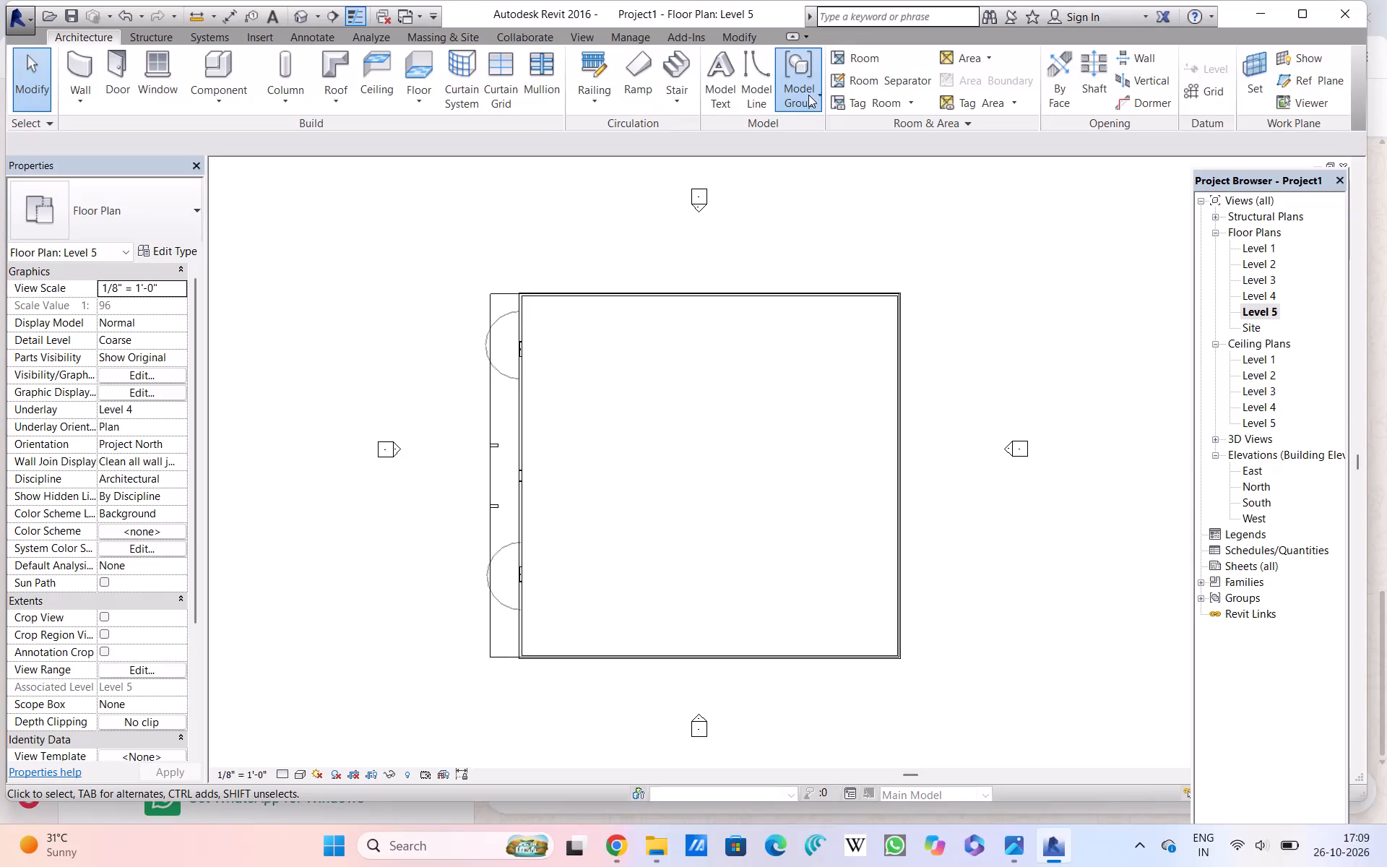
{"action": "left_click", "coordinate": [811, 137]}
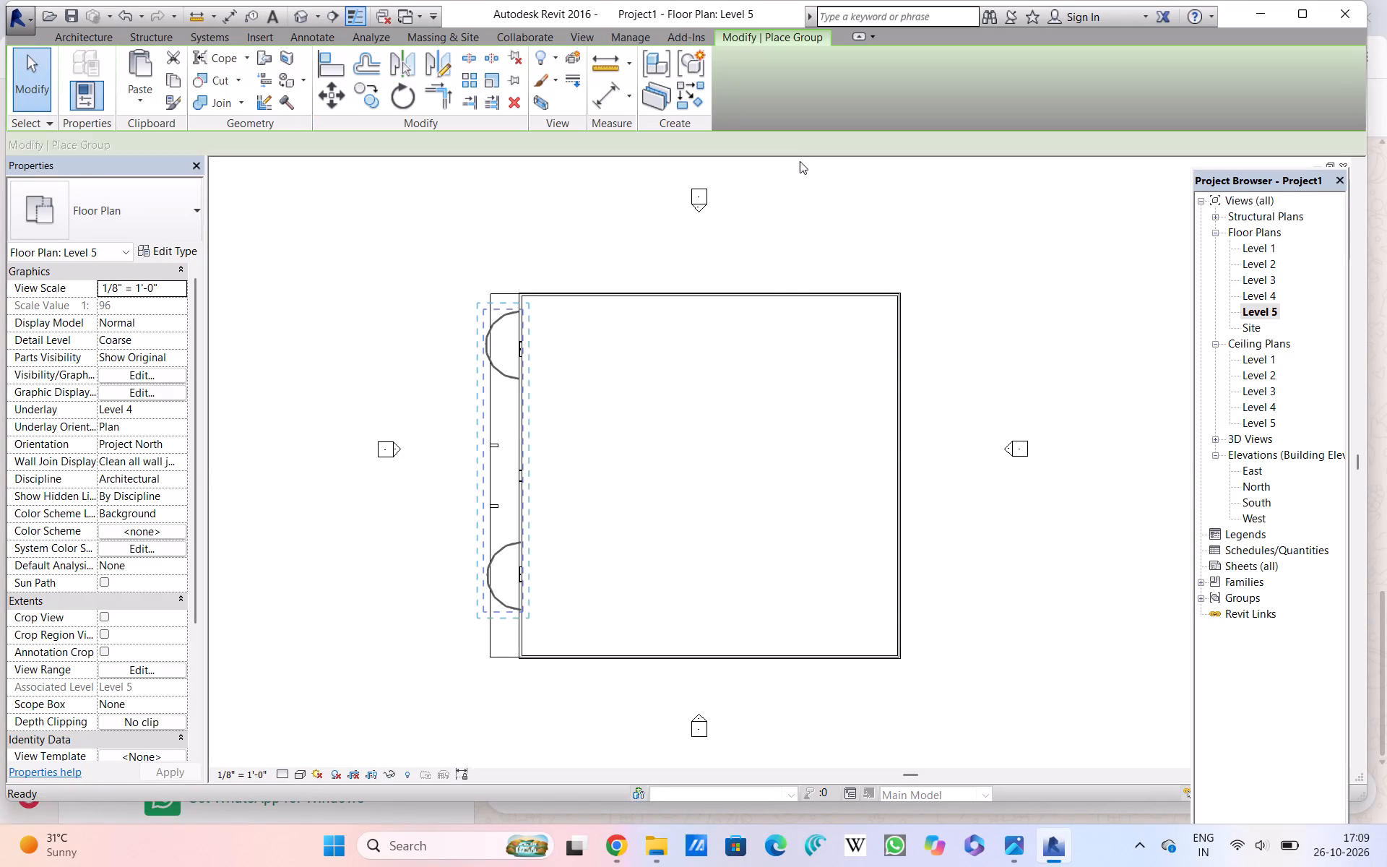
{"action": "left_click", "coordinate": [499, 458]}
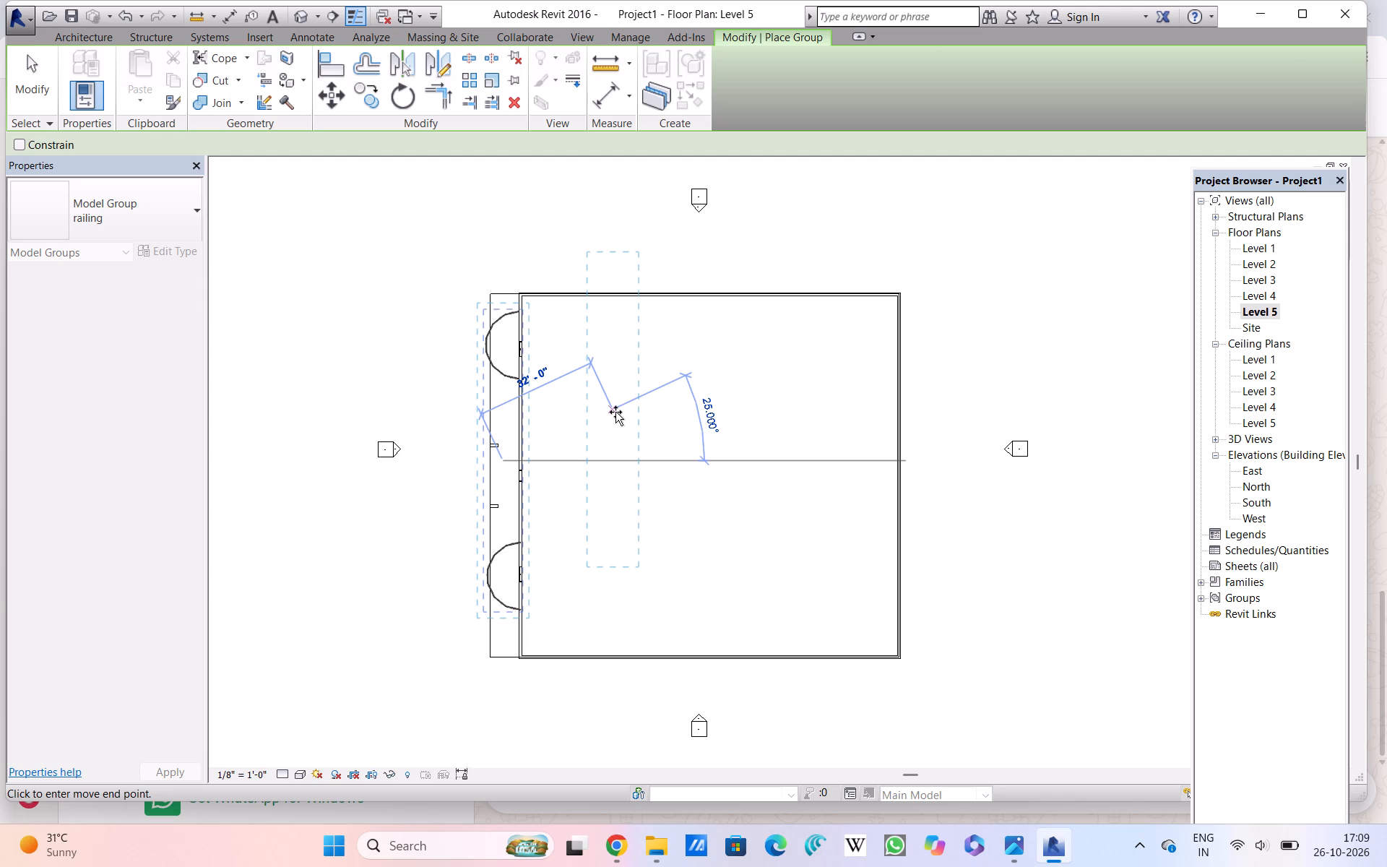
{"action": "key", "text": "Escape"}
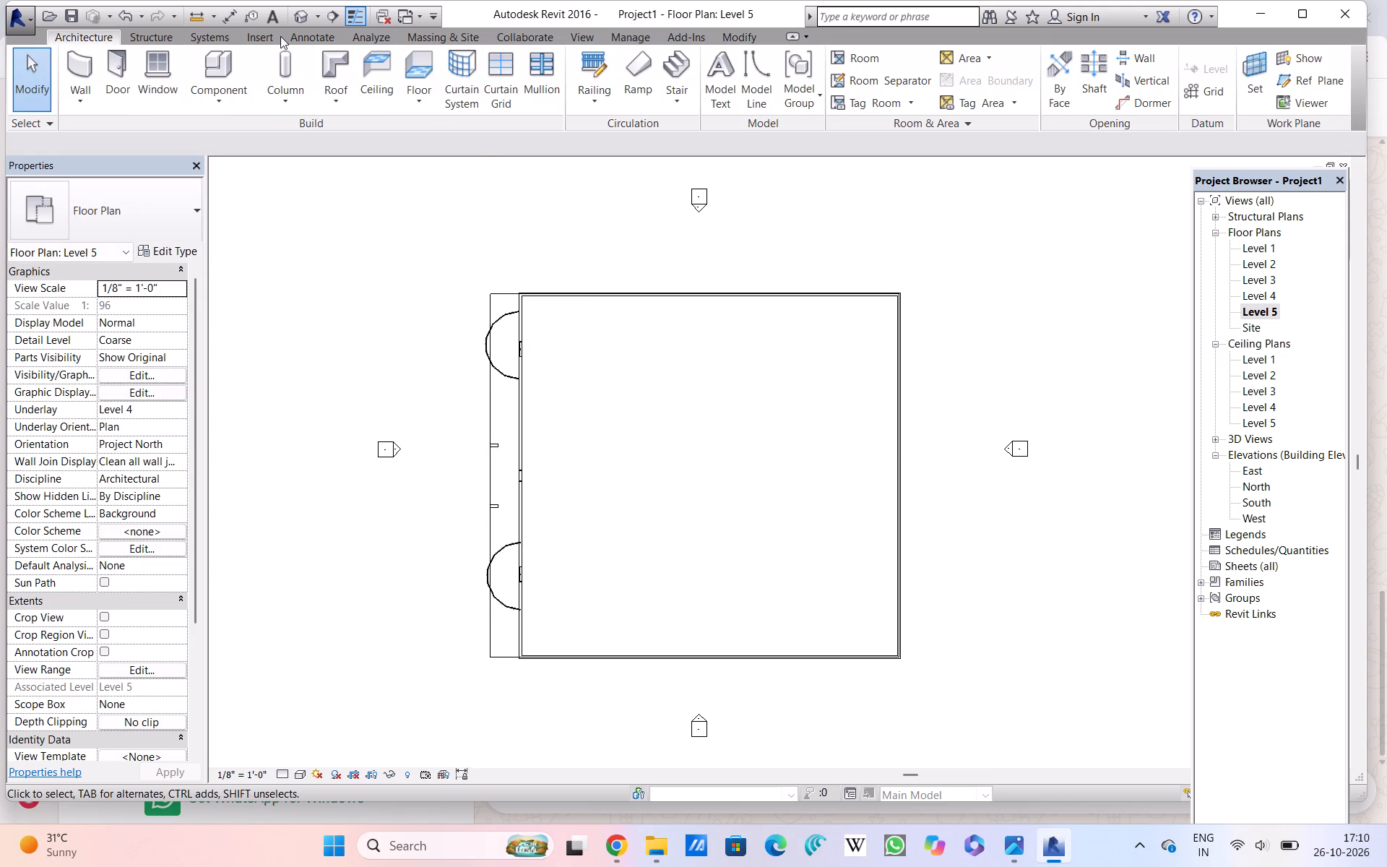
Examine the curved balcony railings across all storeys of the west facade in the 3D view.
{"action": "left_click", "coordinate": [300, 12]}
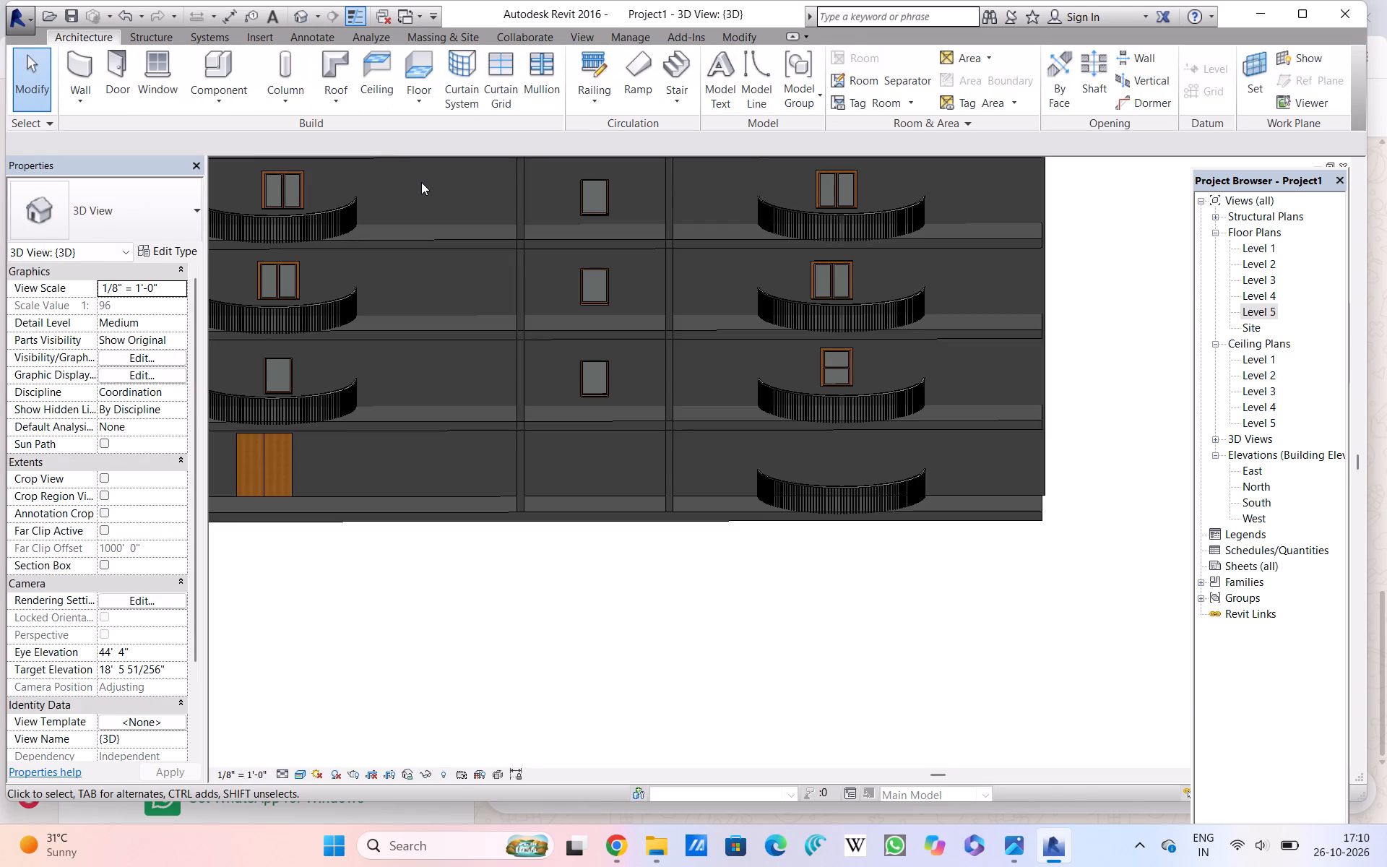
{"action": "scroll", "coordinate": [421, 182], "scroll_direction": "down", "scroll_amount": 2}
{"action": "middle_click_drag", "start_coordinate": [421, 187], "coordinate": [522, 374]}
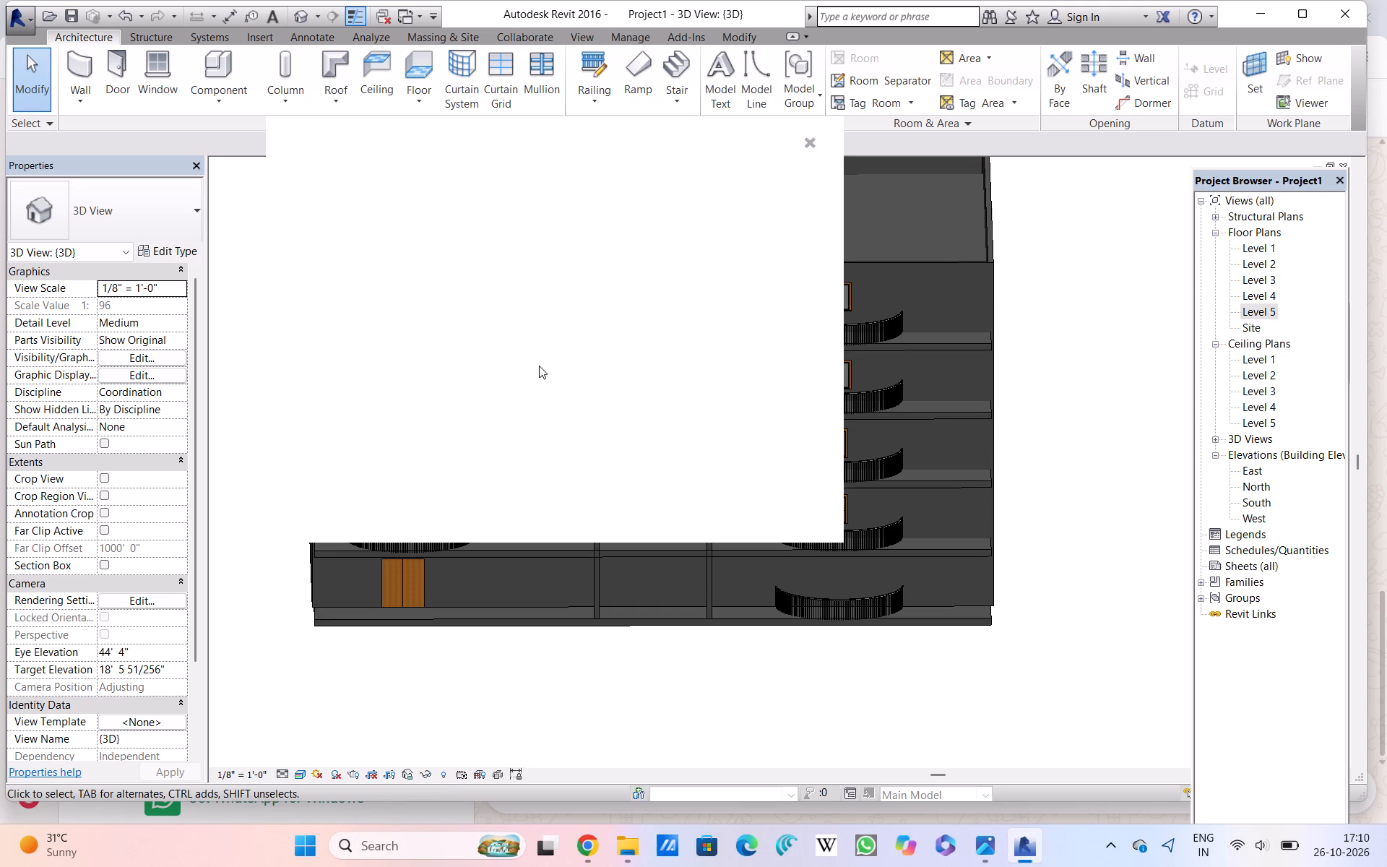
{"action": "triple_click", "coordinate": [813, 143]}
{"action": "left_click", "coordinate": [813, 143]}
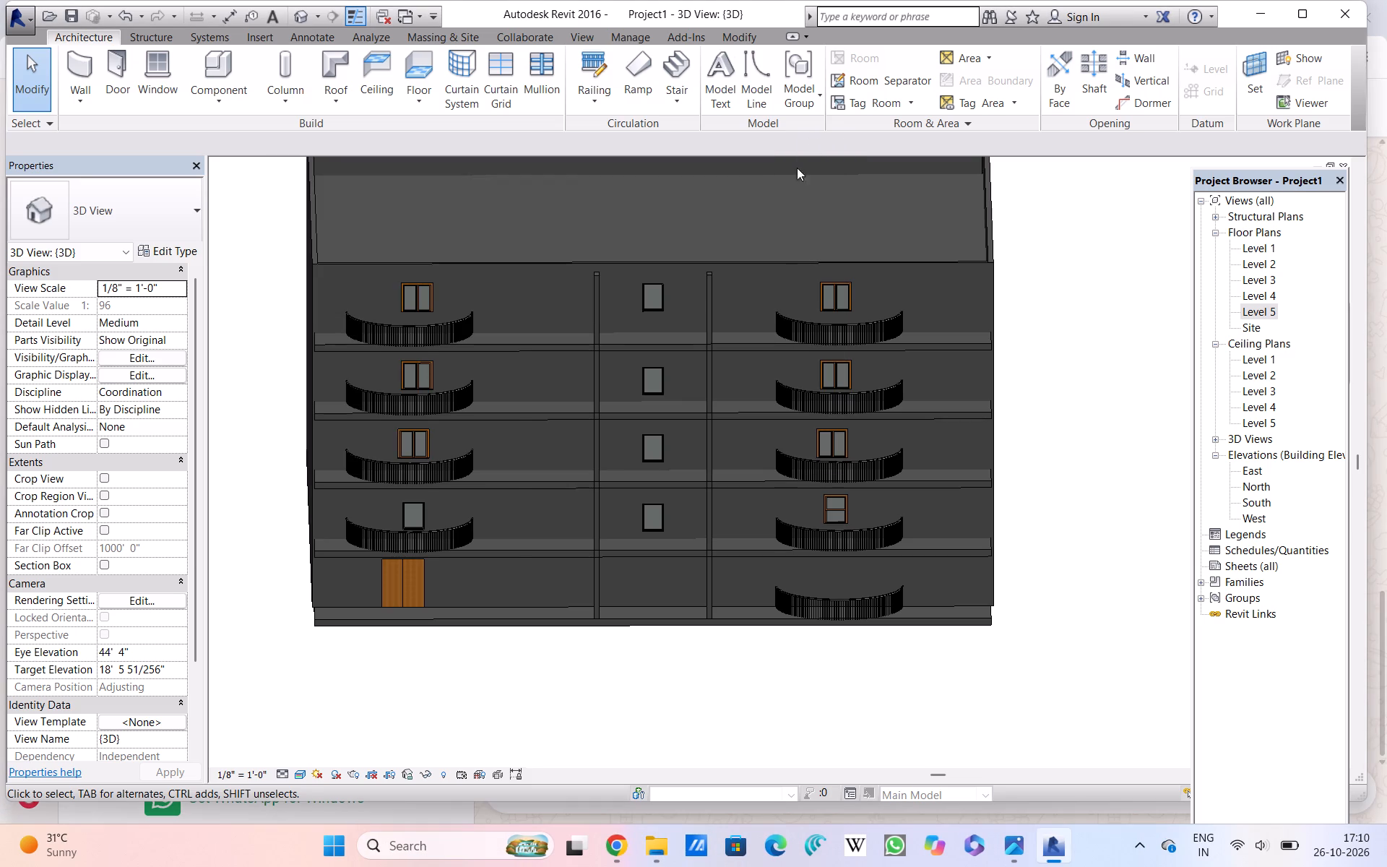
{"action": "middle_click_drag", "start_coordinate": [785, 347], "coordinate": [783, 306]}
{"action": "middle_click_drag", "start_coordinate": [795, 289], "coordinate": [795, 264], "text": "shift"}
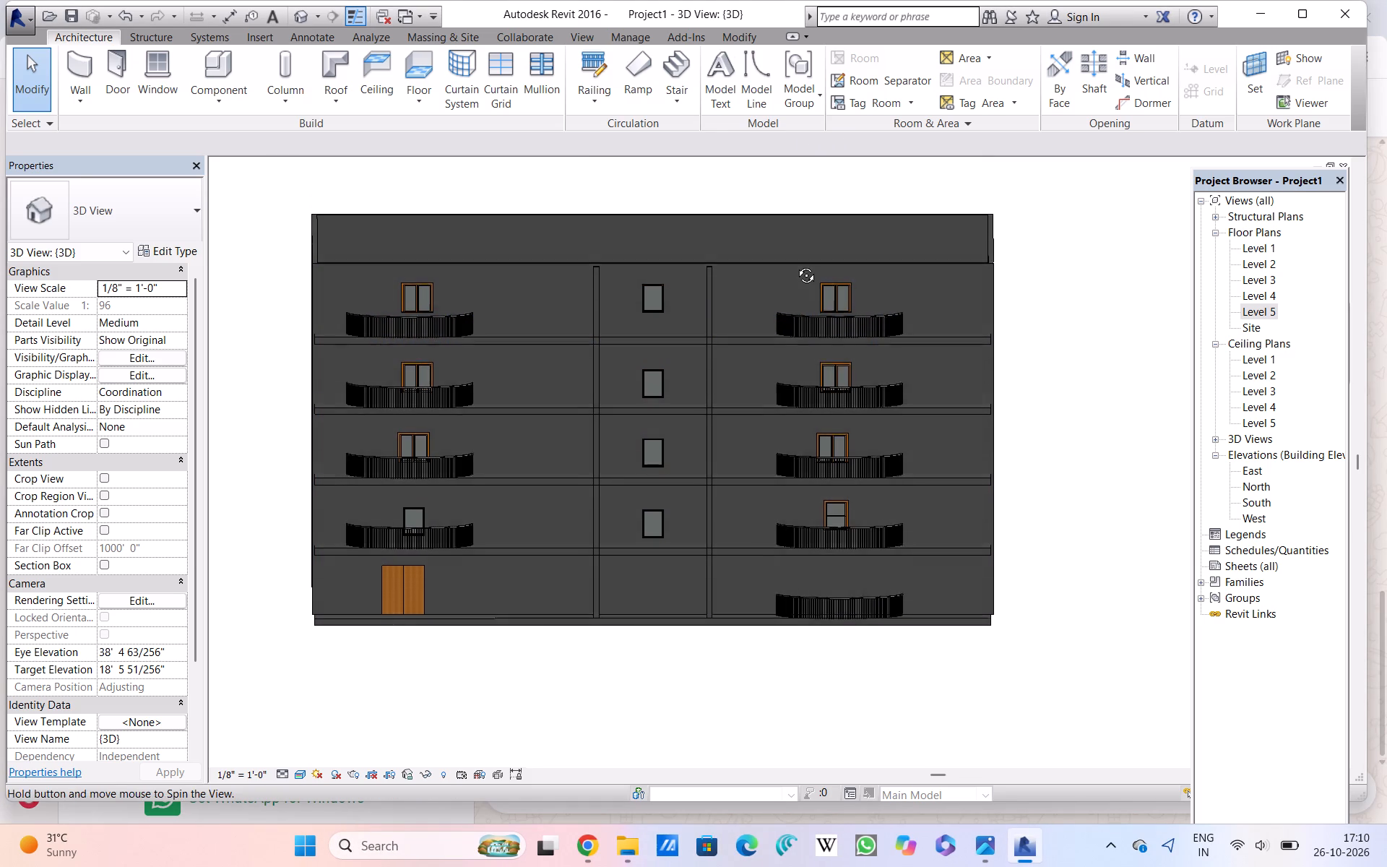
{"action": "middle_click_drag", "start_coordinate": [795, 264], "coordinate": [795, 264], "text": "shift"}
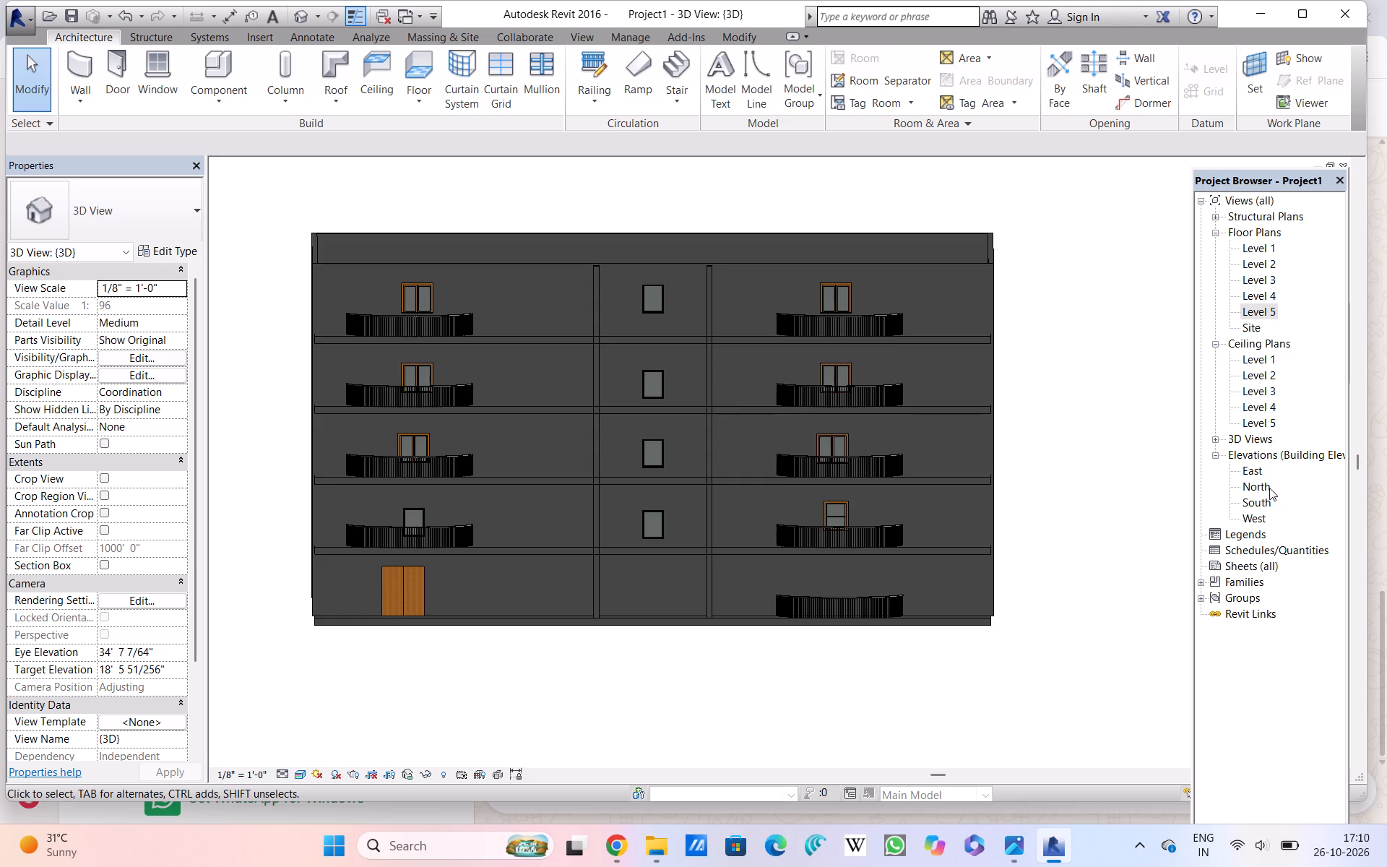
Open the South elevation view.
{"action": "double_click", "coordinate": [1257, 504]}
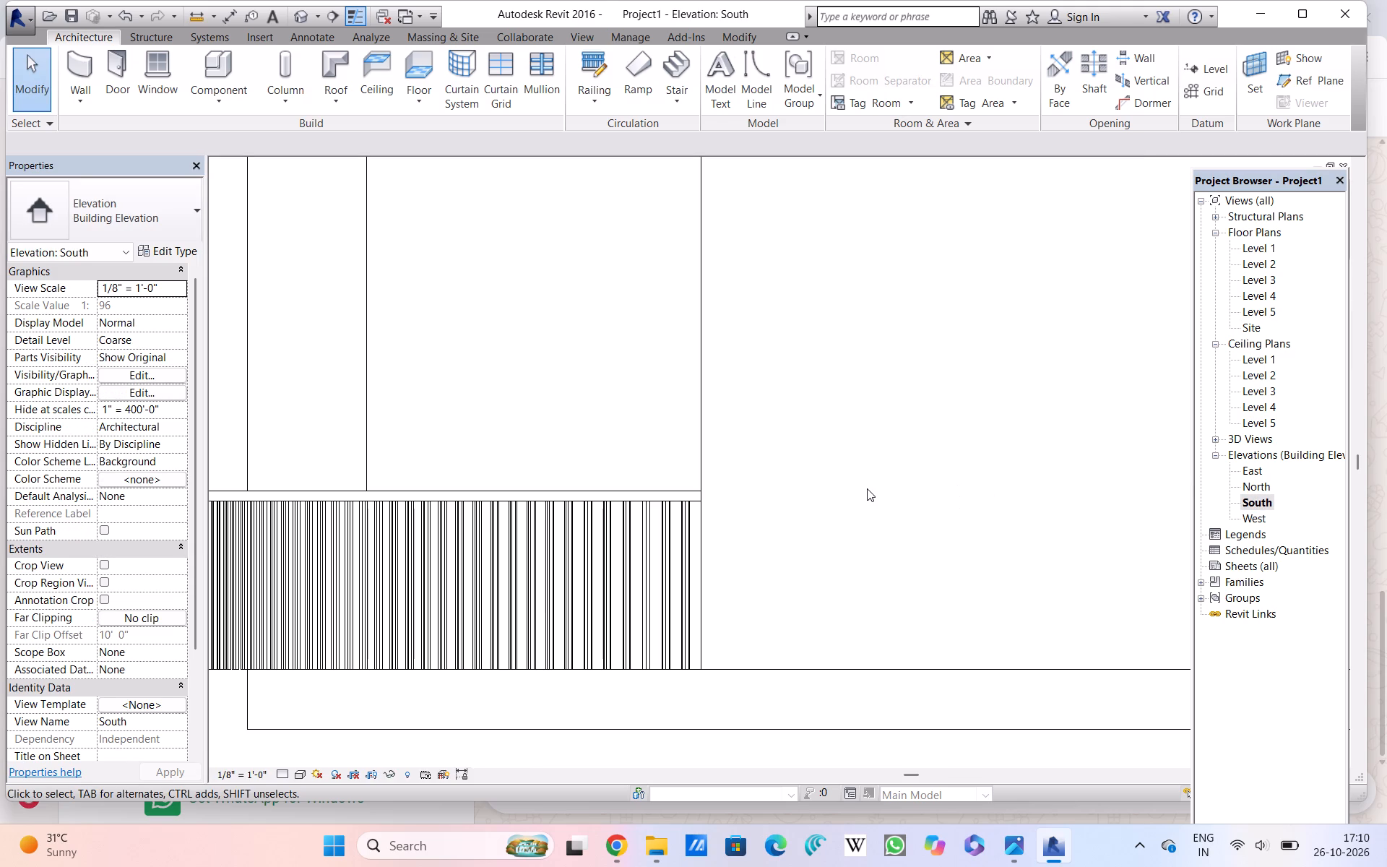
Start the Level command in the South elevation with the full facade and level heads in reach.
{"action": "scroll", "coordinate": [867, 488], "scroll_direction": "down", "scroll_amount": 16}
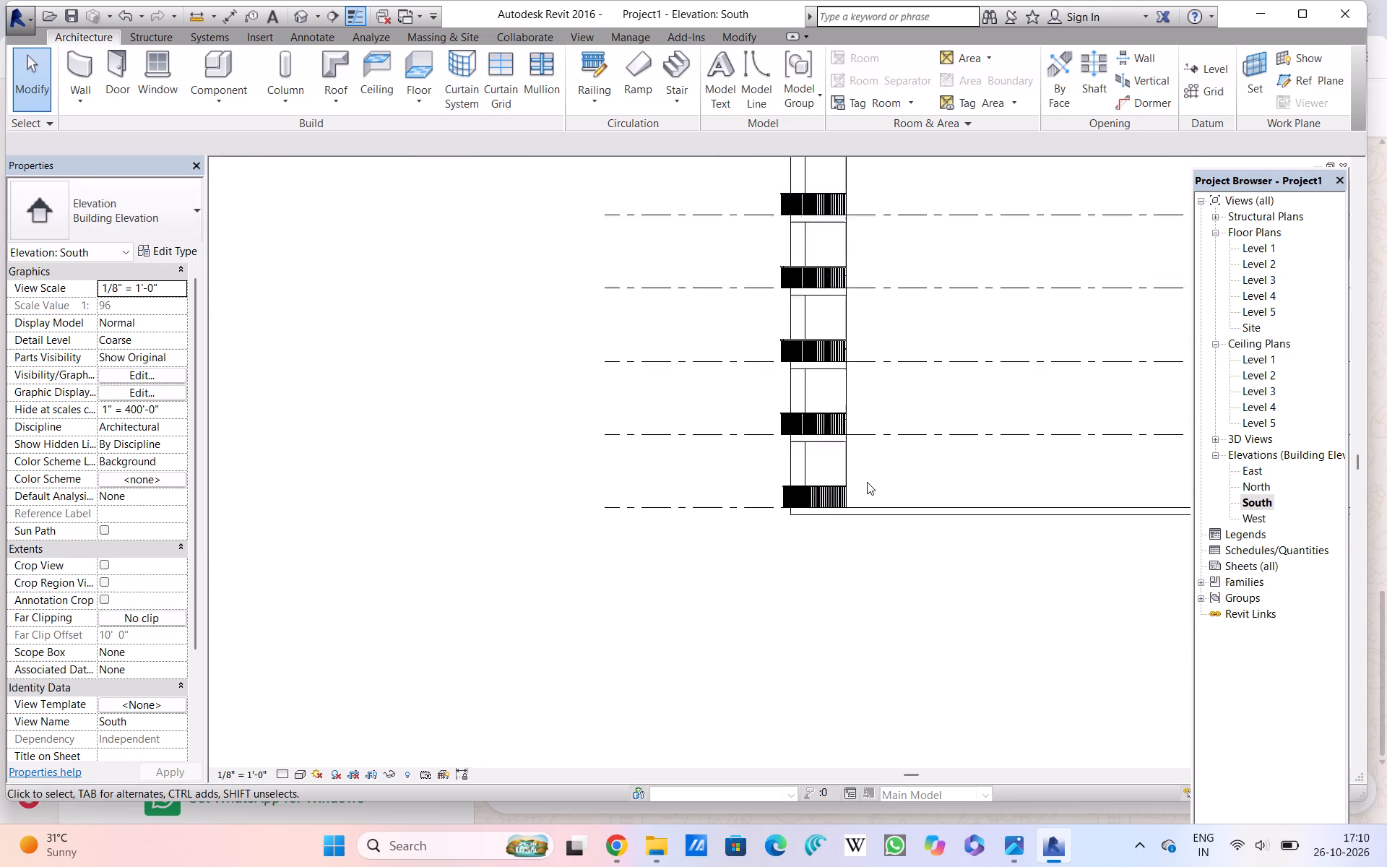
{"action": "scroll", "coordinate": [867, 482], "scroll_direction": "down", "scroll_amount": 1}
{"action": "middle_click_drag", "start_coordinate": [911, 374], "coordinate": [751, 397]}
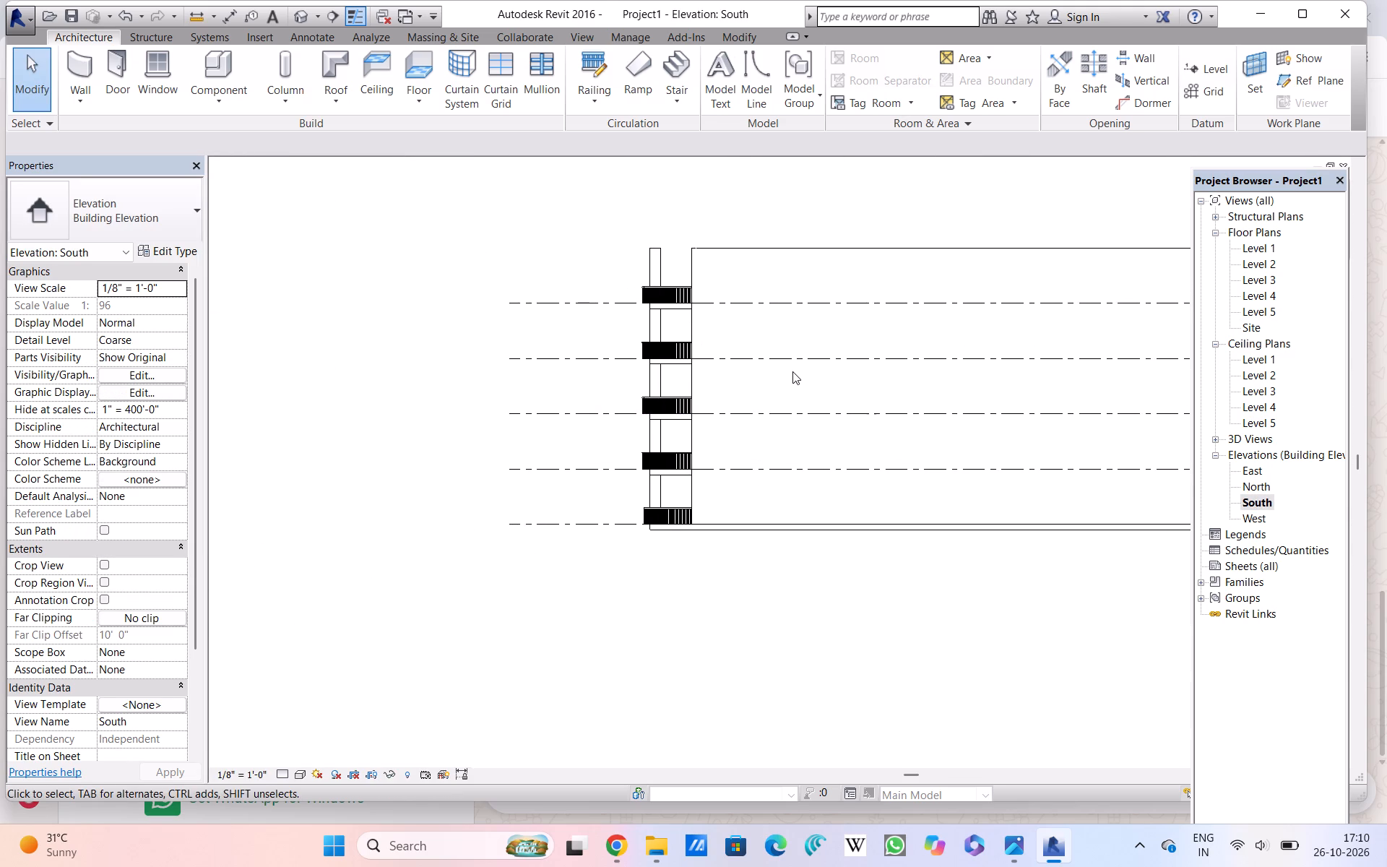
{"action": "middle_click_drag", "start_coordinate": [799, 371], "coordinate": [621, 468]}
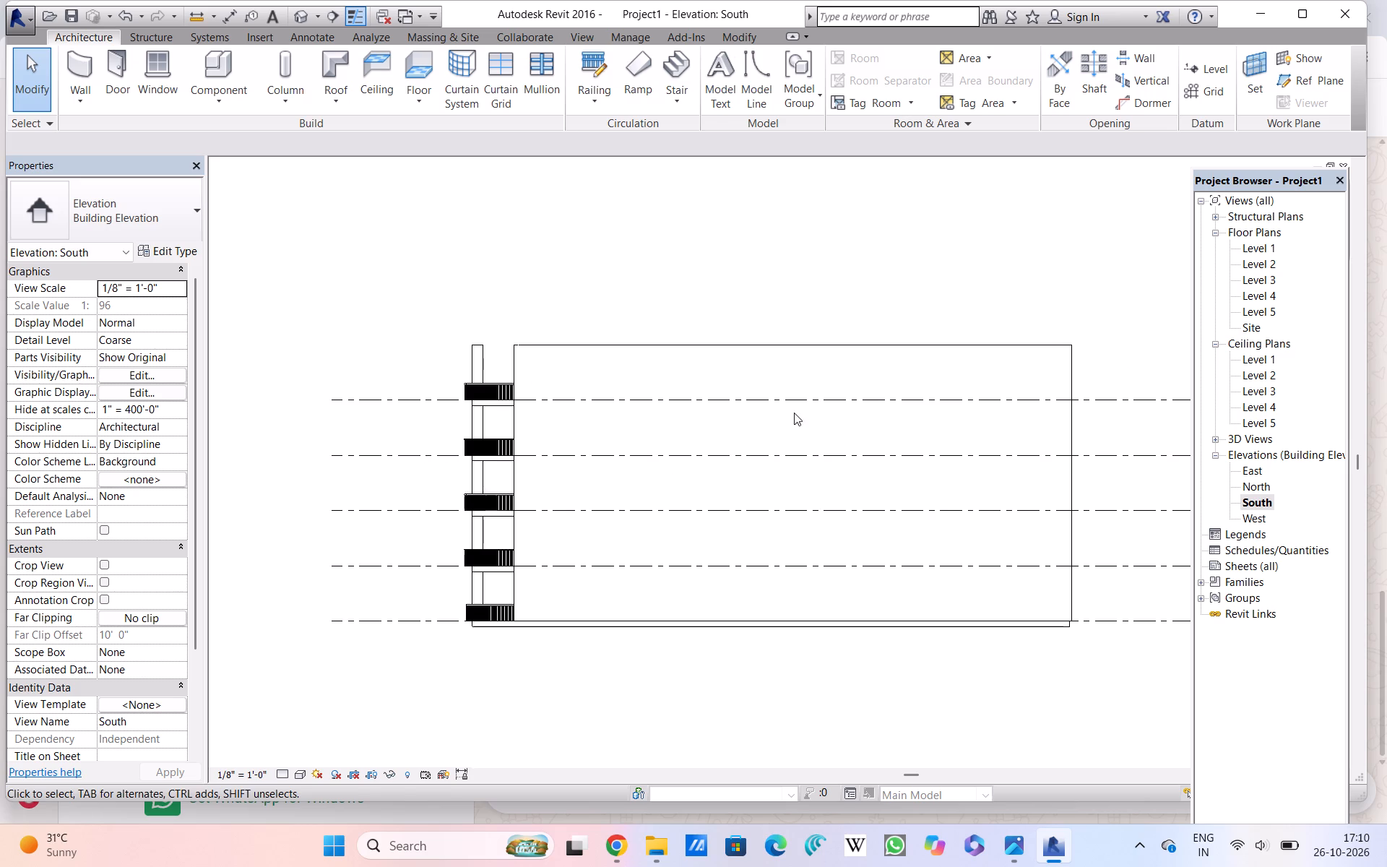
{"action": "middle_click_drag", "start_coordinate": [794, 413], "coordinate": [667, 392]}
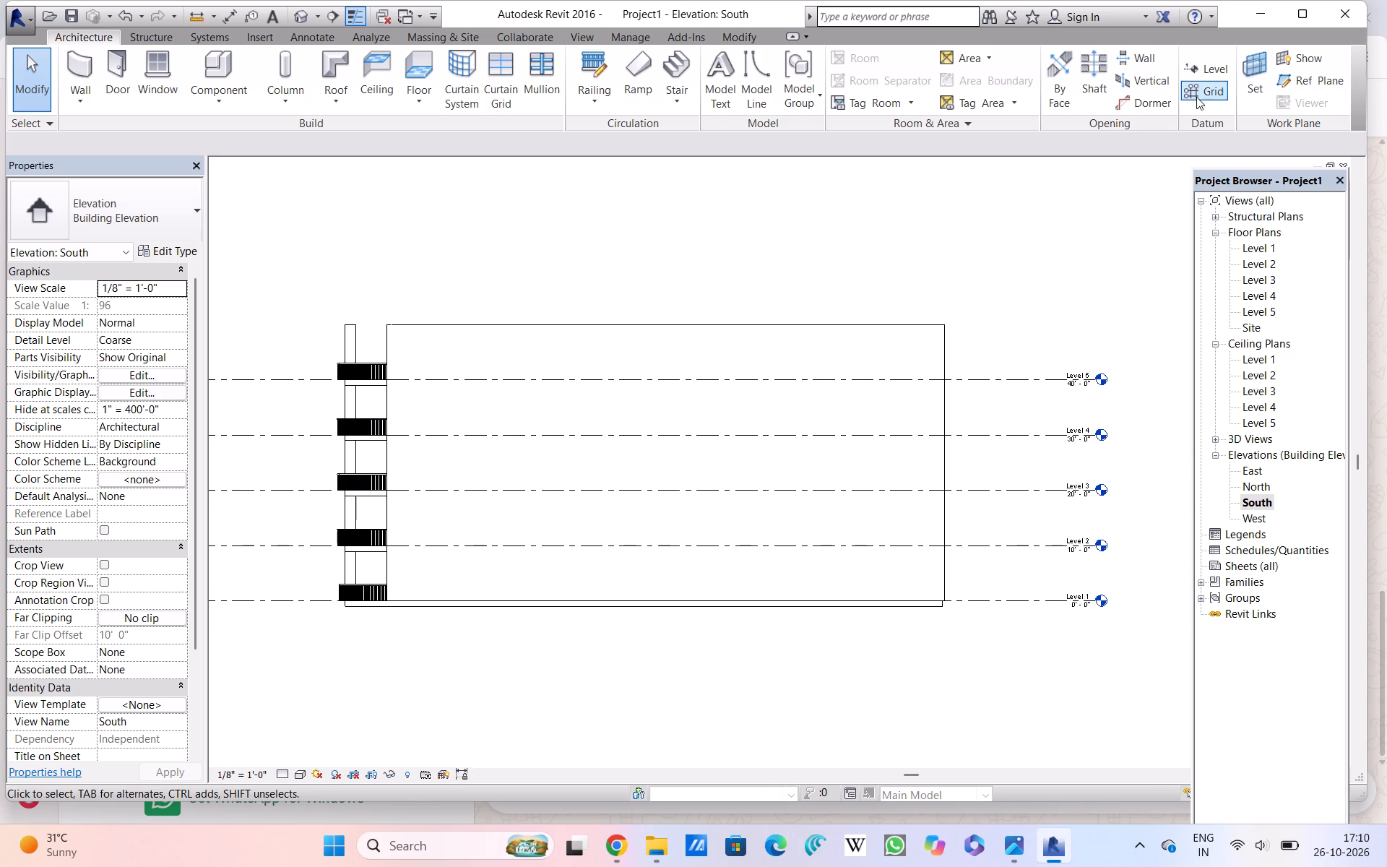
{"action": "left_click", "coordinate": [1204, 74]}
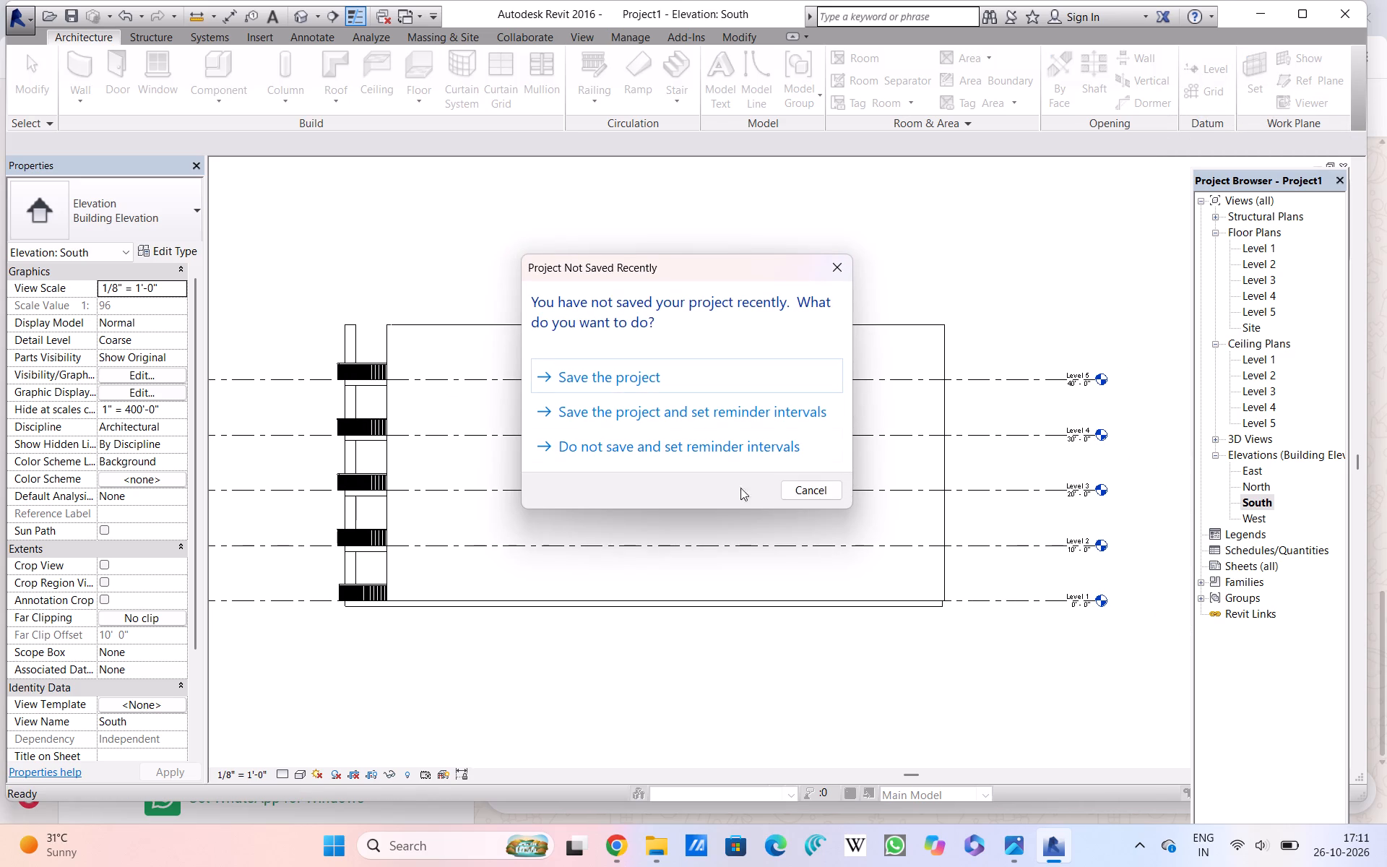
Save the project in Documents under the file name "5 storyed building".
{"action": "left_click", "coordinate": [660, 376]}
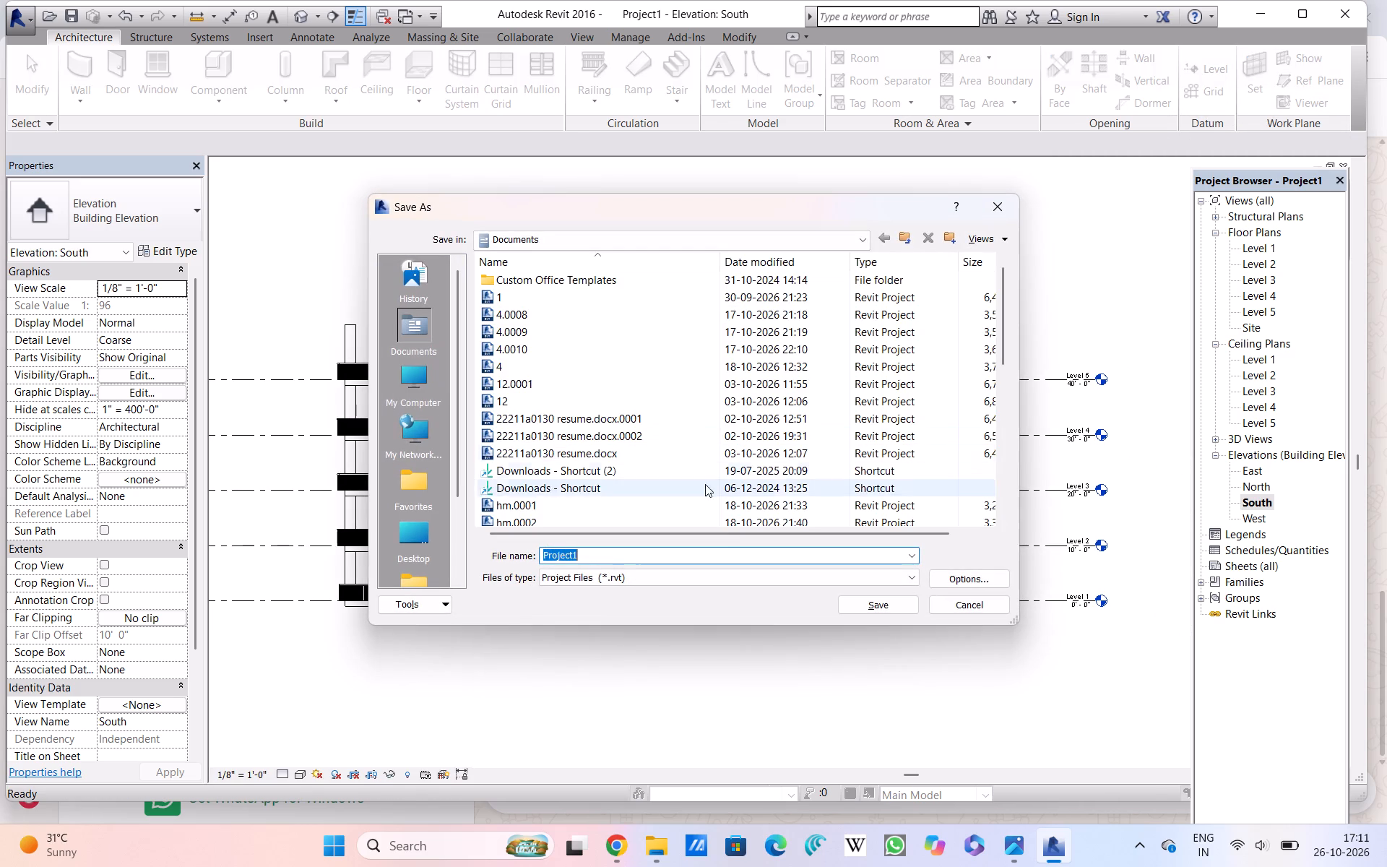
{"action": "key", "text": "BackSpace"}
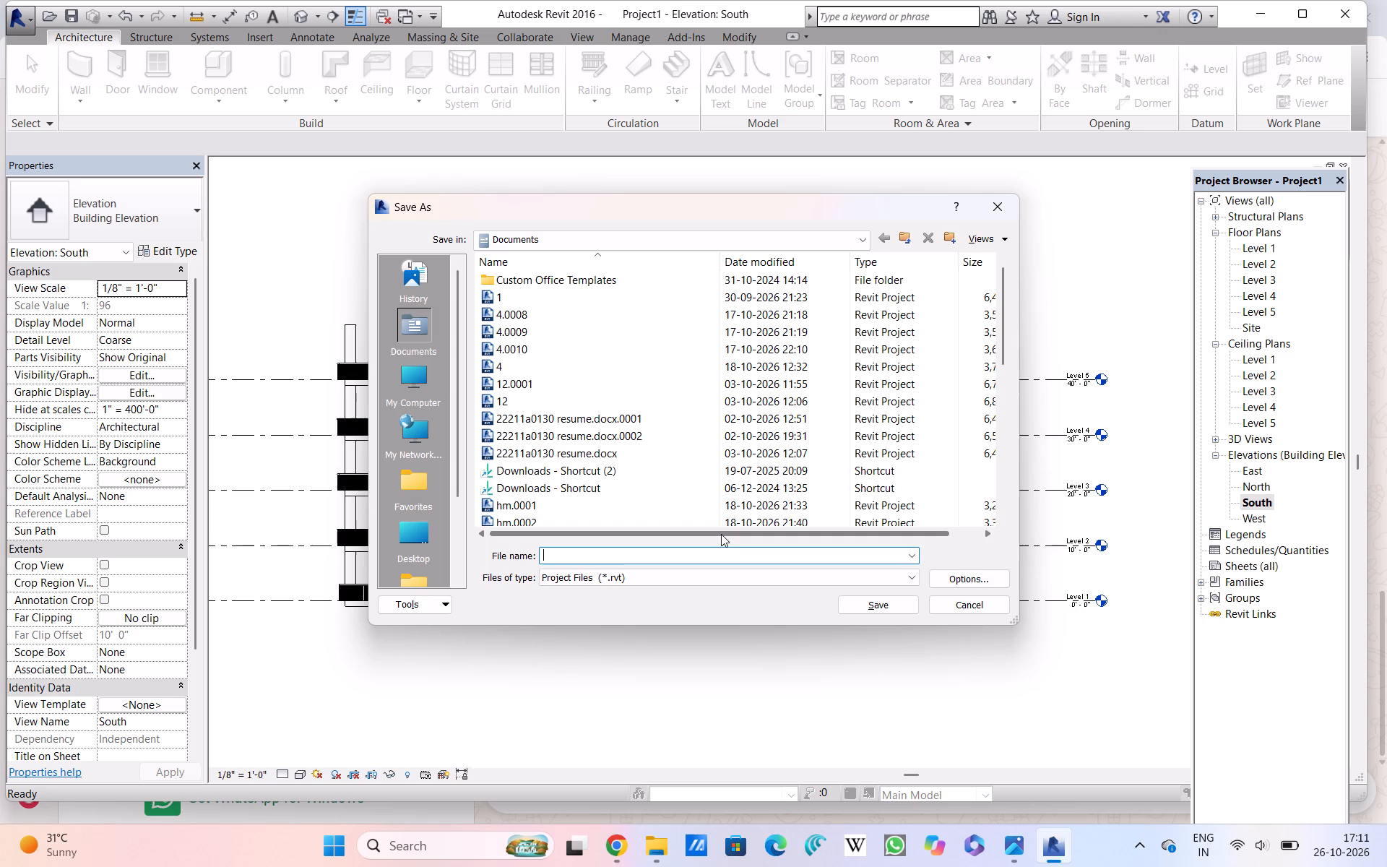
{"action": "type", "text": "5 a"}
{"action": "key", "text": "BackSpace"}
{"action": "type", "text": "sto"}
{"action": "type", "text": "ryed building"}
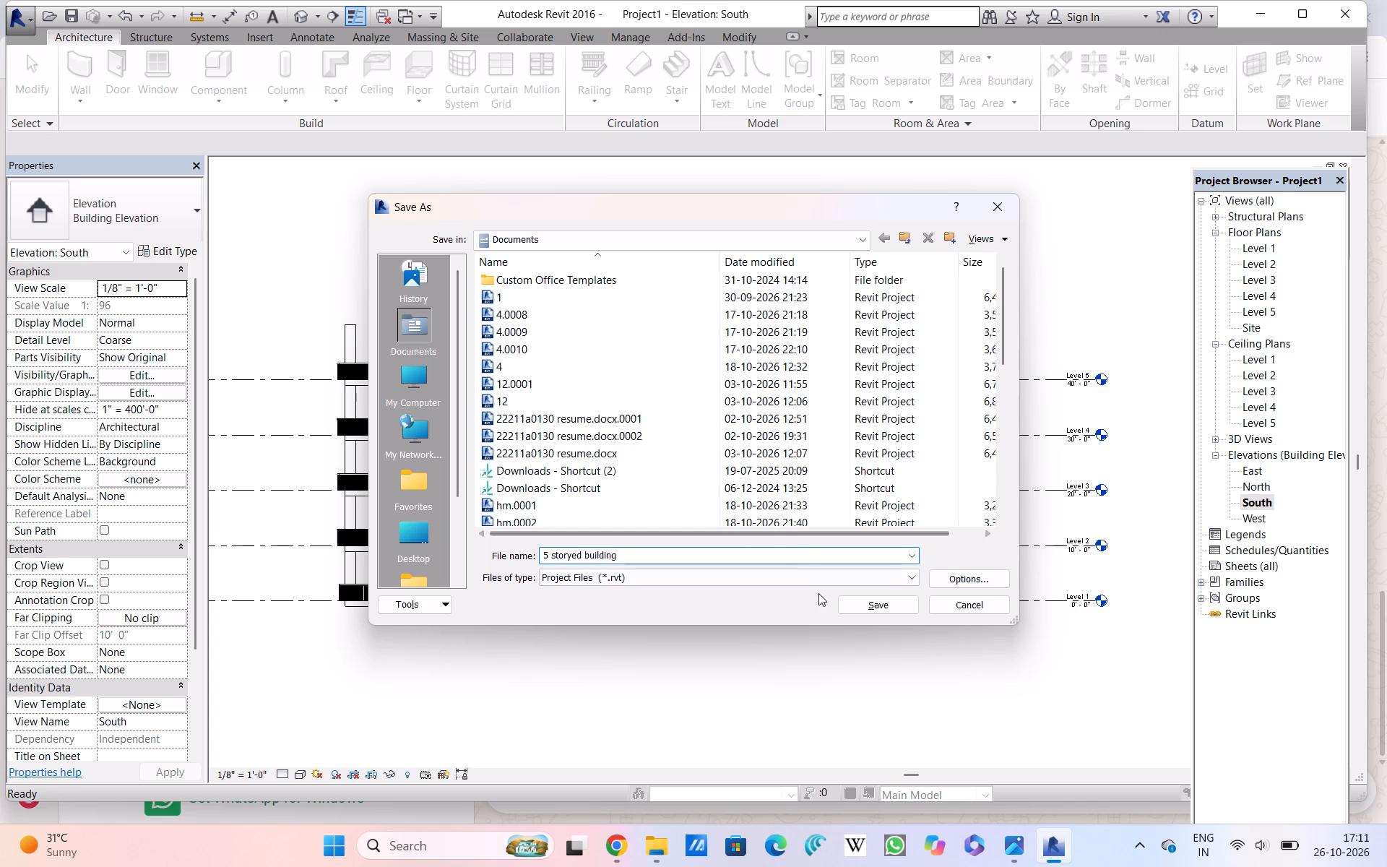
{"action": "left_click", "coordinate": [846, 605]}
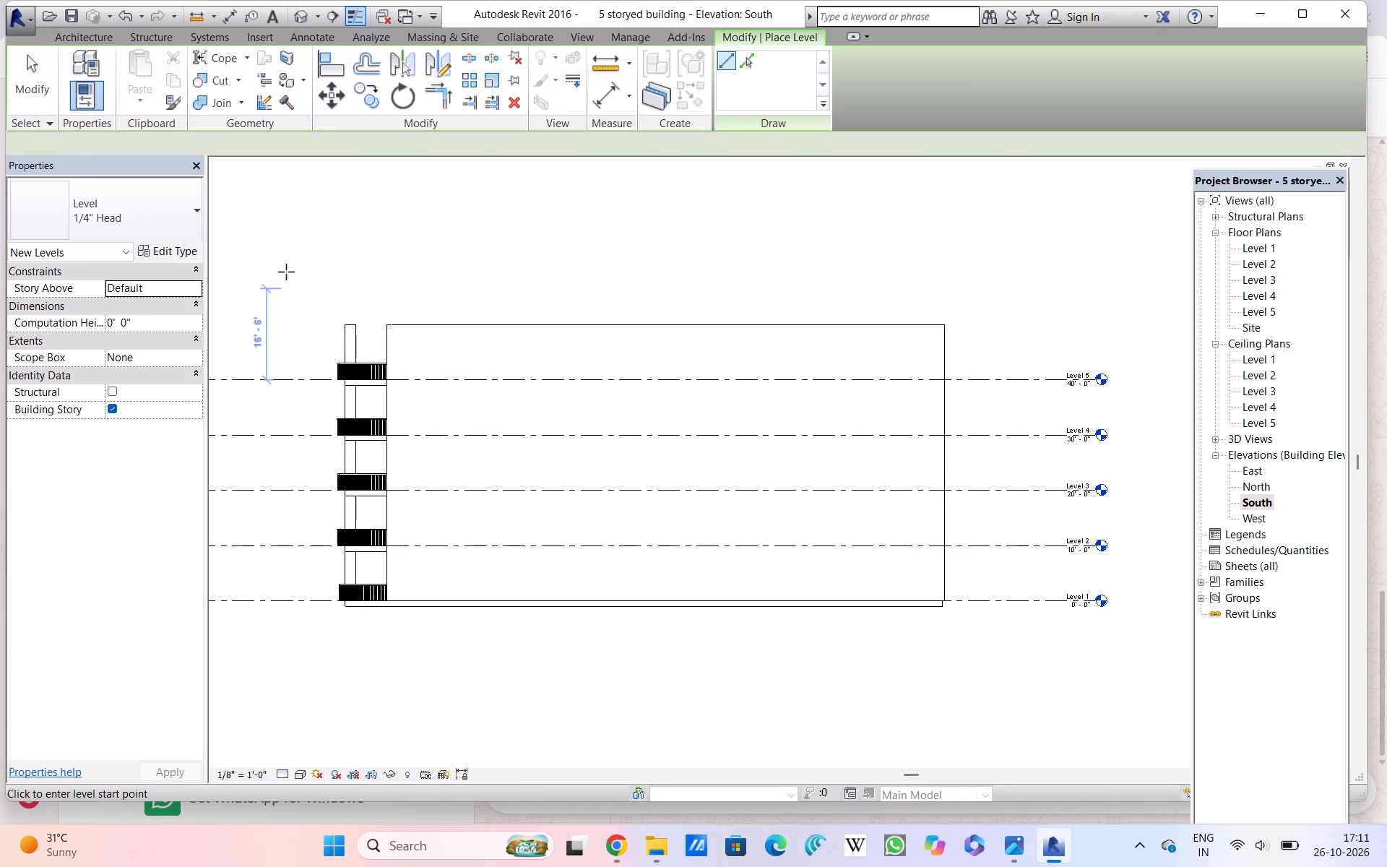
Create a level 10' above Level 5 by picking its line with an offset, generating only a floor plan view.
{"action": "left_click", "coordinate": [744, 62]}
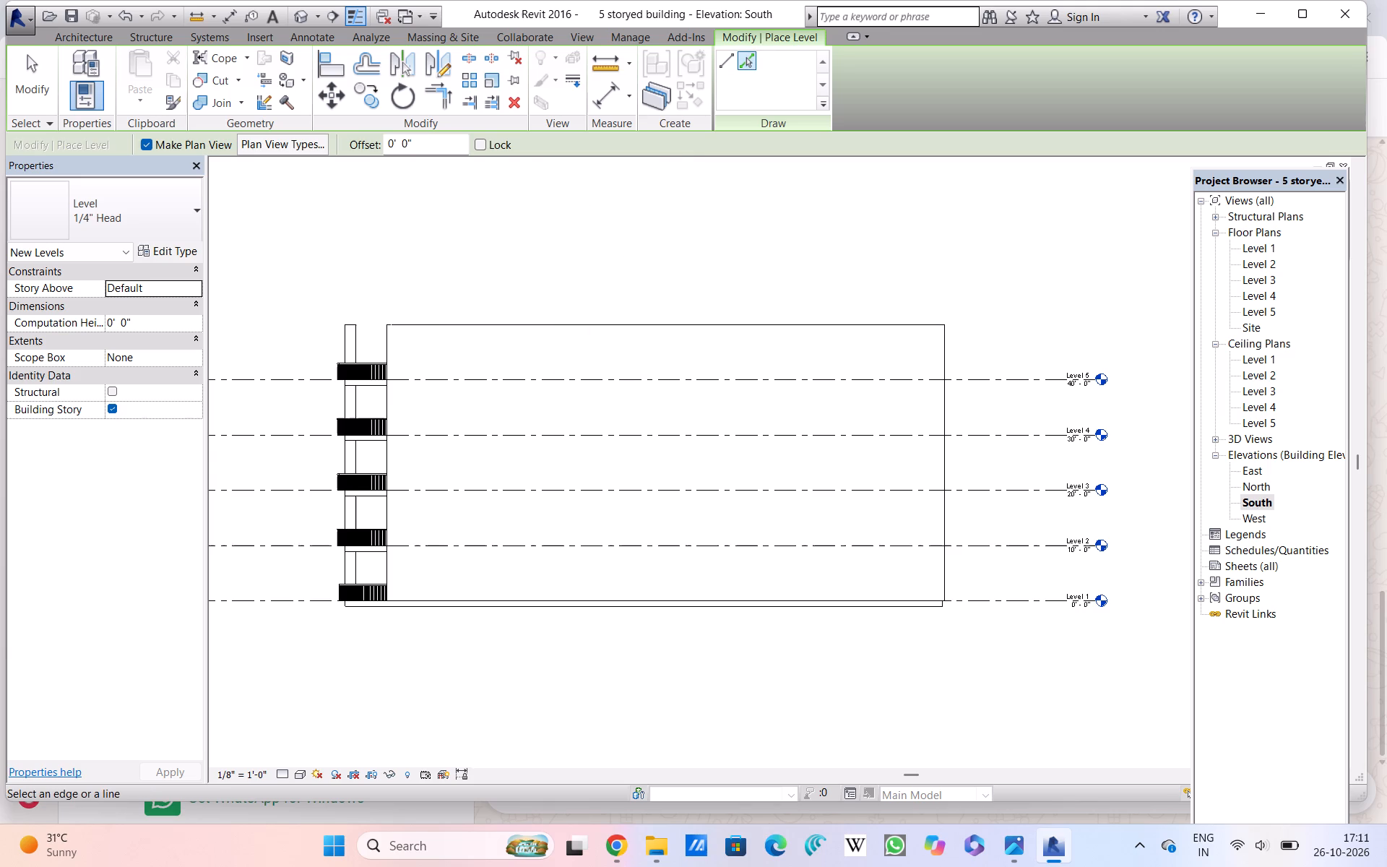
{"action": "left_click_drag", "start_coordinate": [418, 137], "coordinate": [358, 142]}
{"action": "key", "text": "BackSpace"}
{"action": "type", "text": "10'"}
{"action": "key", "text": "Return"}
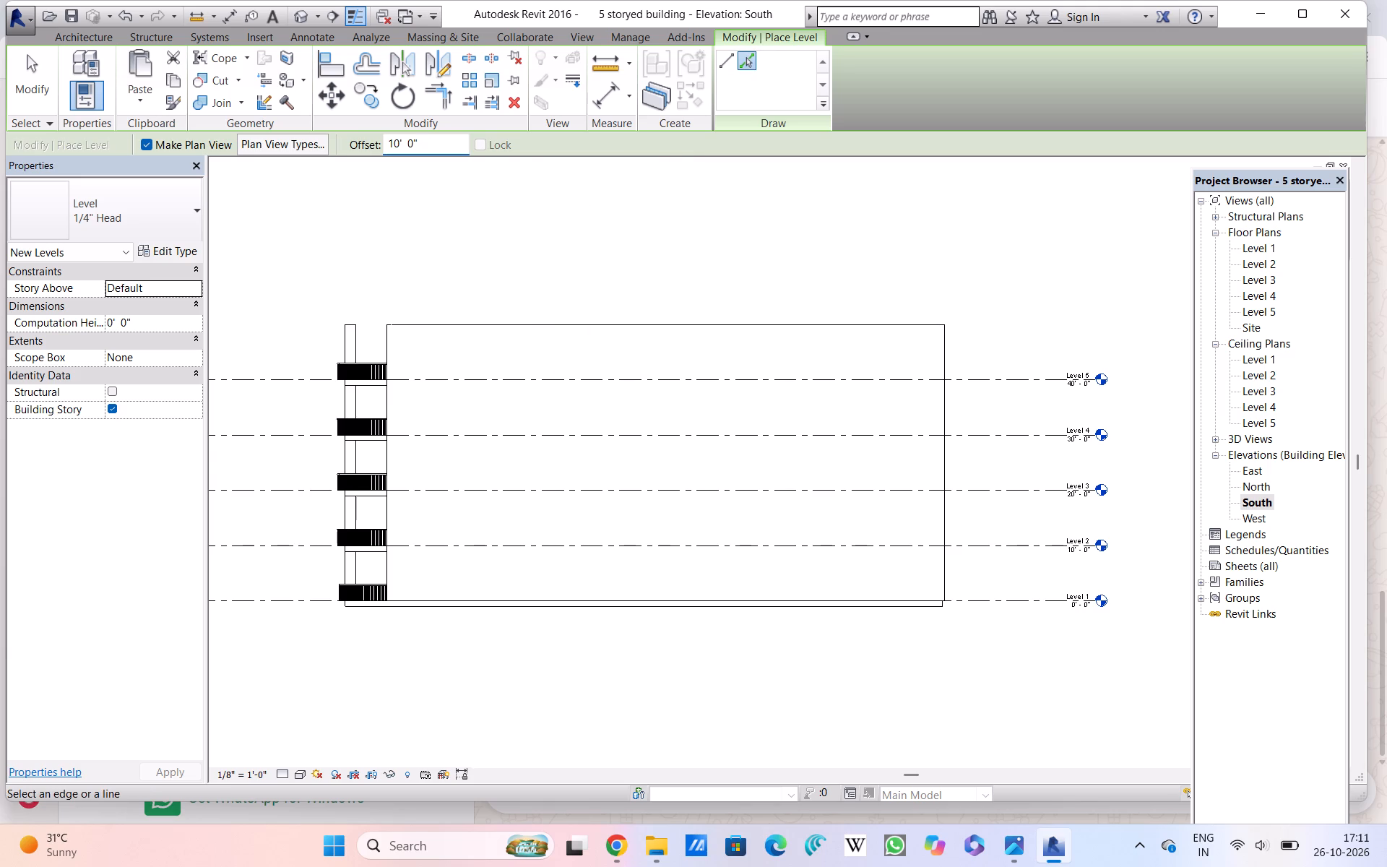
{"action": "left_click", "coordinate": [289, 153]}
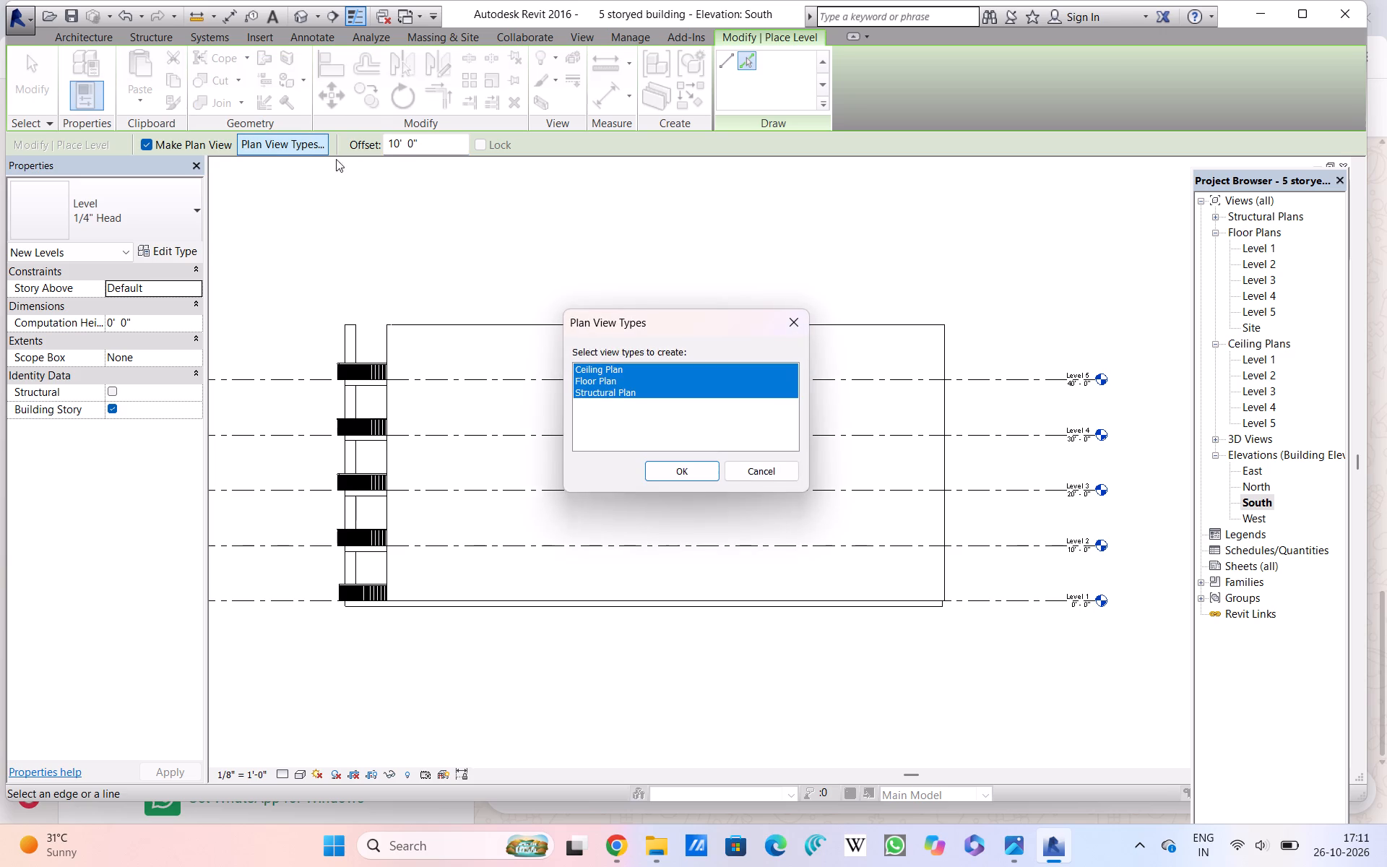
{"action": "left_click_drag", "start_coordinate": [594, 389], "coordinate": [590, 396]}
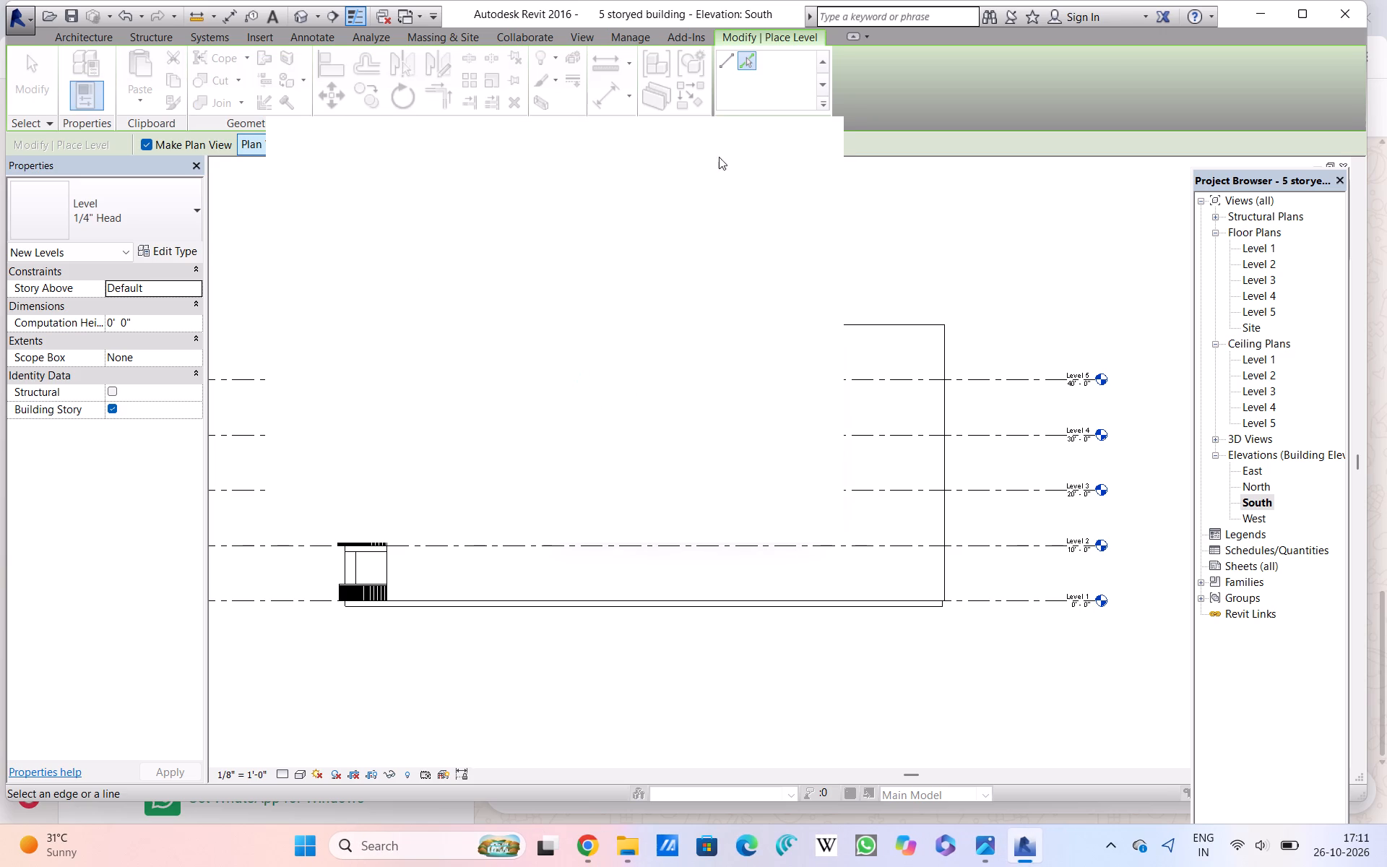
{"action": "left_click", "coordinate": [816, 134]}
{"action": "left_click", "coordinate": [811, 134]}
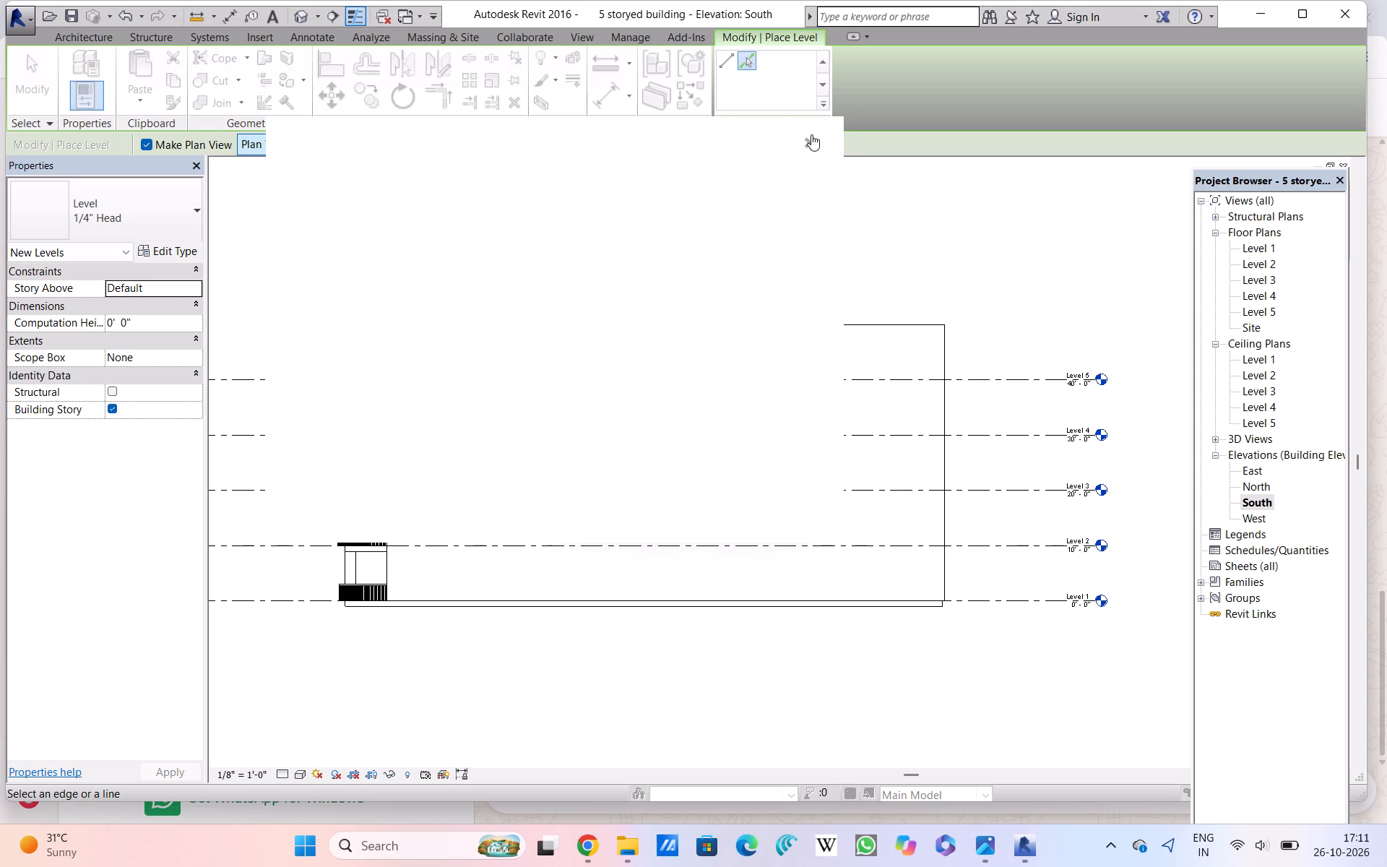
{"action": "left_click", "coordinate": [673, 372]}
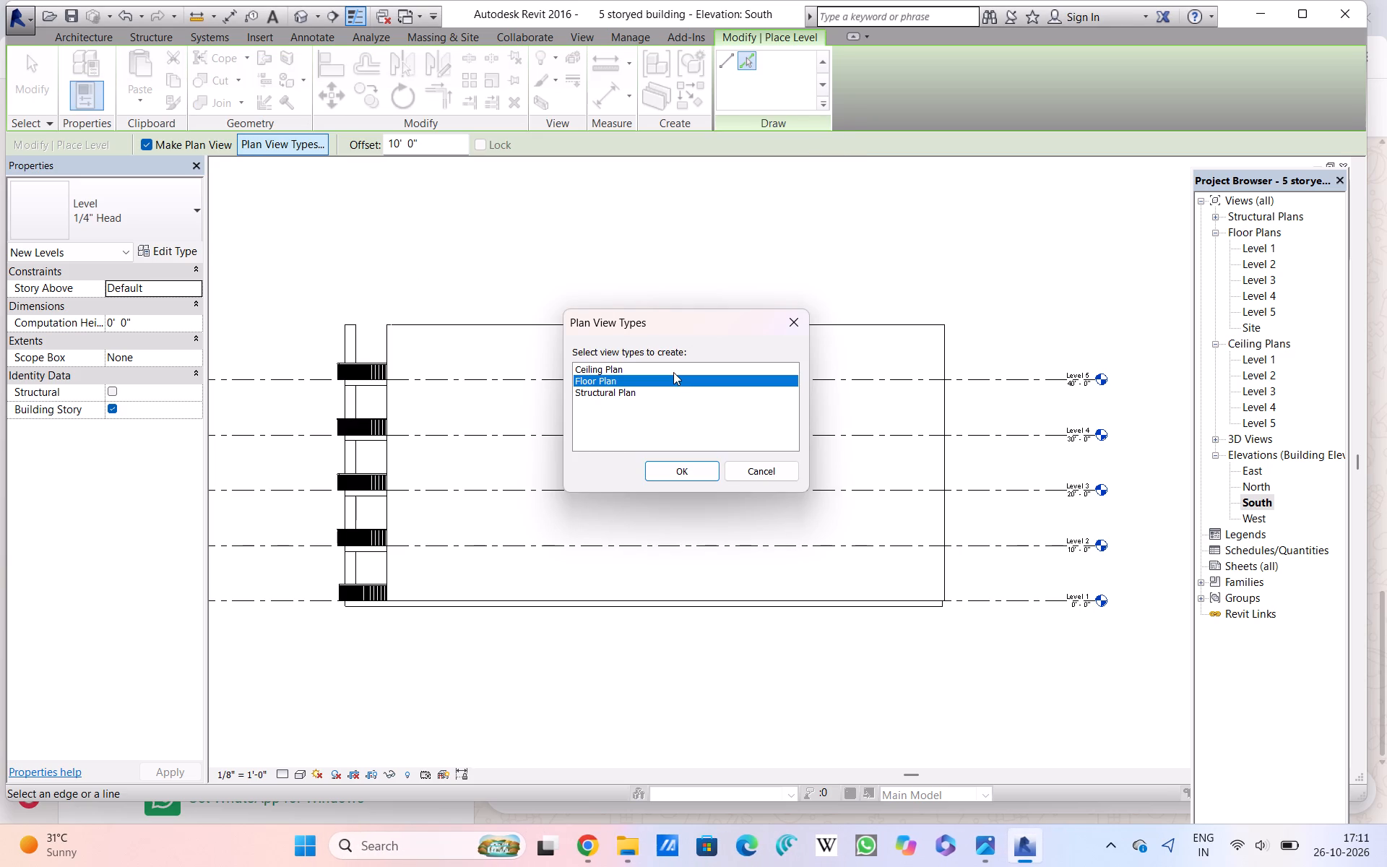
{"action": "left_click", "coordinate": [691, 473]}
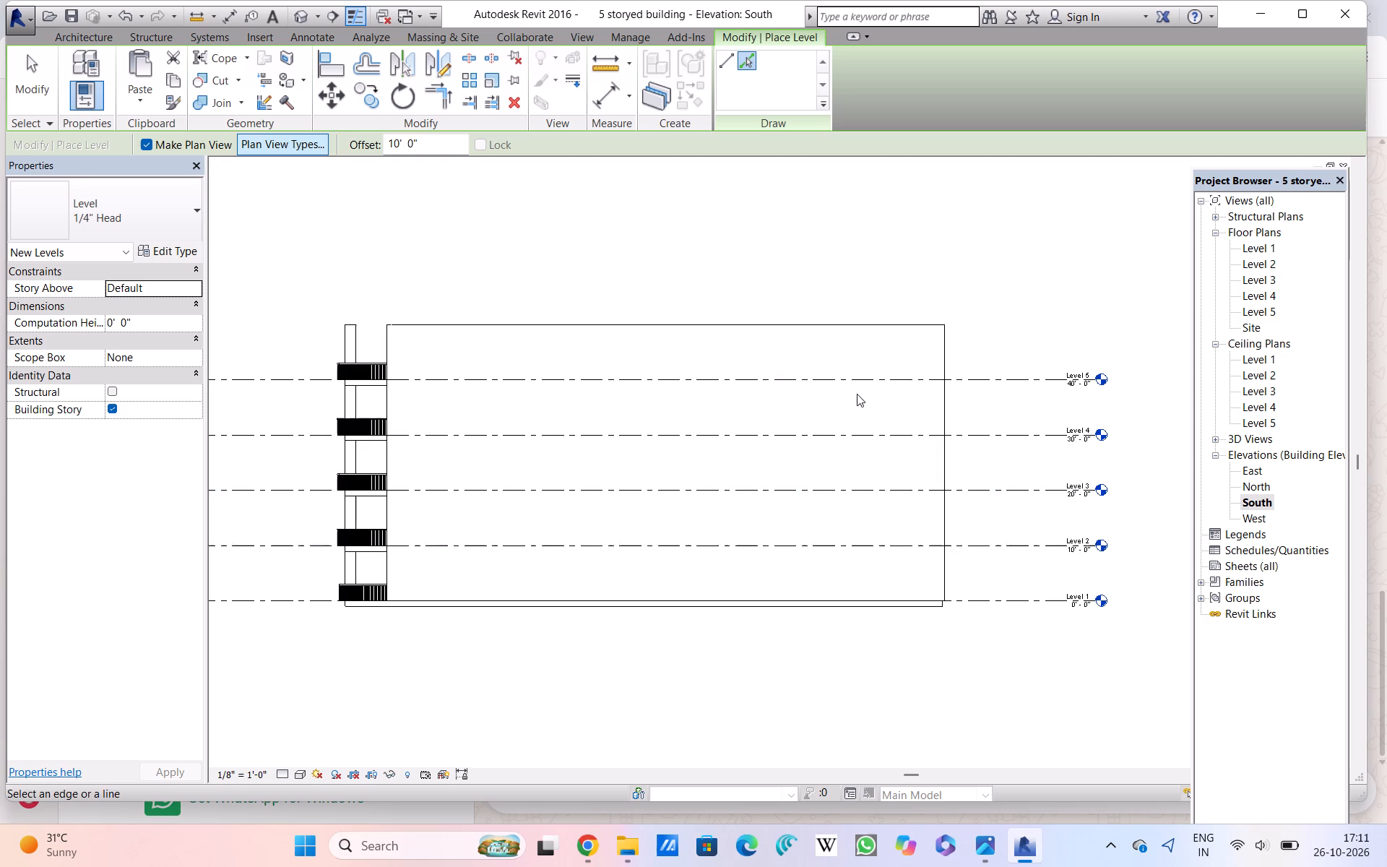
{"action": "left_click", "coordinate": [959, 376]}
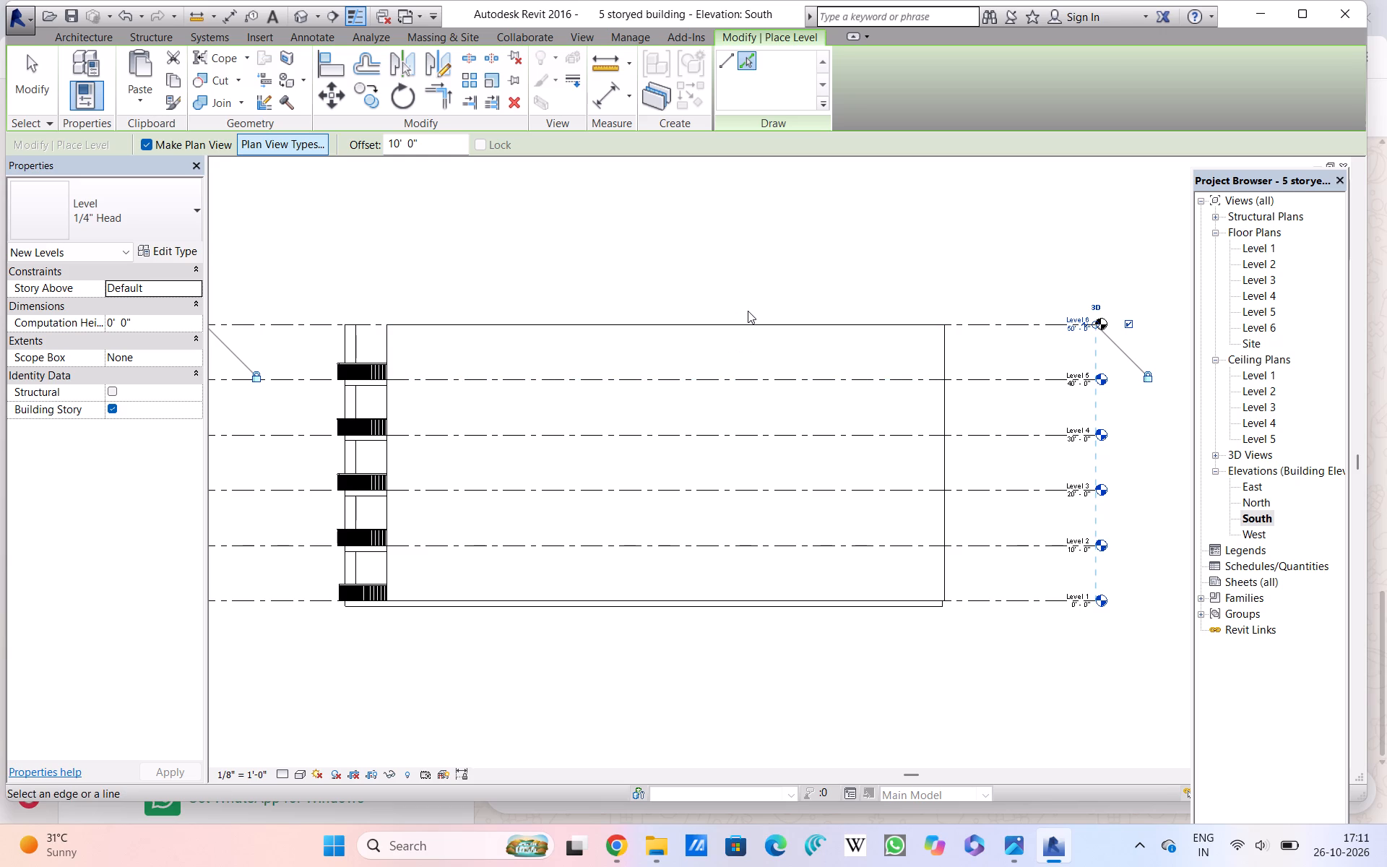
{"action": "key", "text": "Escape"}
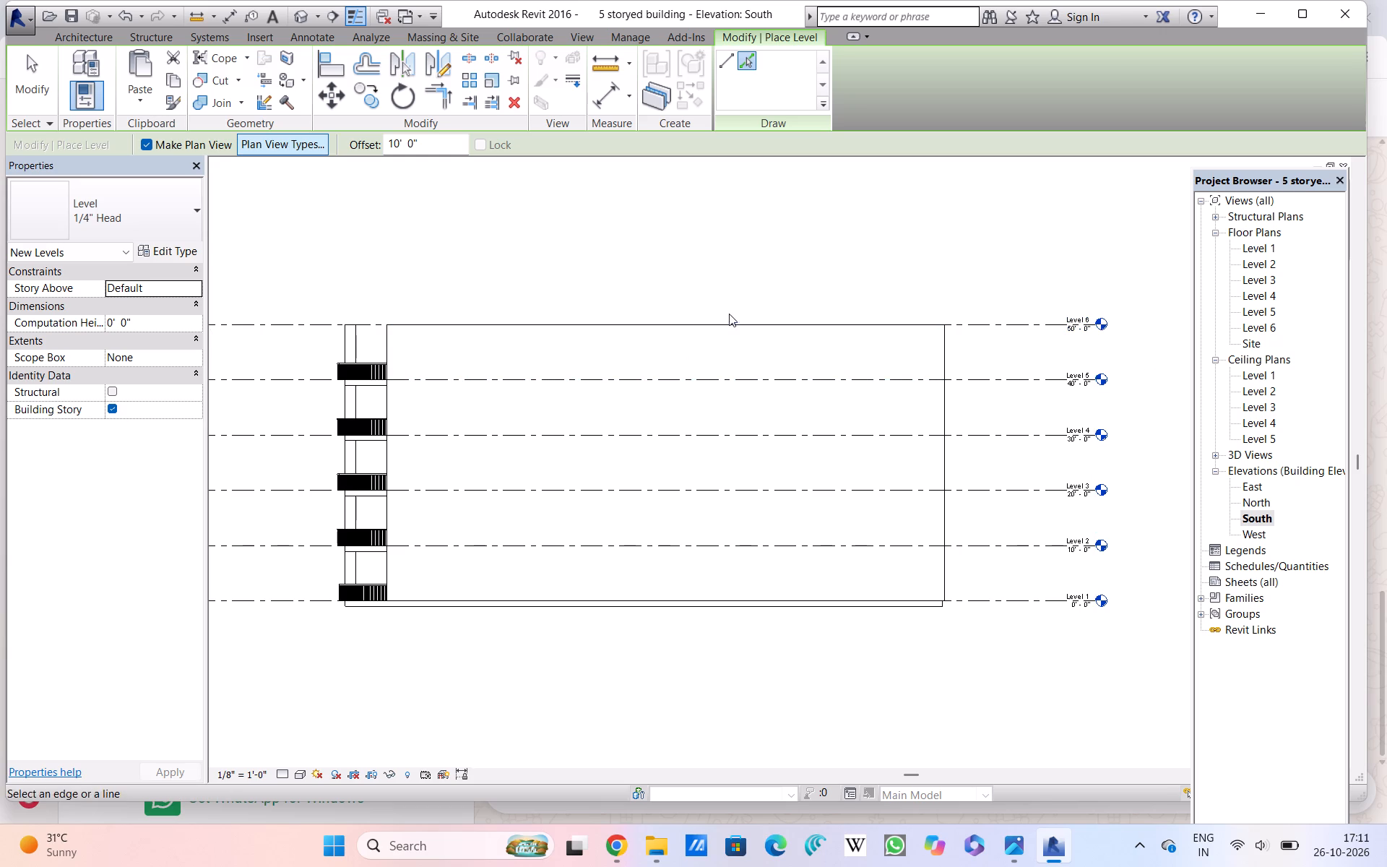
{"action": "key", "text": "Escape"}
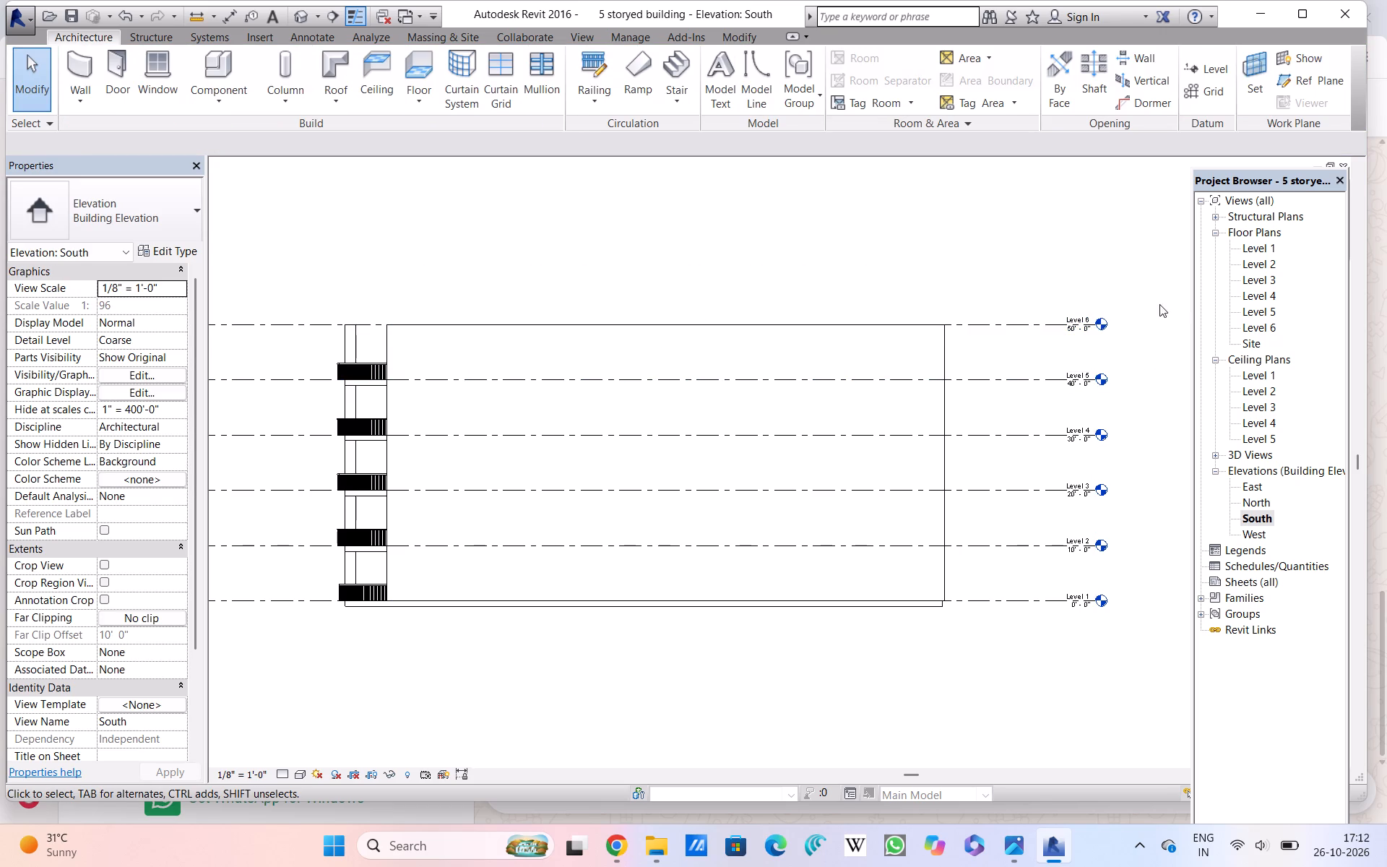
On the Level 6 floor plan, create a rectangular Generic - 12" floor, about 108' 4 1/2" by 96' 4 1/2", over the building and west balcony strip.
{"action": "double_click", "coordinate": [1242, 324]}
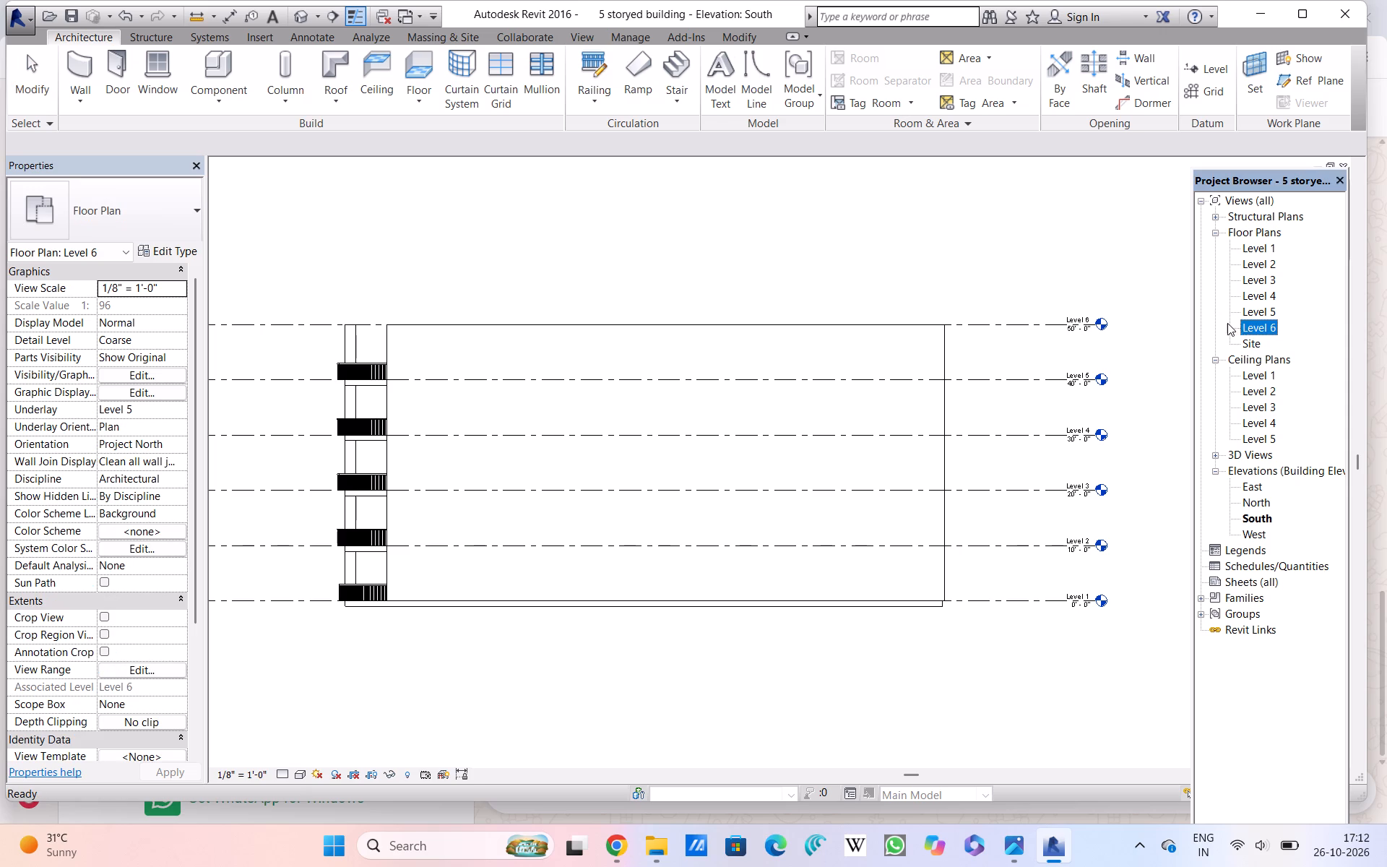
{"action": "double_click", "coordinate": [1258, 323]}
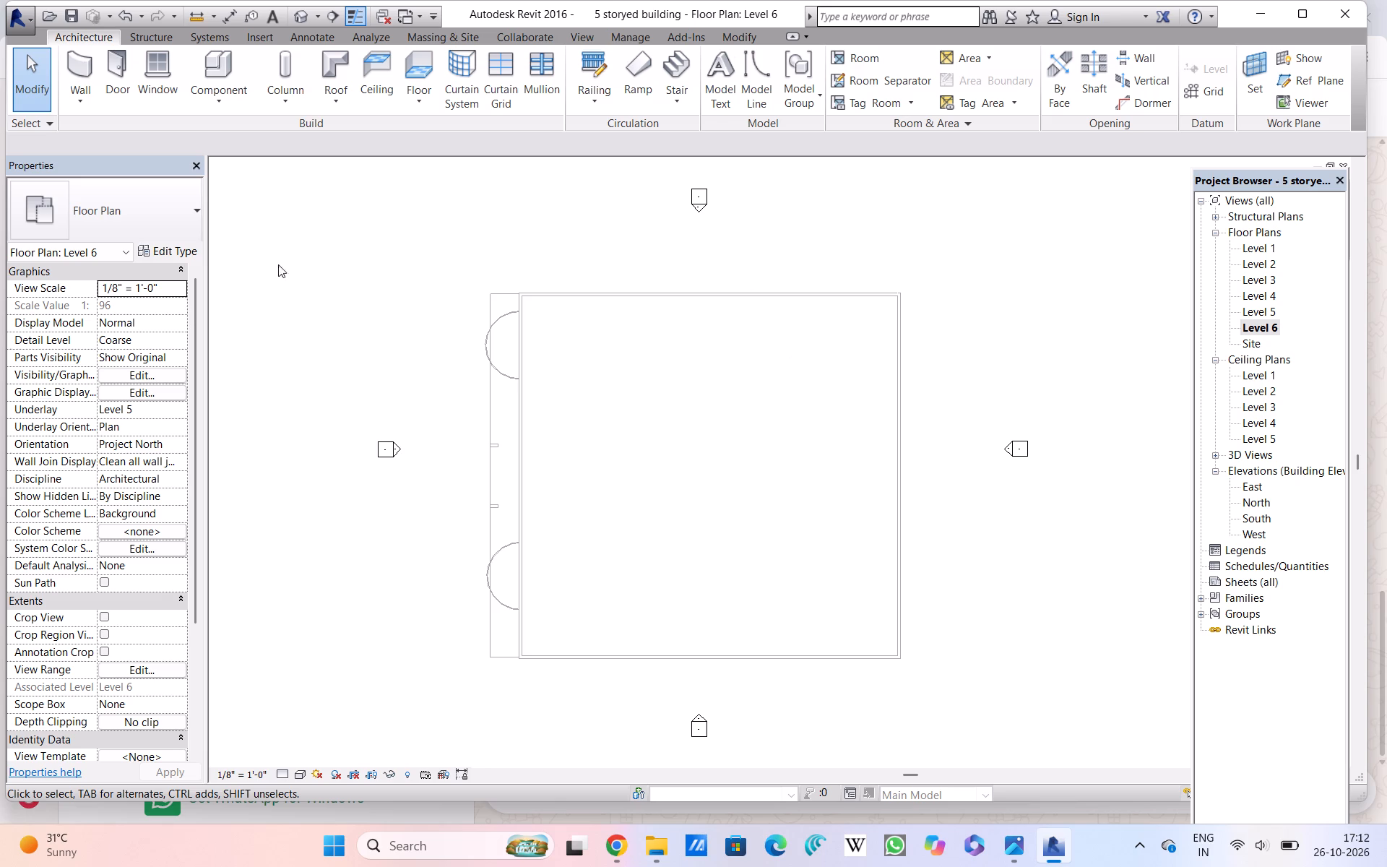
{"action": "left_click", "coordinate": [407, 70]}
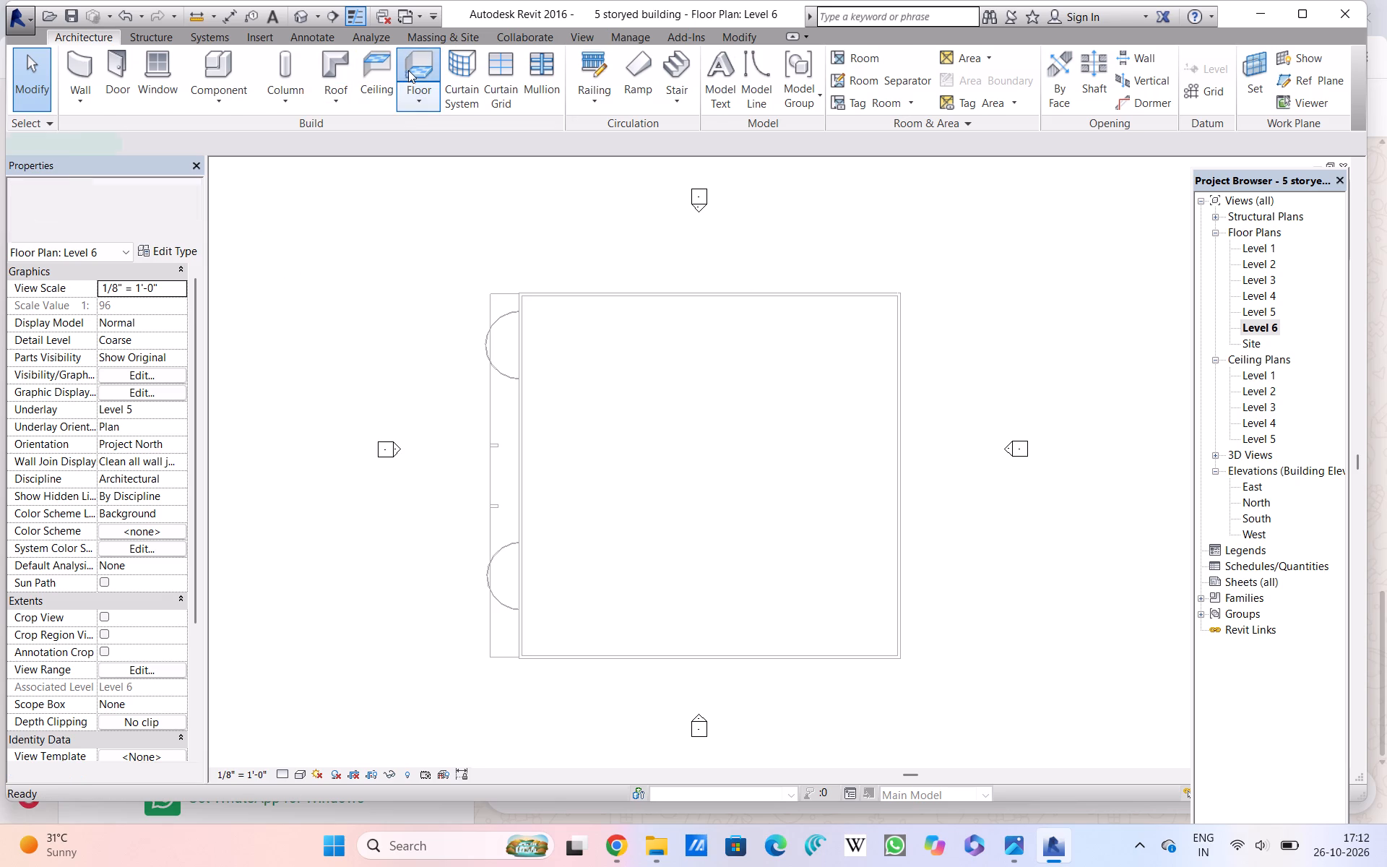
{"action": "left_click", "coordinate": [884, 59]}
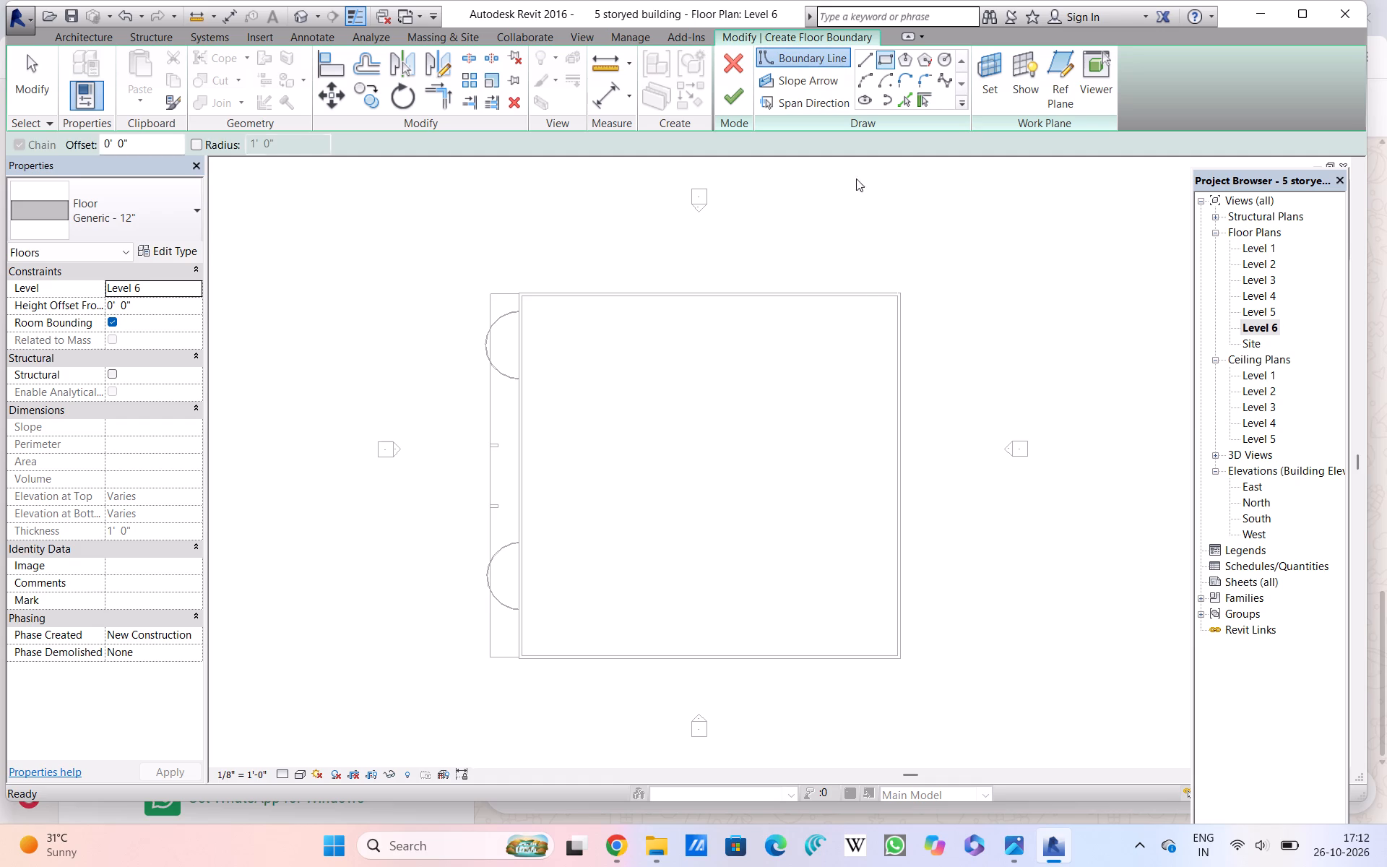
{"action": "left_click", "coordinate": [487, 293]}
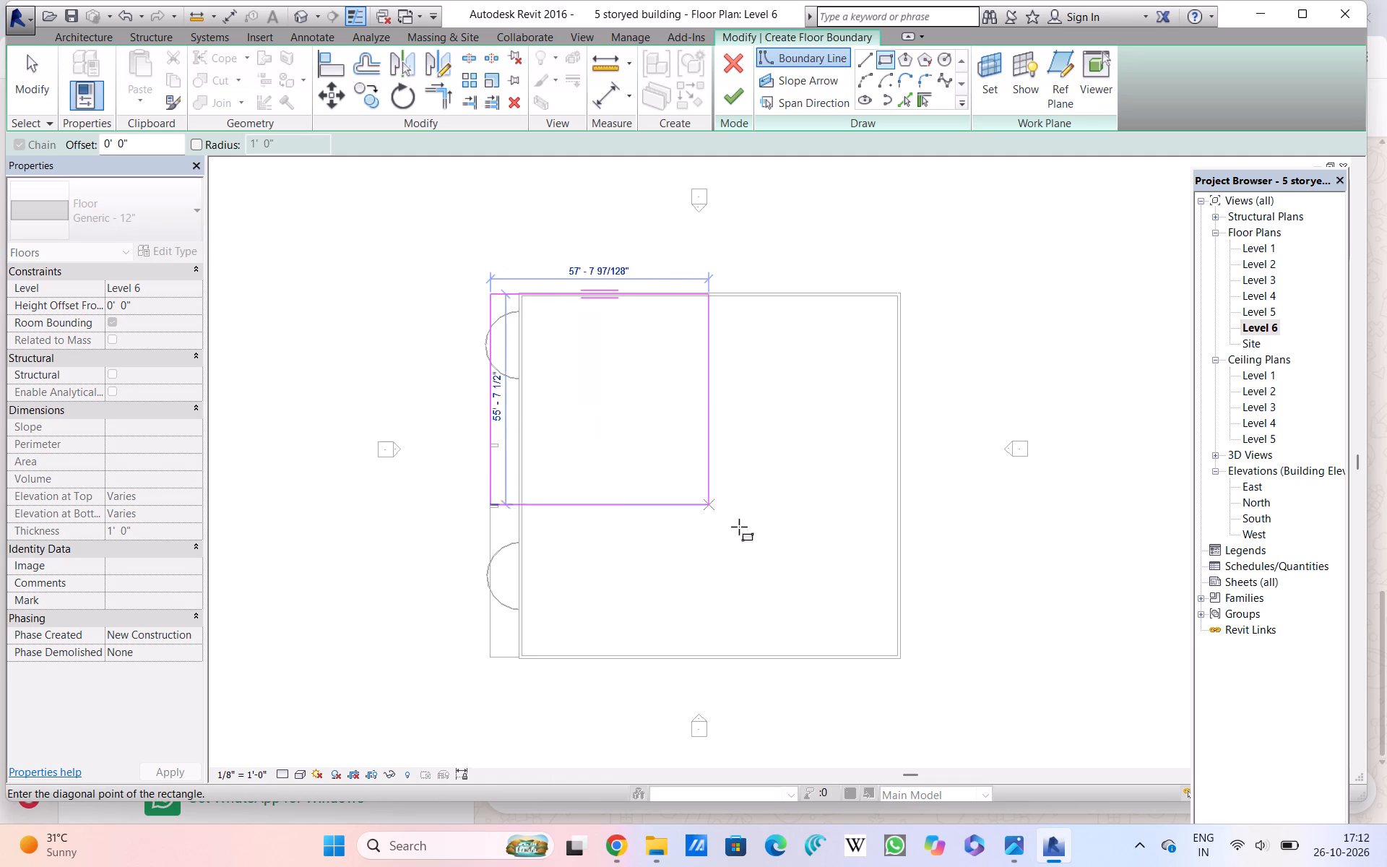
{"action": "left_click", "coordinate": [907, 665]}
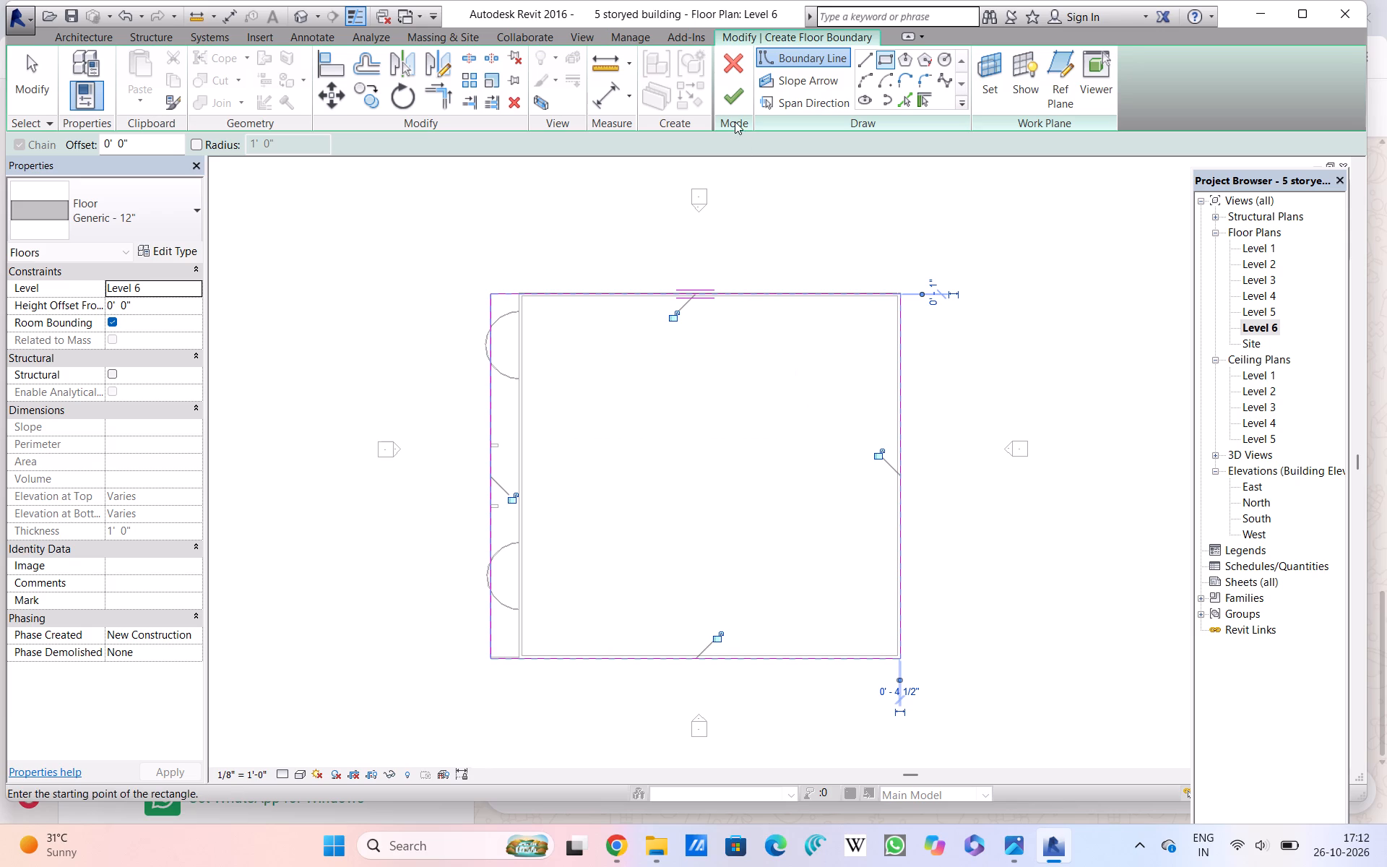
{"action": "left_click", "coordinate": [735, 99]}
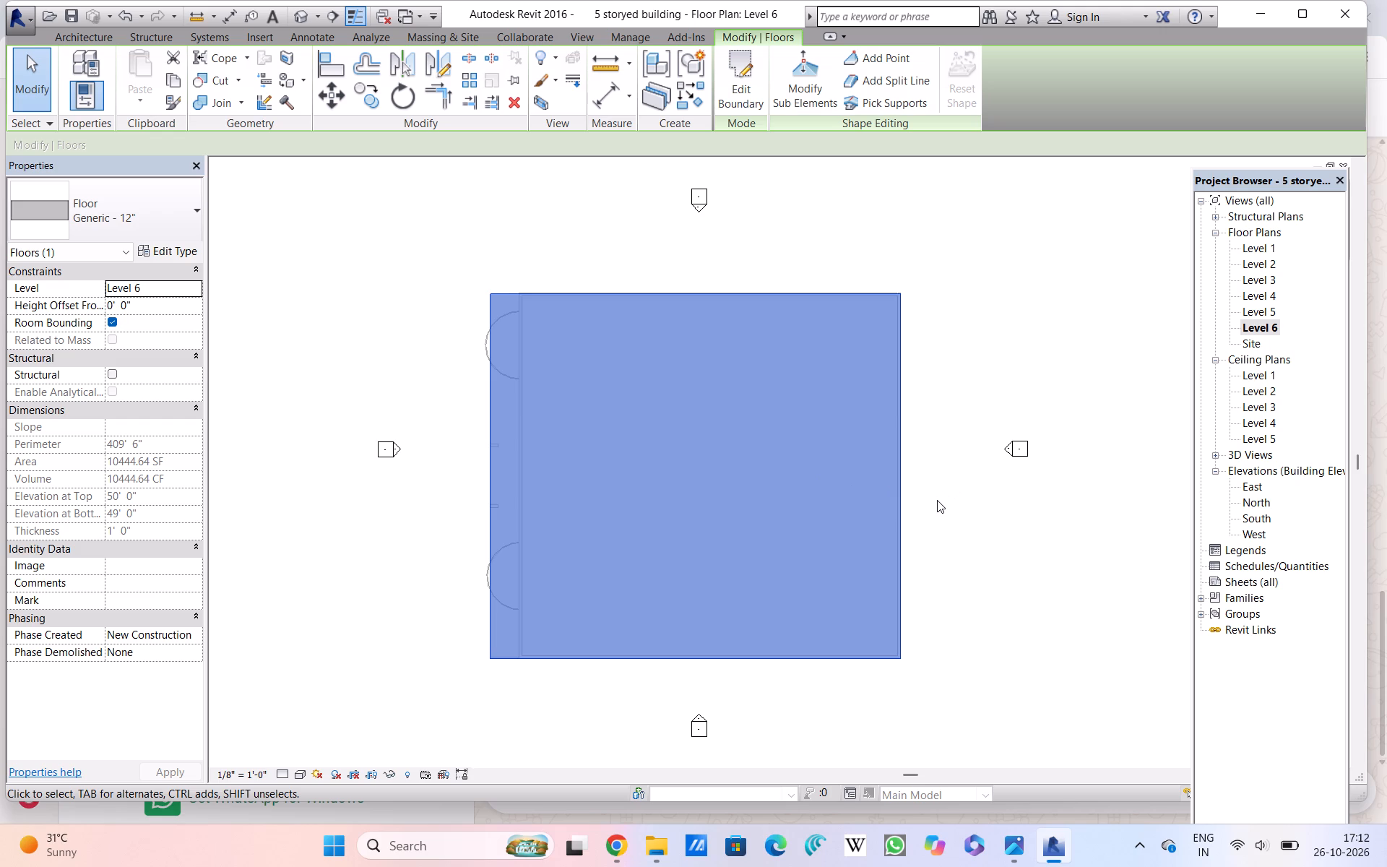
{"action": "left_click", "coordinate": [937, 500]}
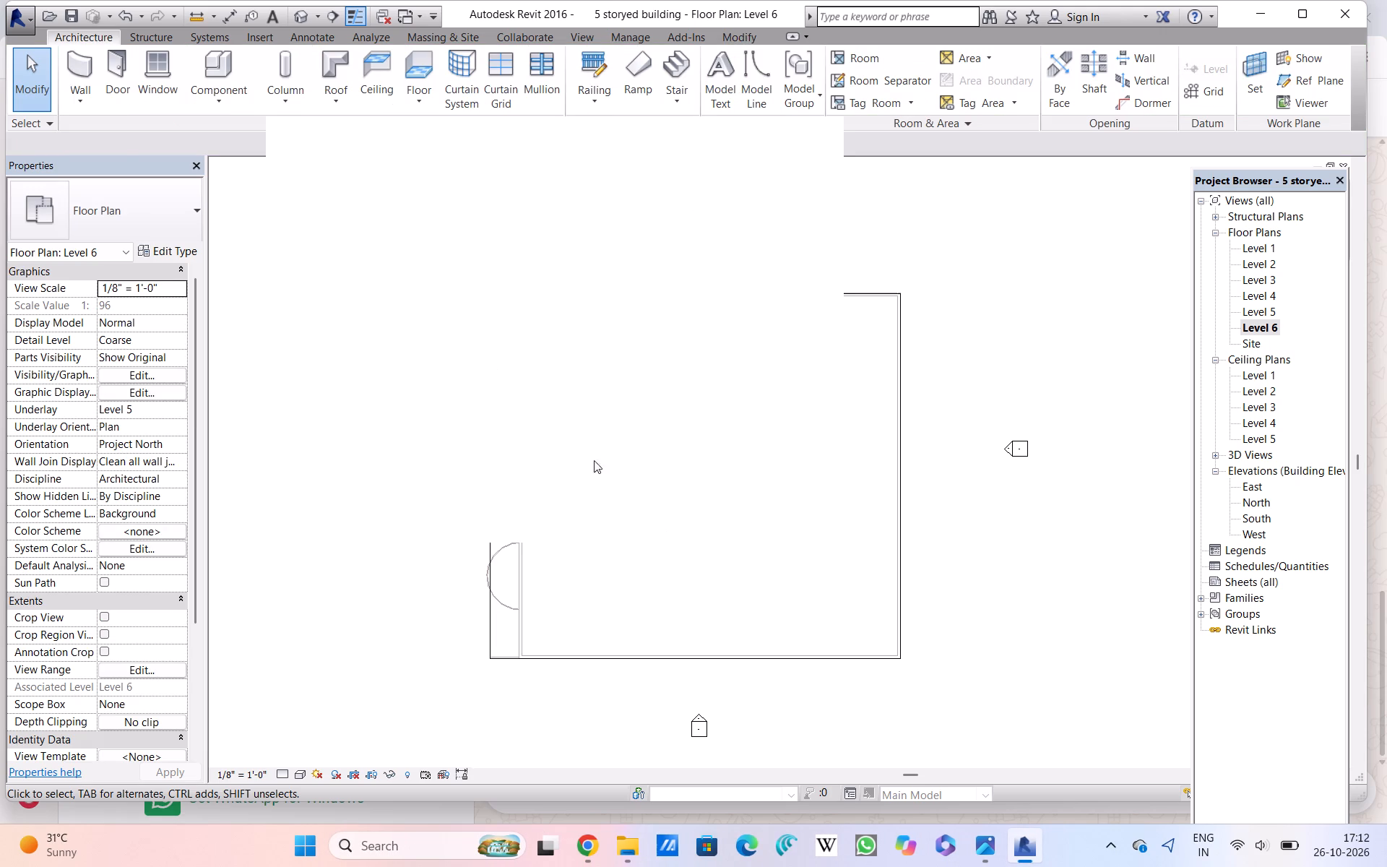
{"action": "left_click", "coordinate": [814, 144]}
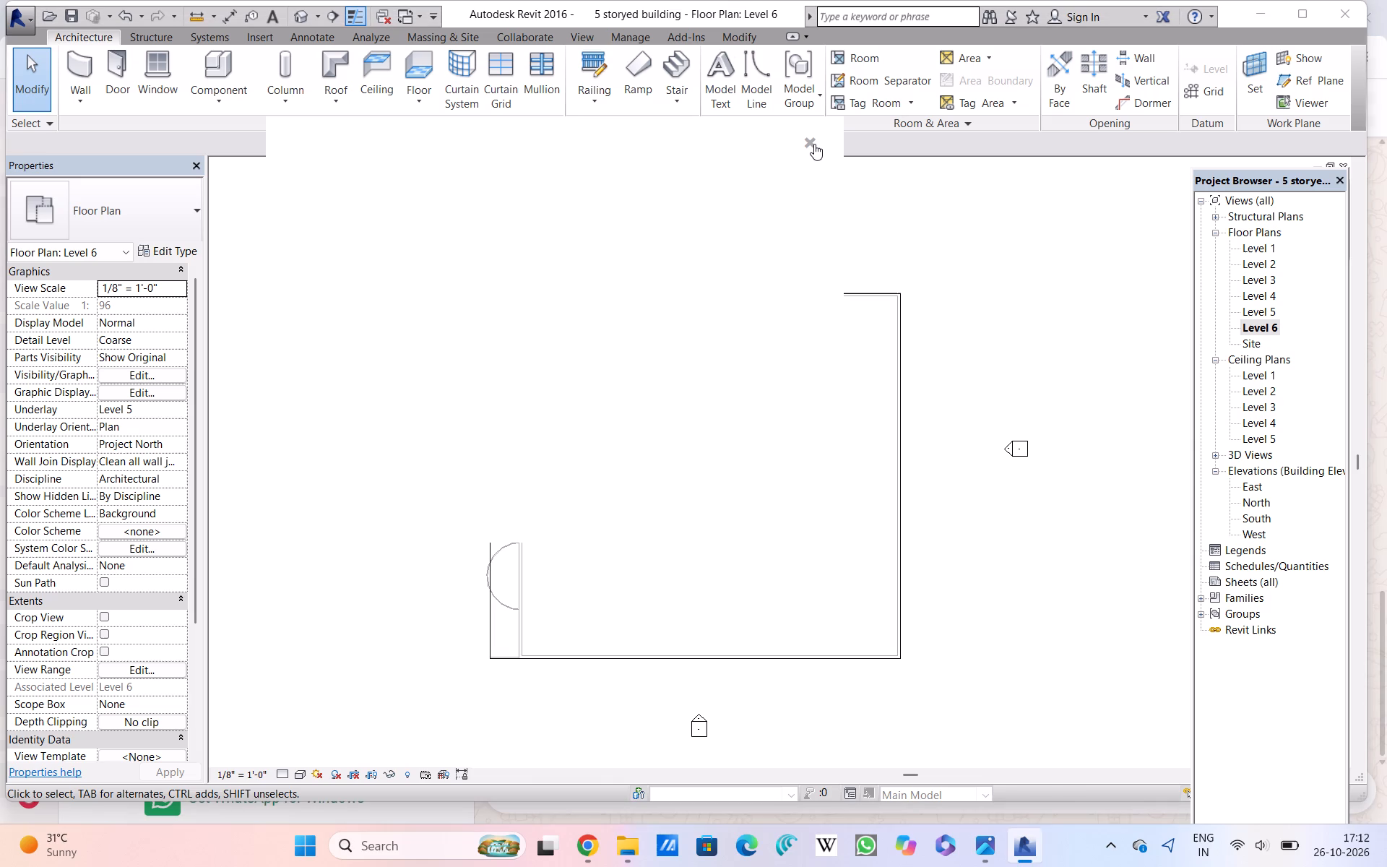
{"action": "double_click", "coordinate": [814, 144]}
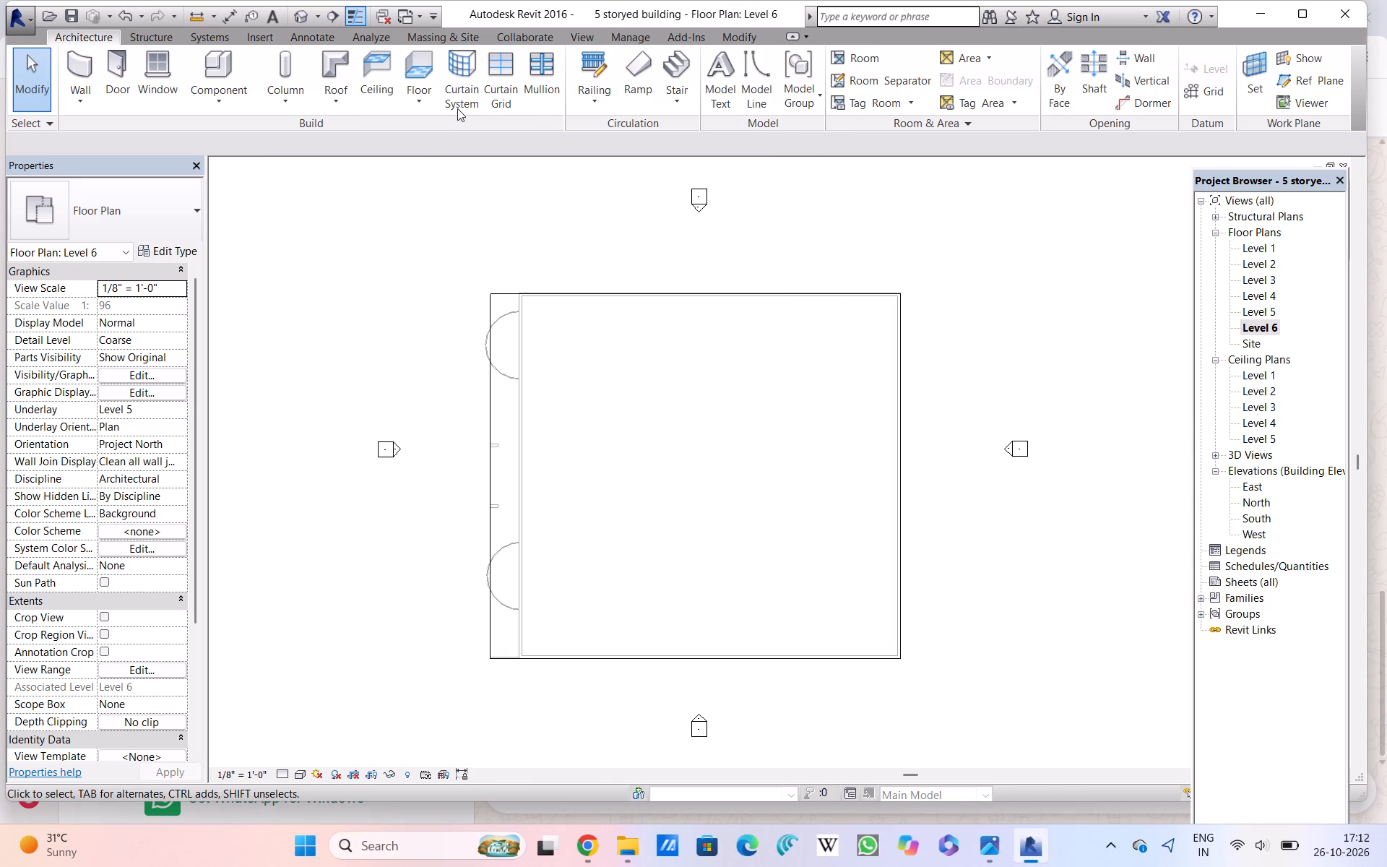
Create a Glass Panel - Bottom Fill railing about 95' 2" long on Level 6 along the inner face of the west wall.
{"action": "left_click", "coordinate": [591, 76]}
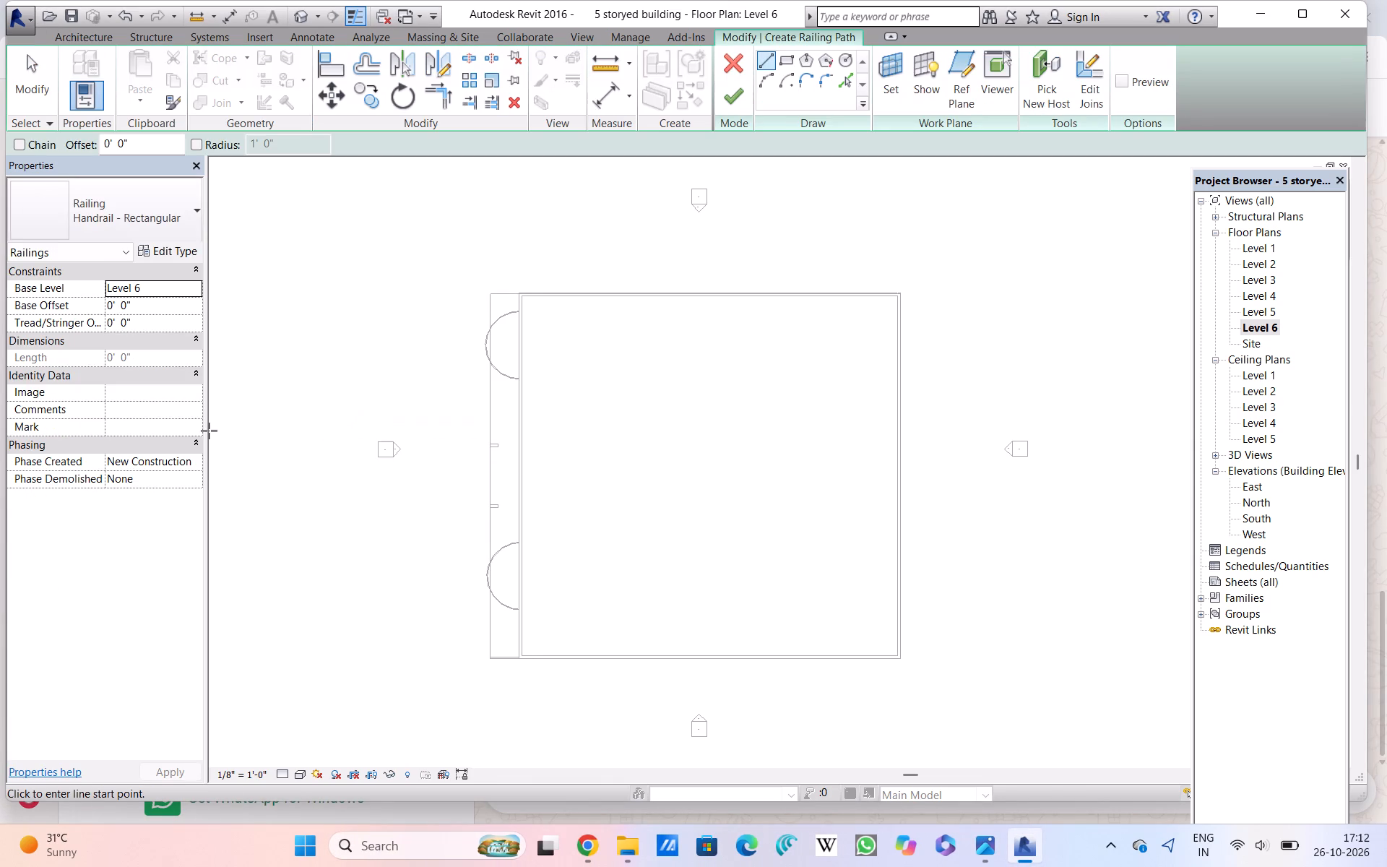
{"action": "left_click", "coordinate": [173, 205]}
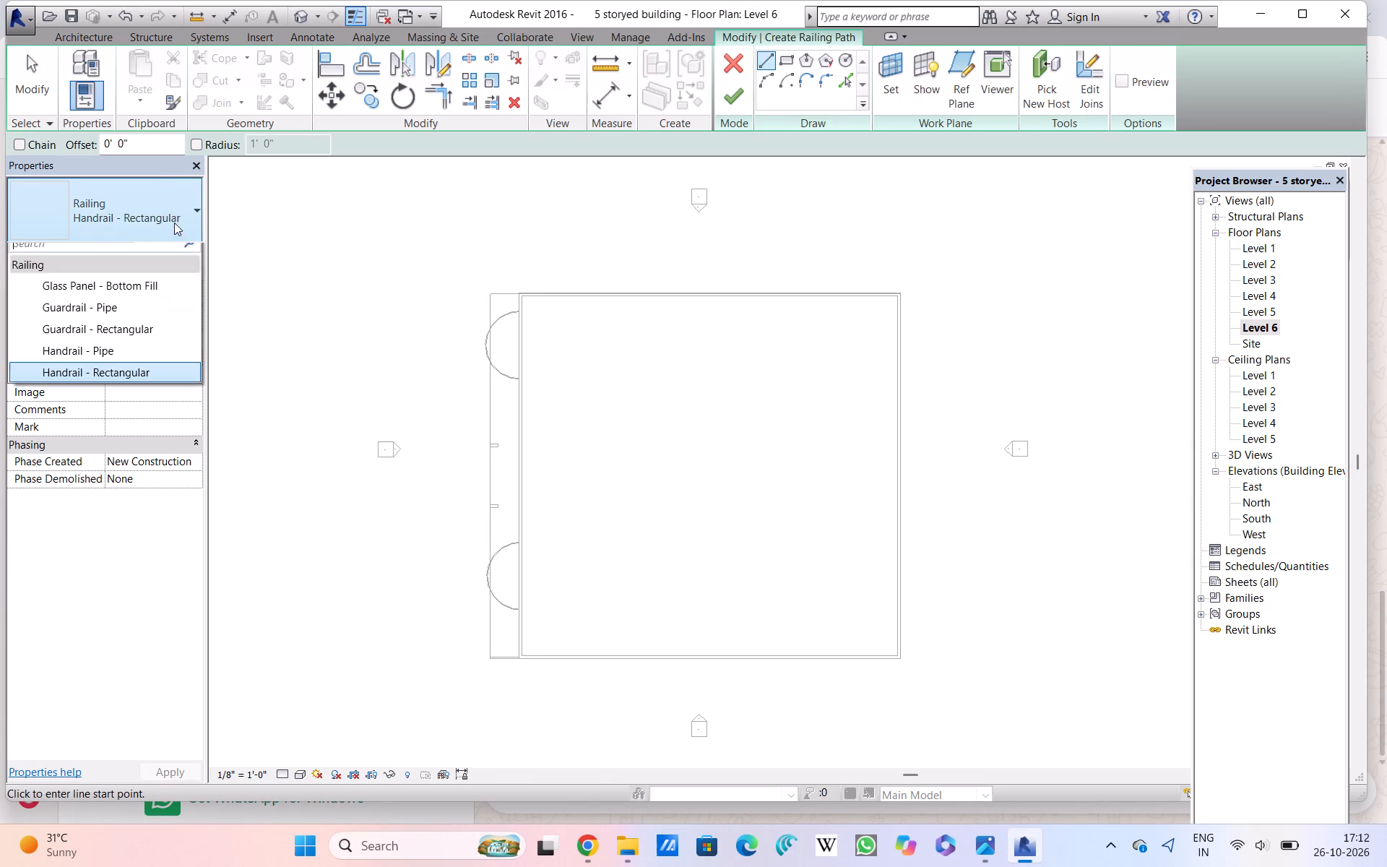
{"action": "left_click", "coordinate": [136, 301]}
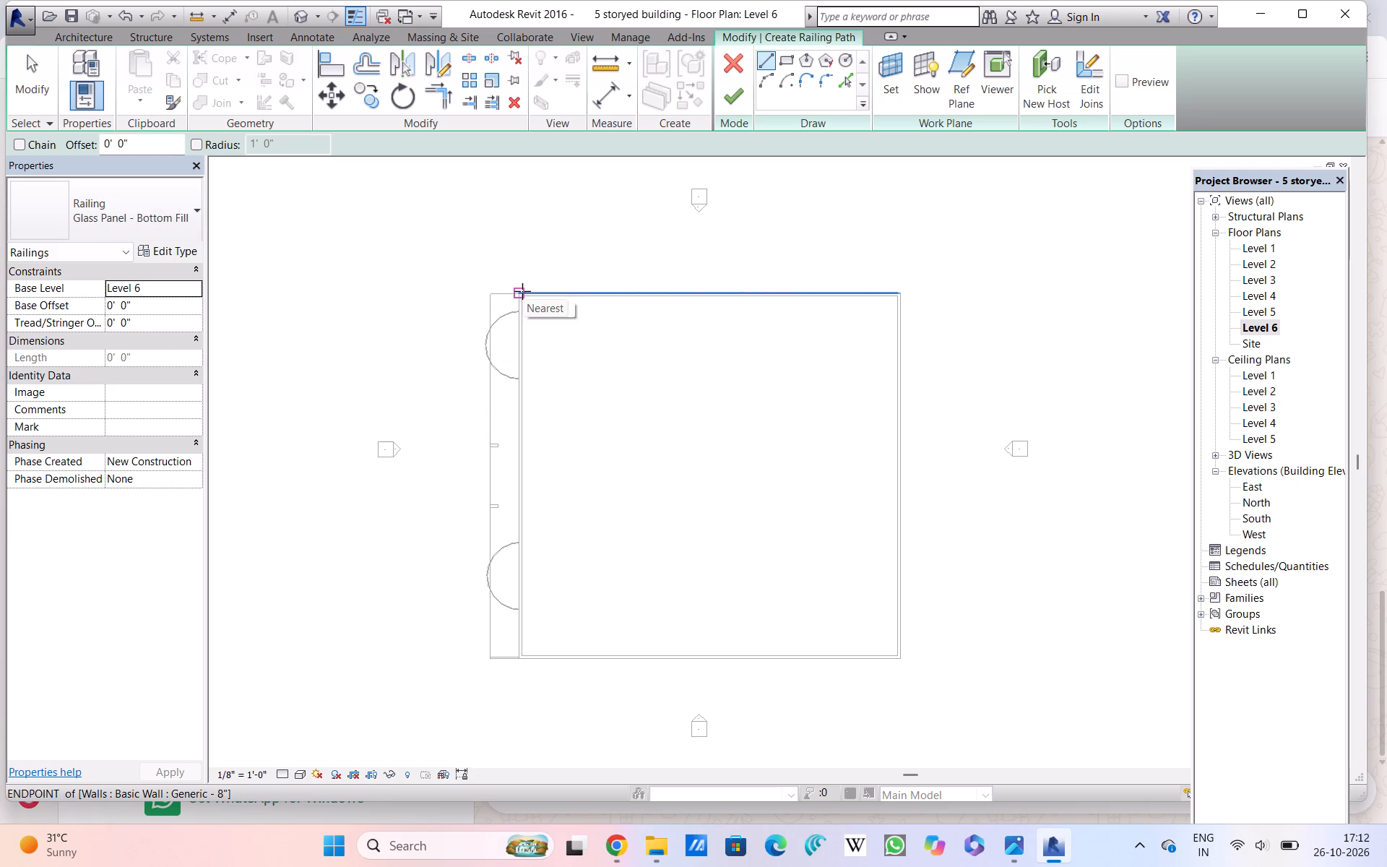
{"action": "scroll", "coordinate": [526, 292], "scroll_direction": "up", "scroll_amount": 3}
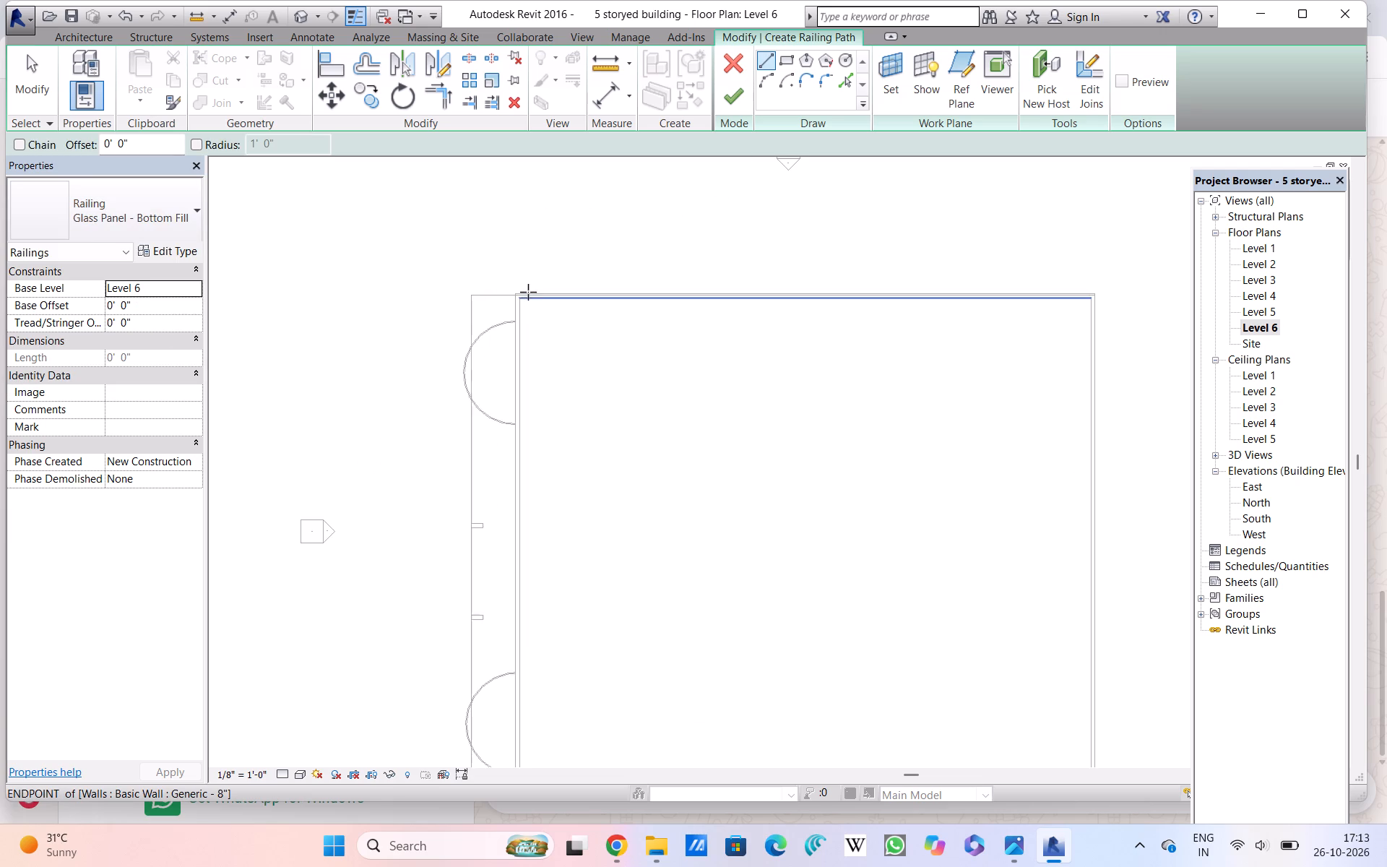
{"action": "scroll", "coordinate": [528, 292], "scroll_direction": "up", "scroll_amount": 1}
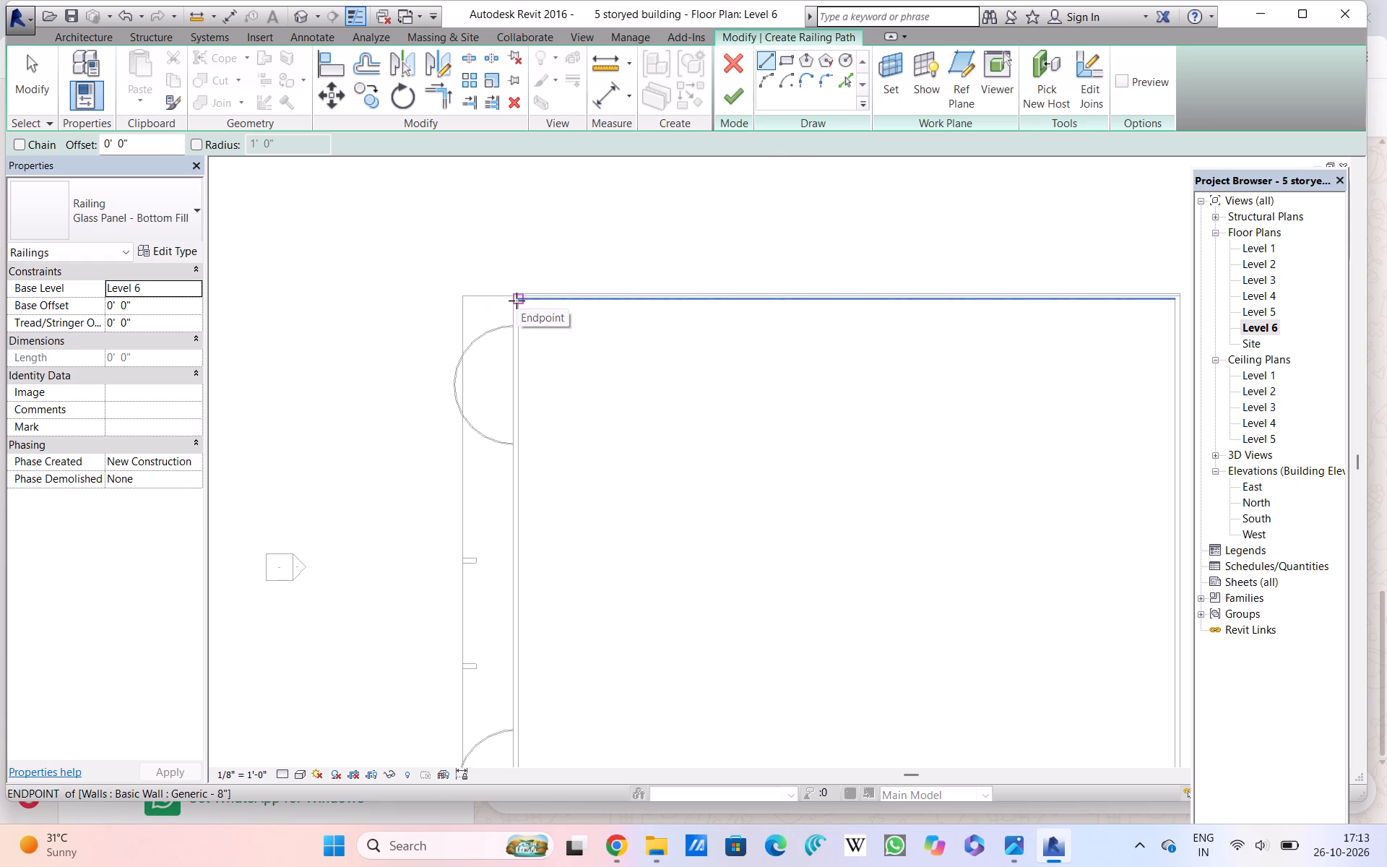
{"action": "left_click", "coordinate": [517, 301]}
{"action": "scroll", "coordinate": [527, 466], "scroll_direction": "down", "scroll_amount": 1}
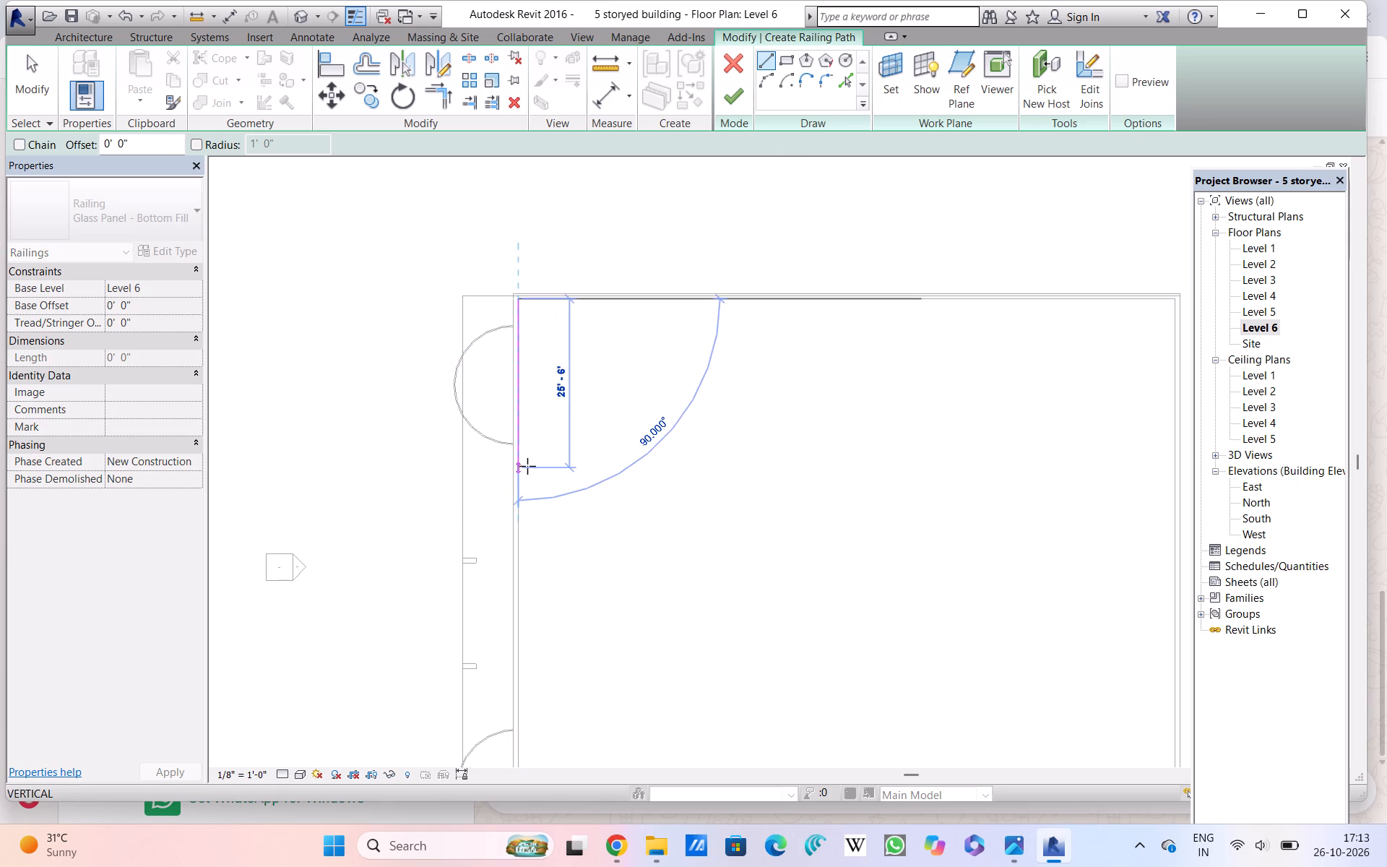
{"action": "scroll", "coordinate": [527, 466], "scroll_direction": "down", "scroll_amount": 6}
{"action": "middle_click_drag", "start_coordinate": [527, 462], "coordinate": [553, 300]}
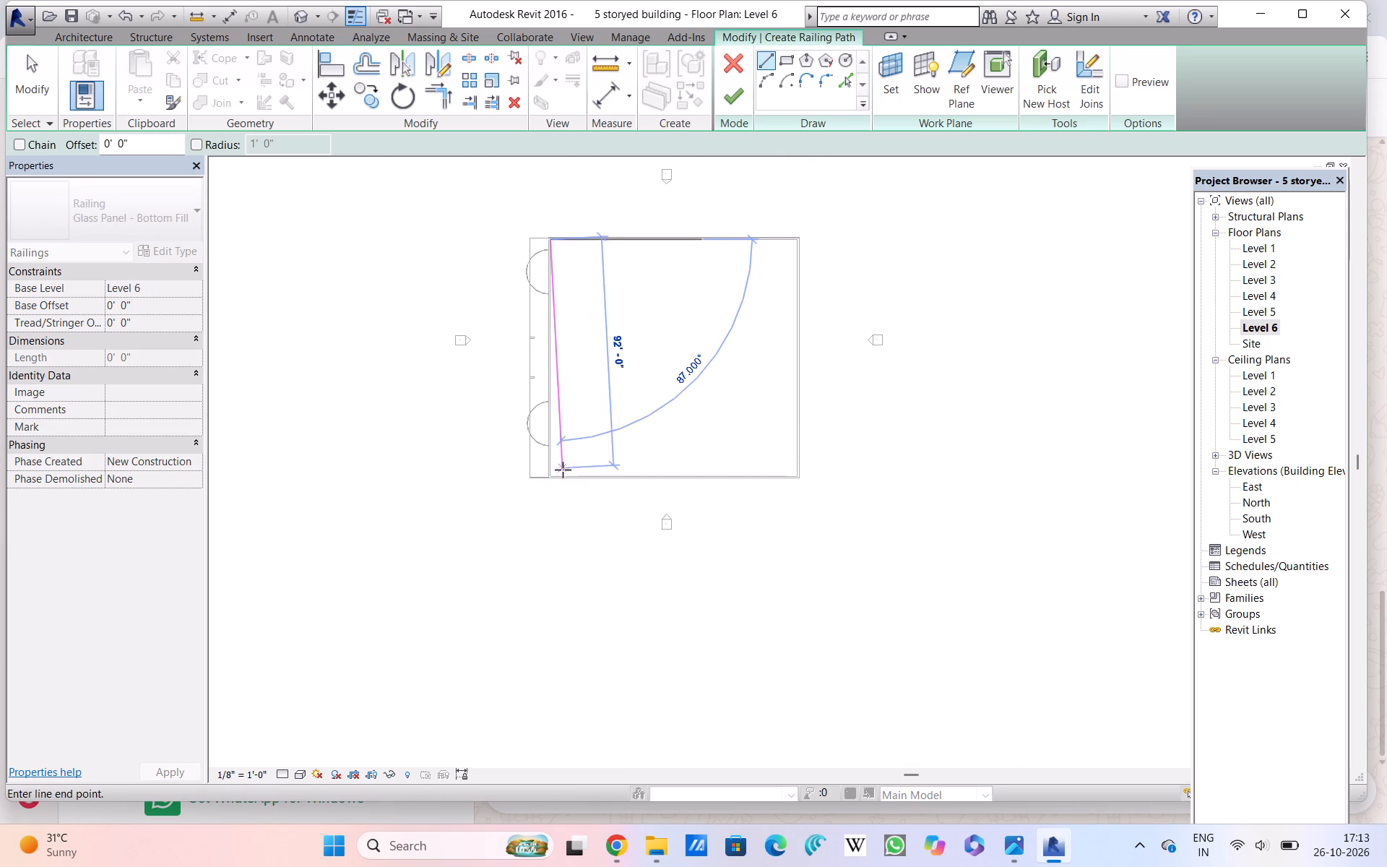
{"action": "left_click", "coordinate": [548, 475]}
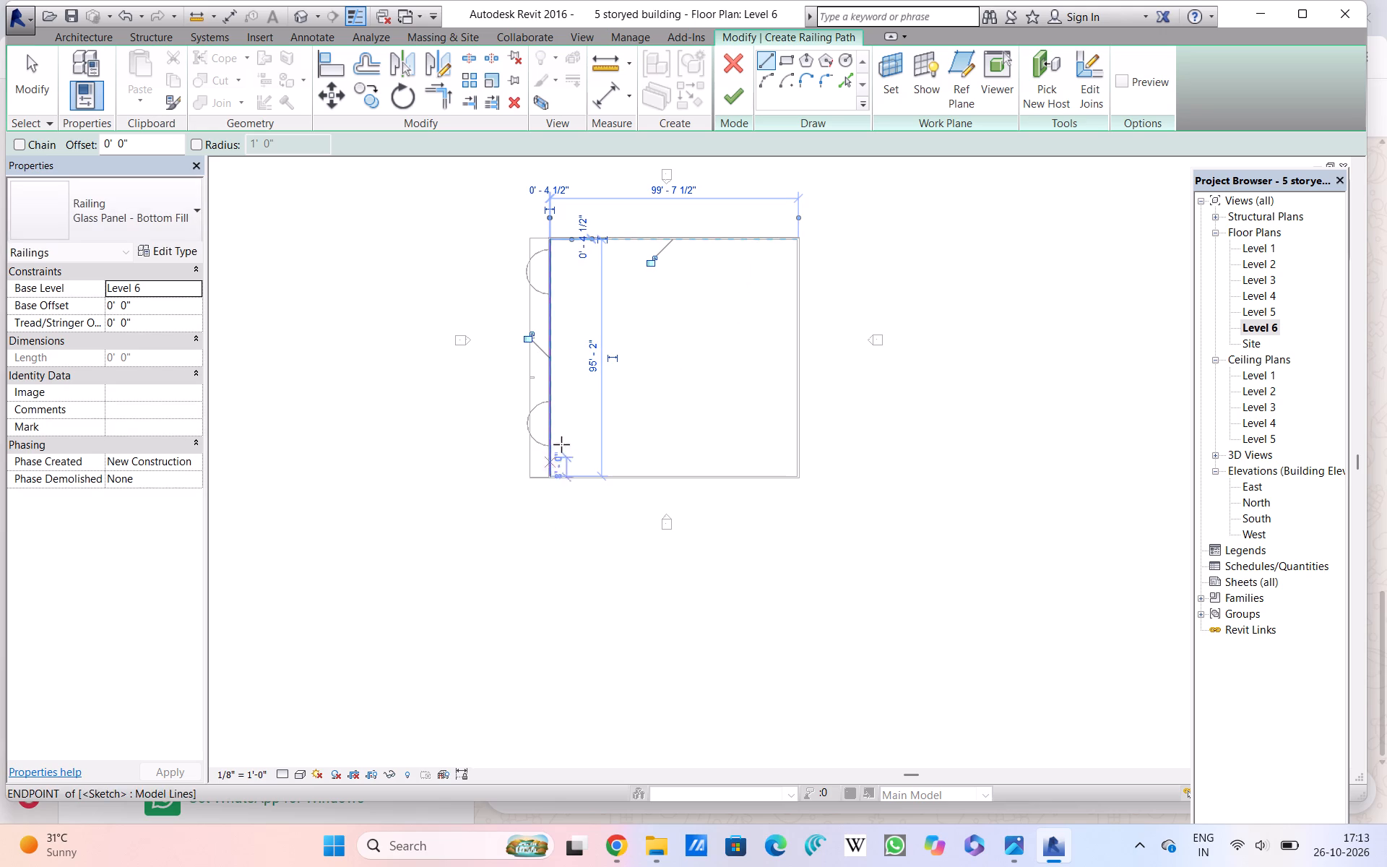
{"action": "left_click", "coordinate": [737, 98]}
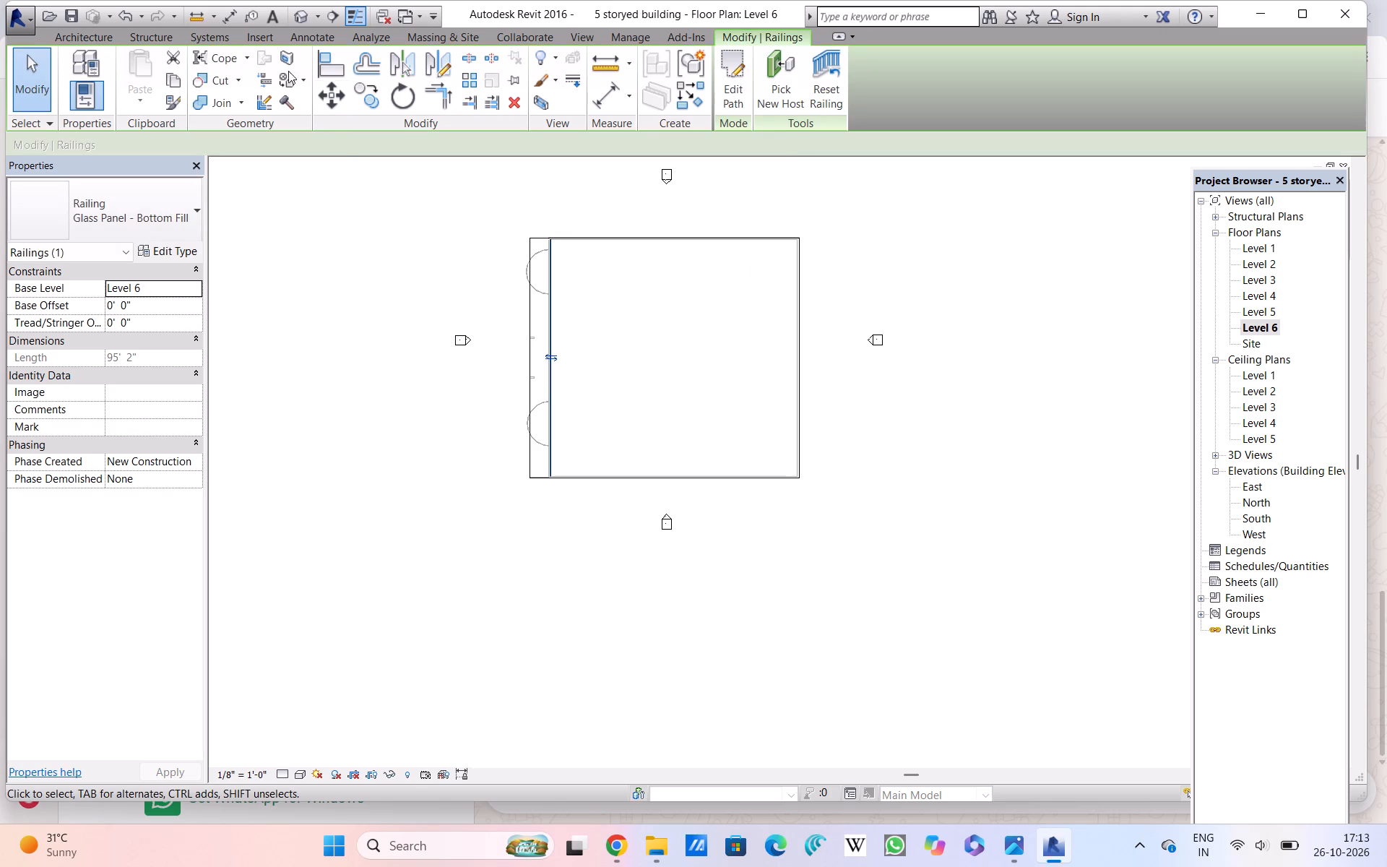
Edit the path of the roof's glass-panel railing and delete its full-length line on the Level 6 floor plan.
{"action": "left_click", "coordinate": [301, 11]}
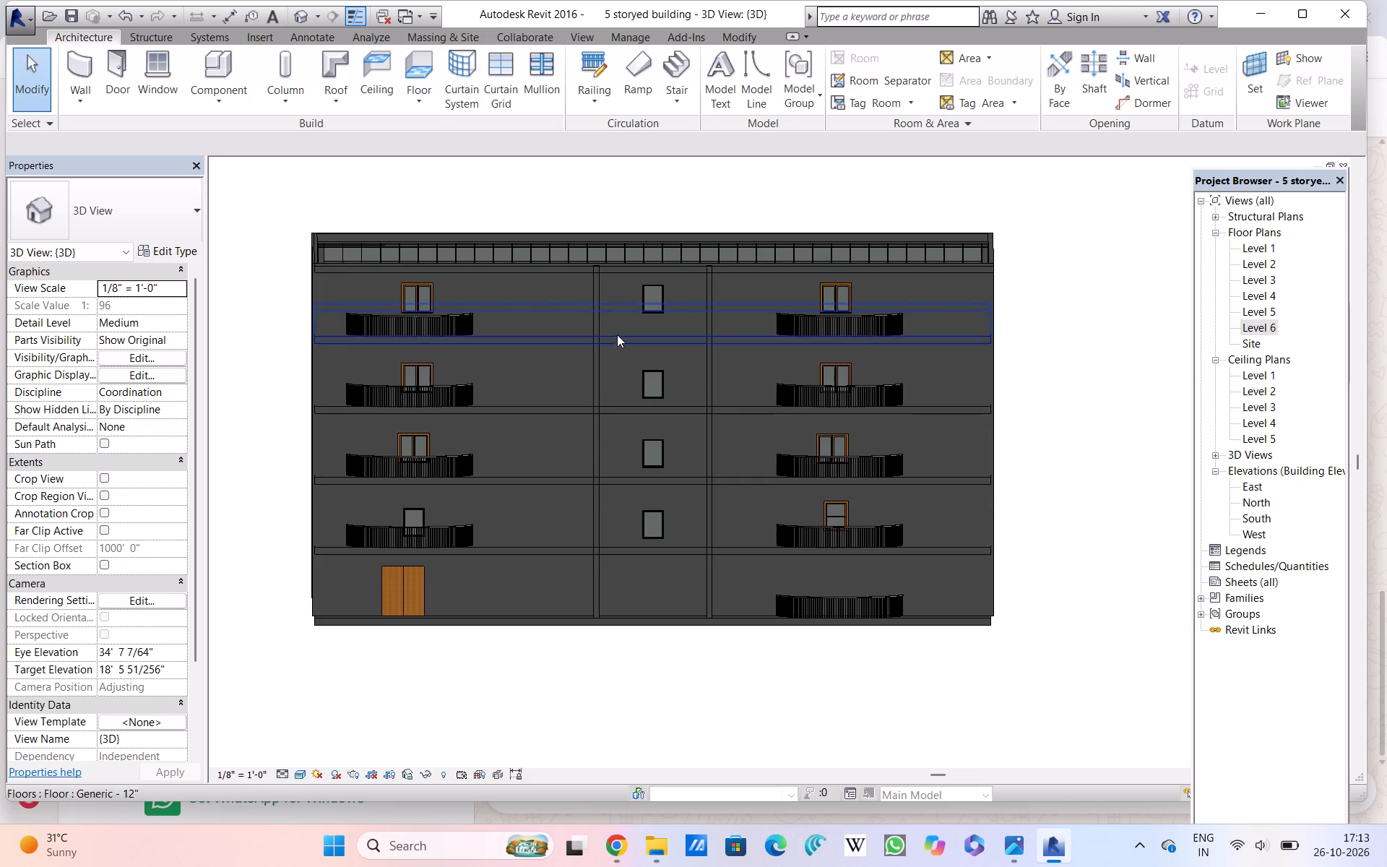
{"action": "left_click", "coordinate": [630, 254]}
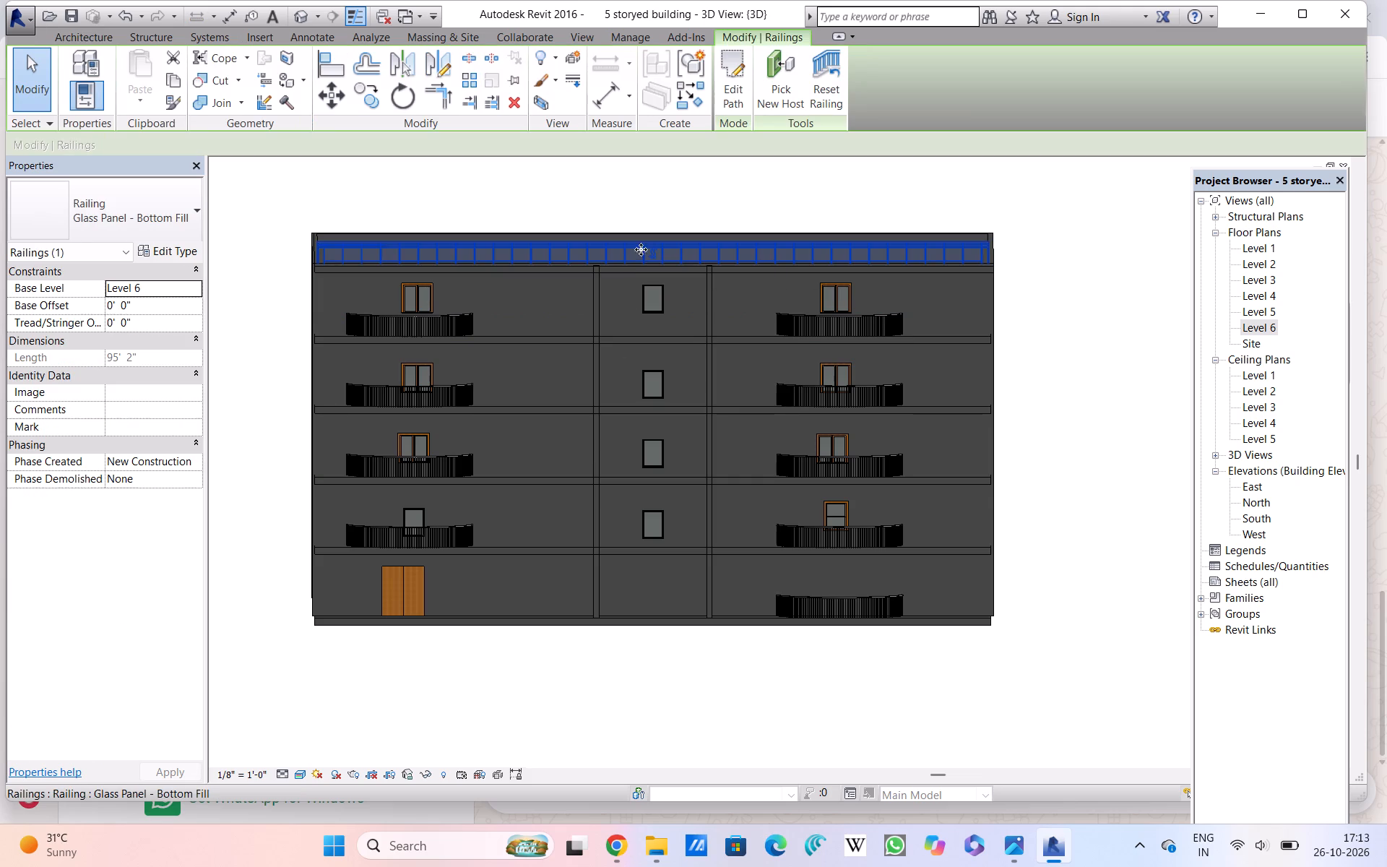
{"action": "left_click", "coordinate": [740, 77]}
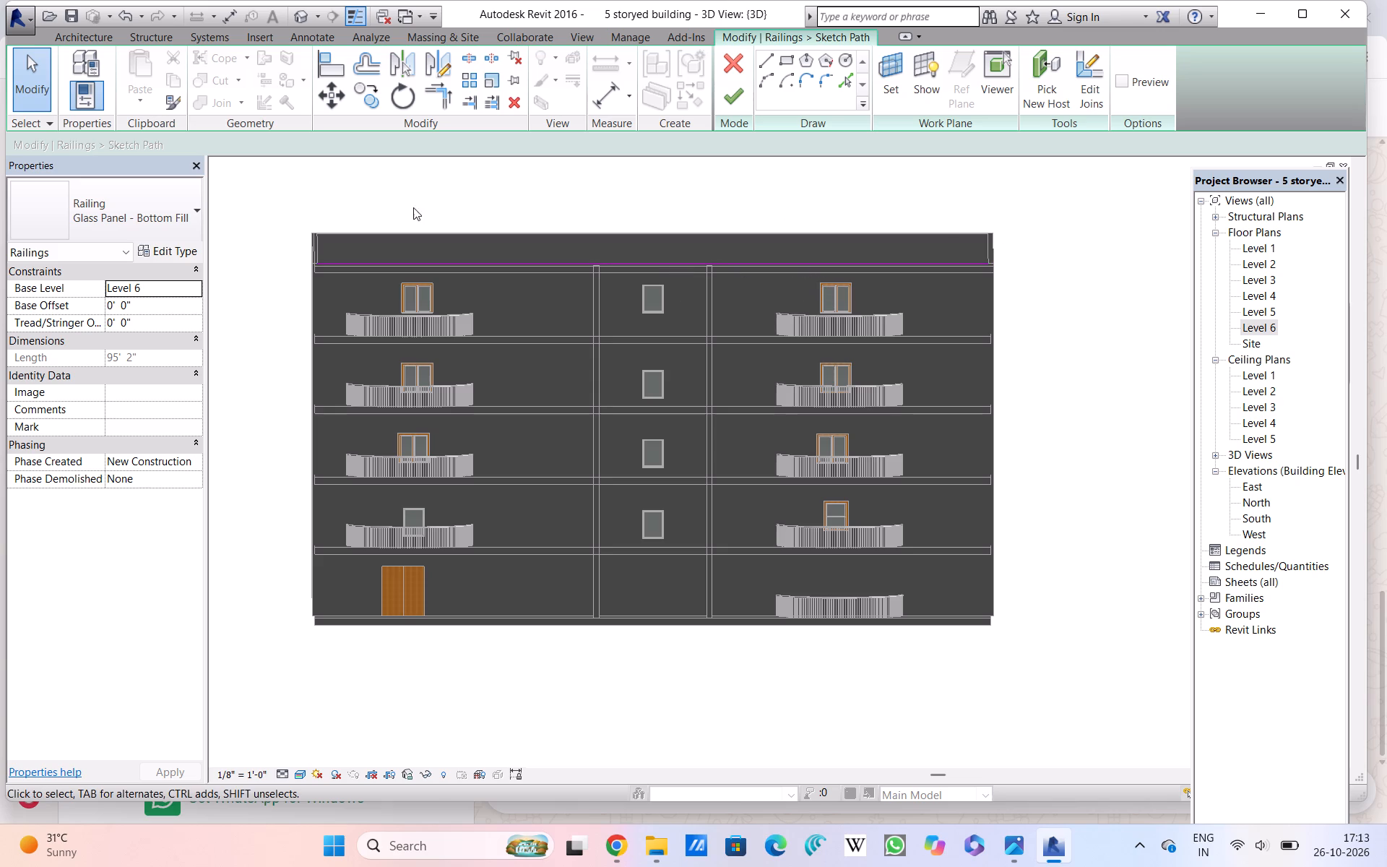
{"action": "left_click", "coordinate": [1259, 326]}
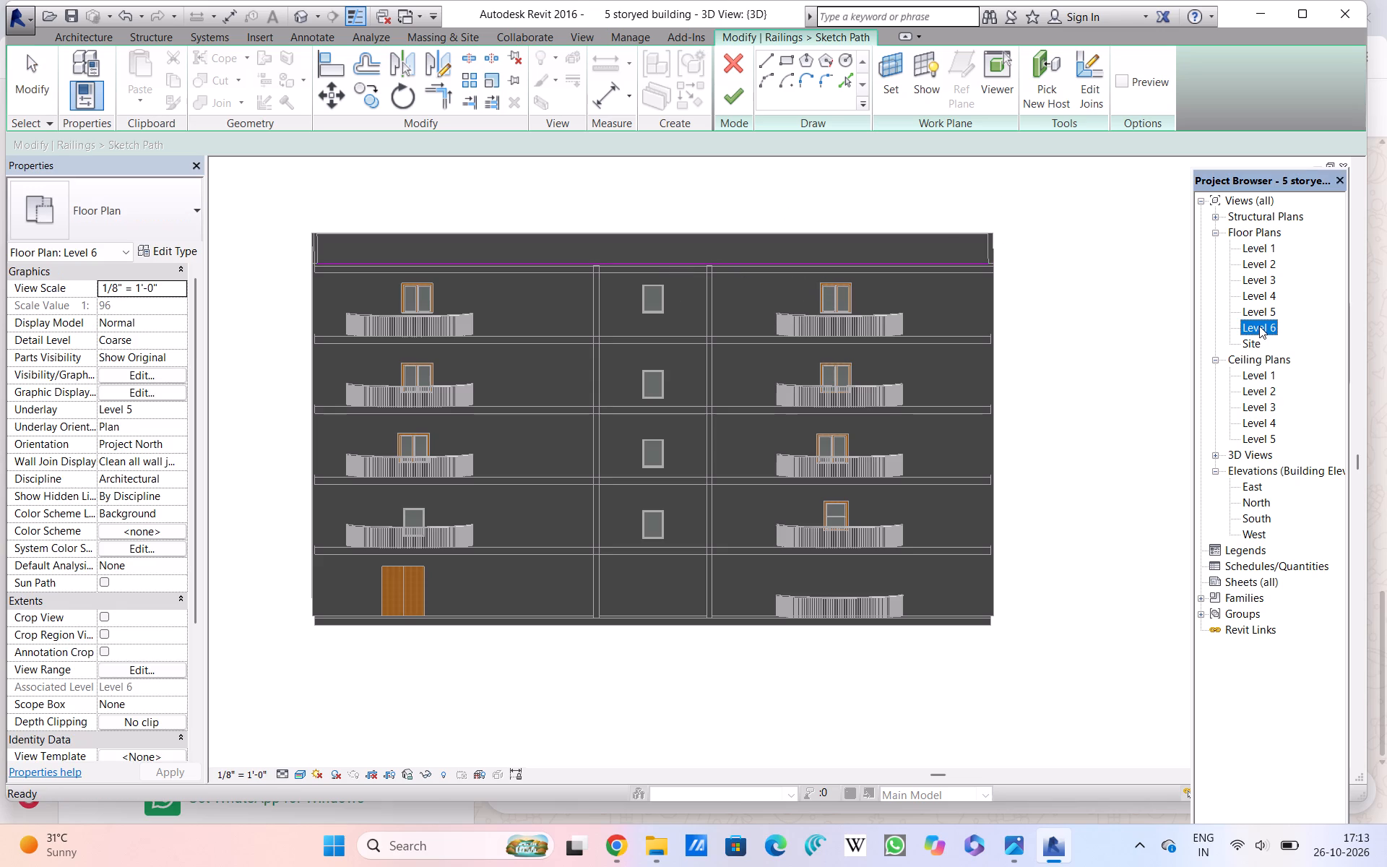
{"action": "left_click", "coordinate": [1259, 326]}
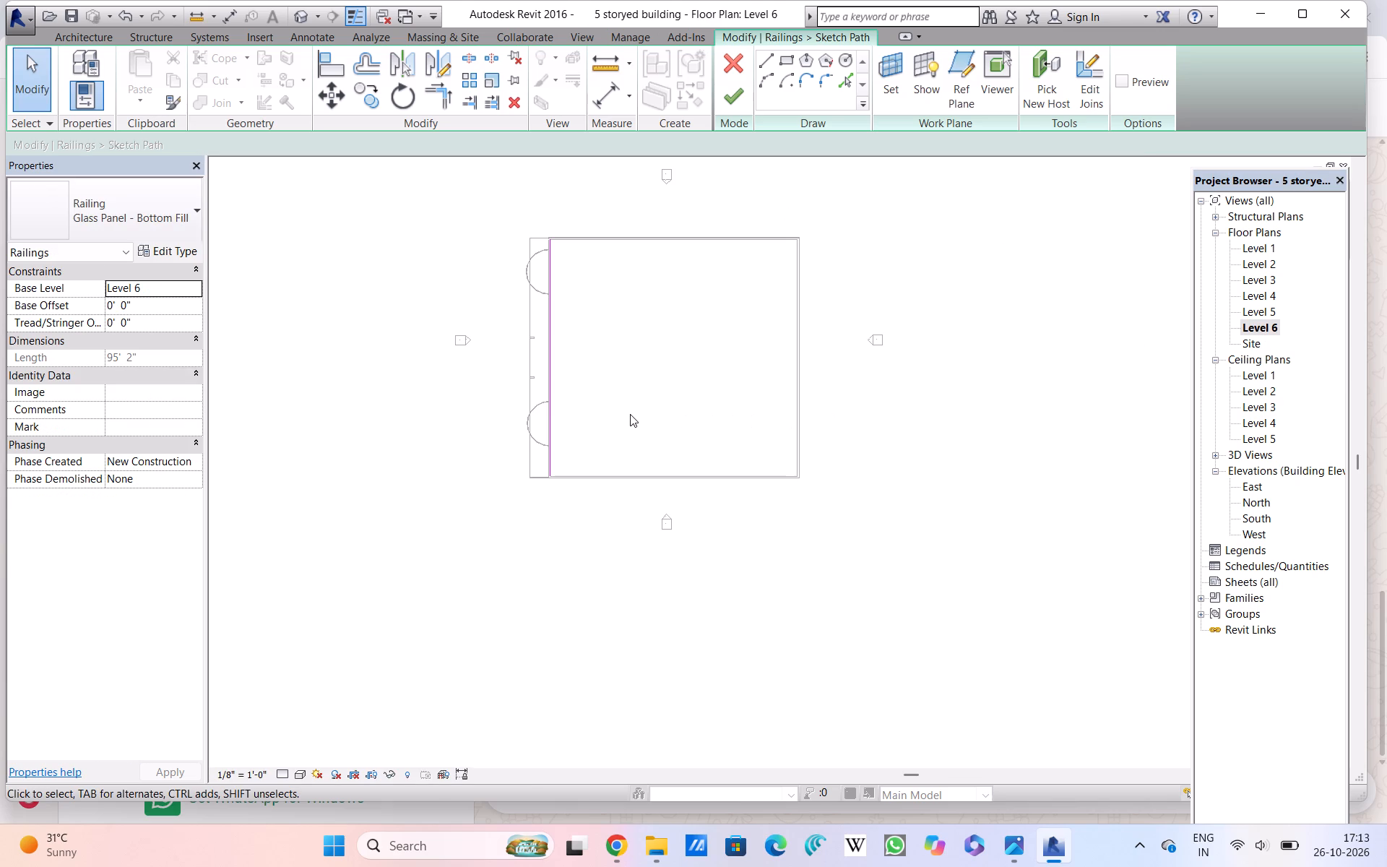
{"action": "scroll", "coordinate": [567, 377], "scroll_direction": "up", "scroll_amount": 7}
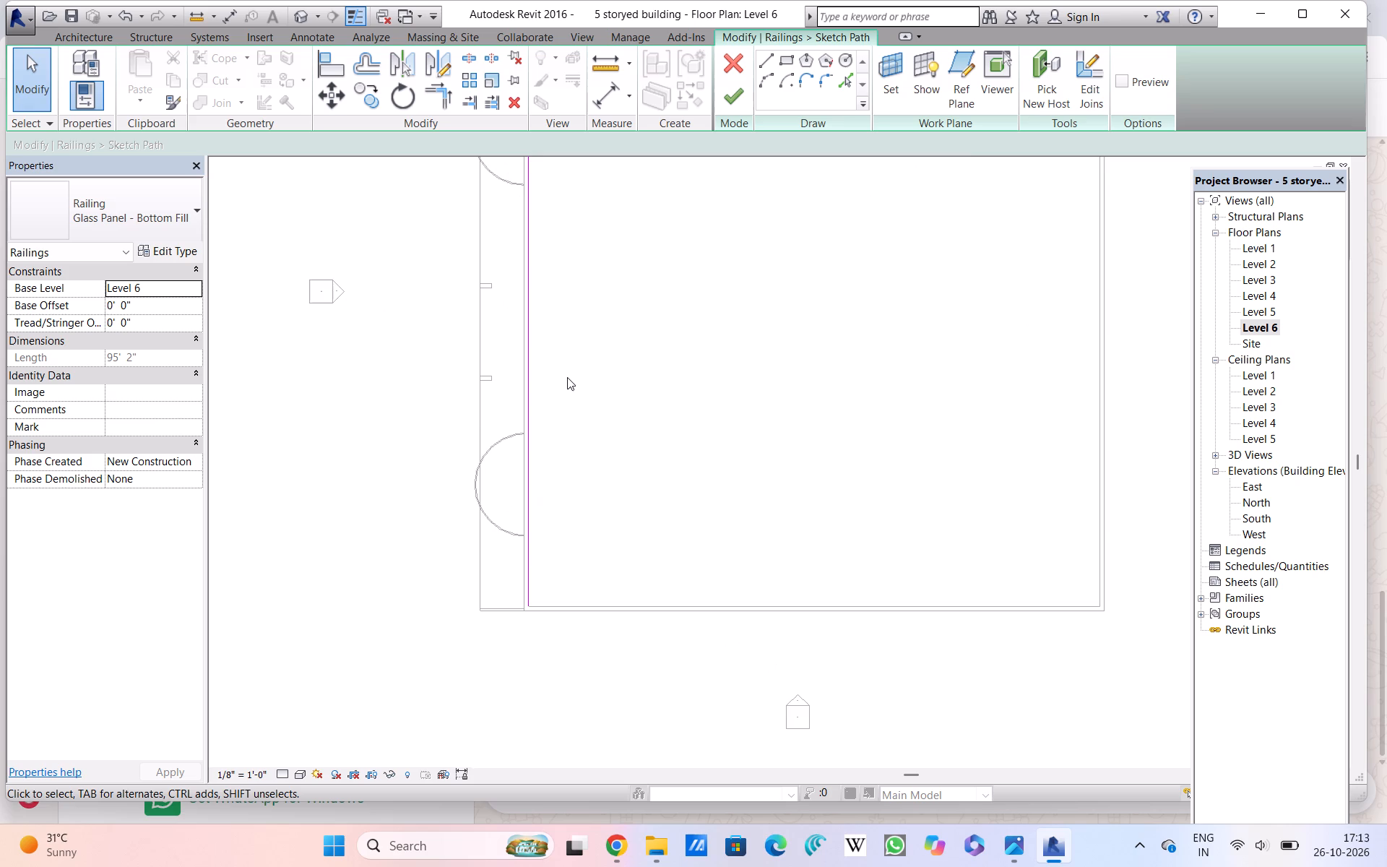
{"action": "scroll", "coordinate": [567, 377], "scroll_direction": "down", "scroll_amount": 4}
{"action": "middle_click_drag", "start_coordinate": [617, 332], "coordinate": [597, 467]}
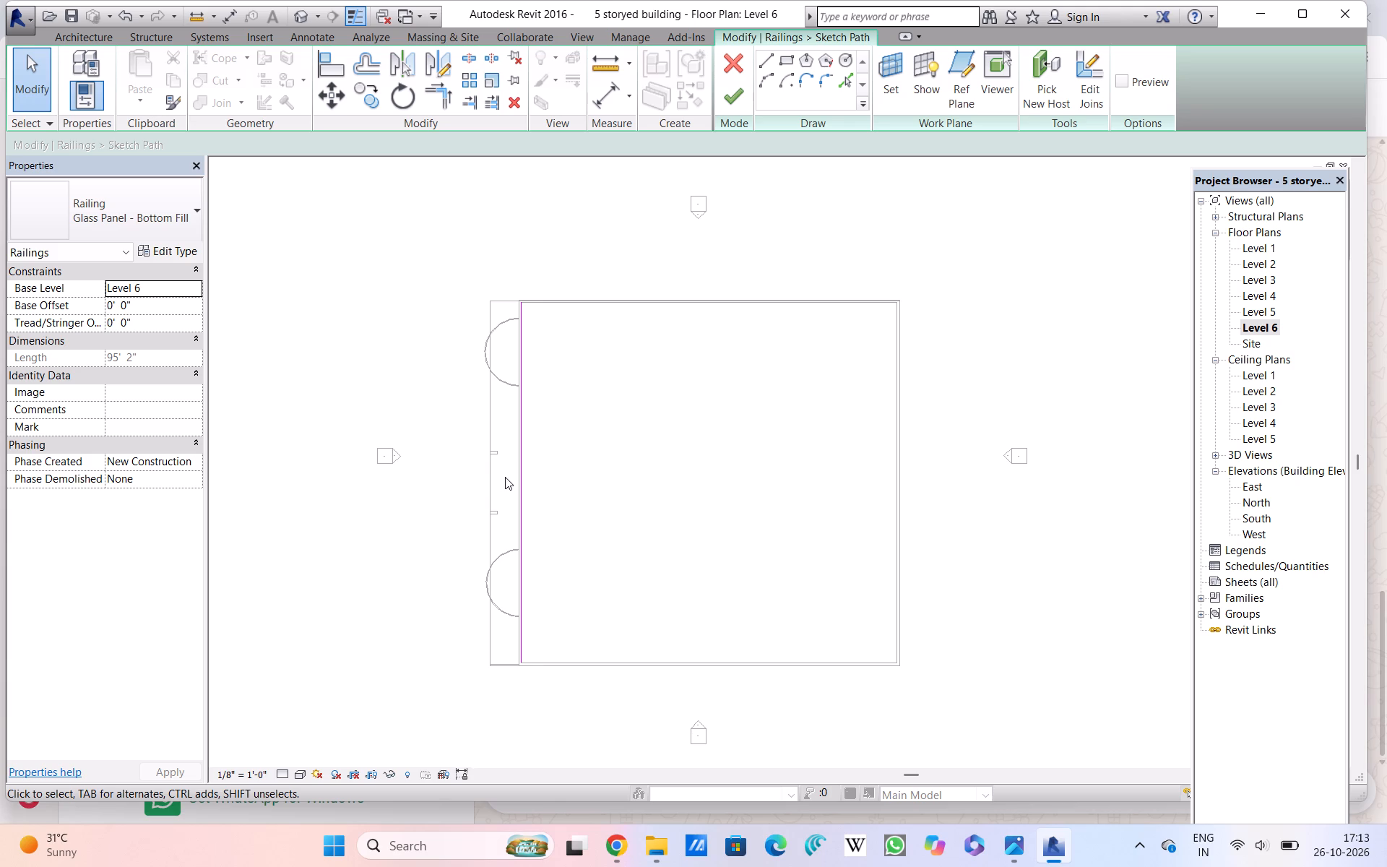
{"action": "left_click", "coordinate": [523, 478]}
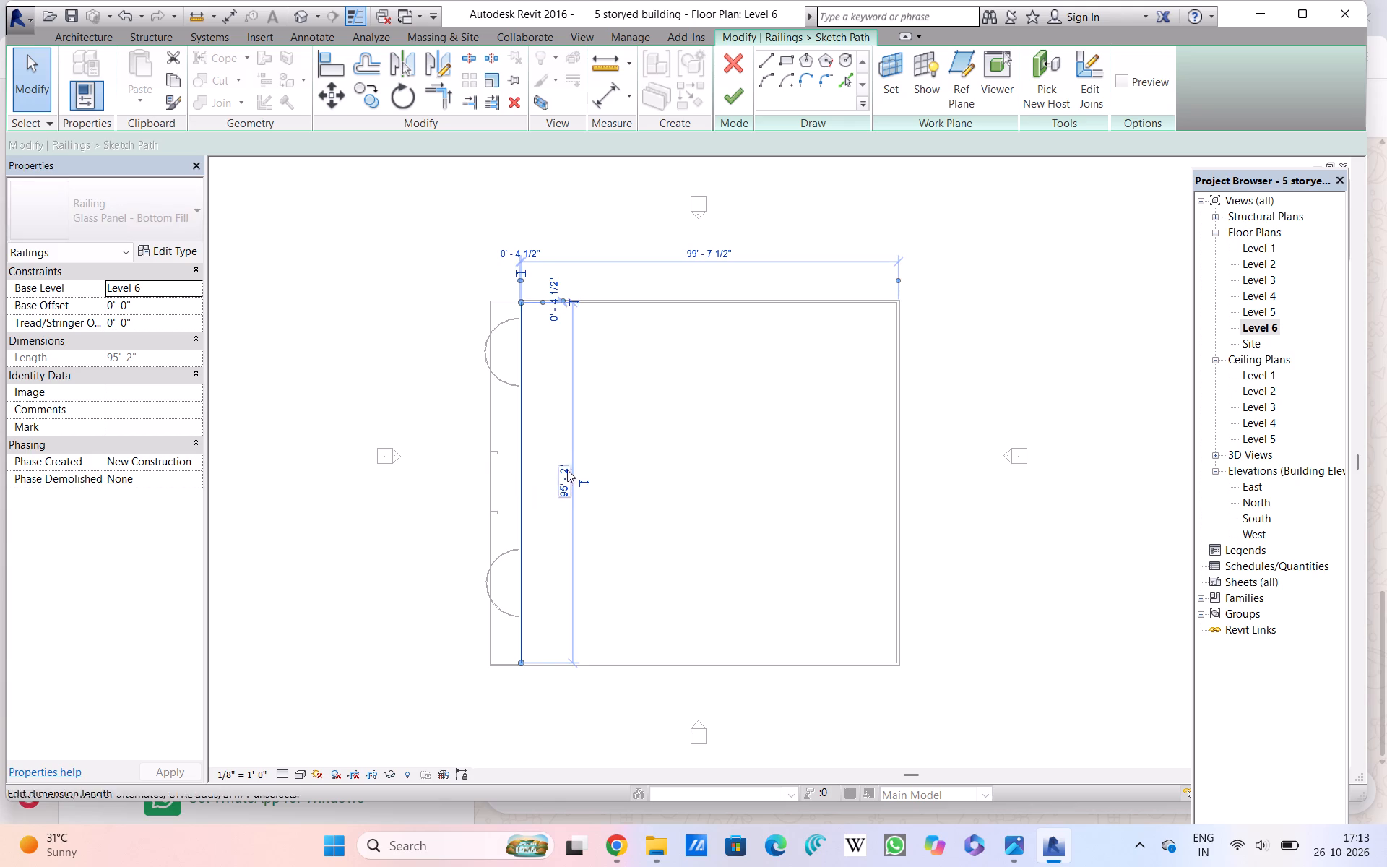
{"action": "key", "text": "Delete"}
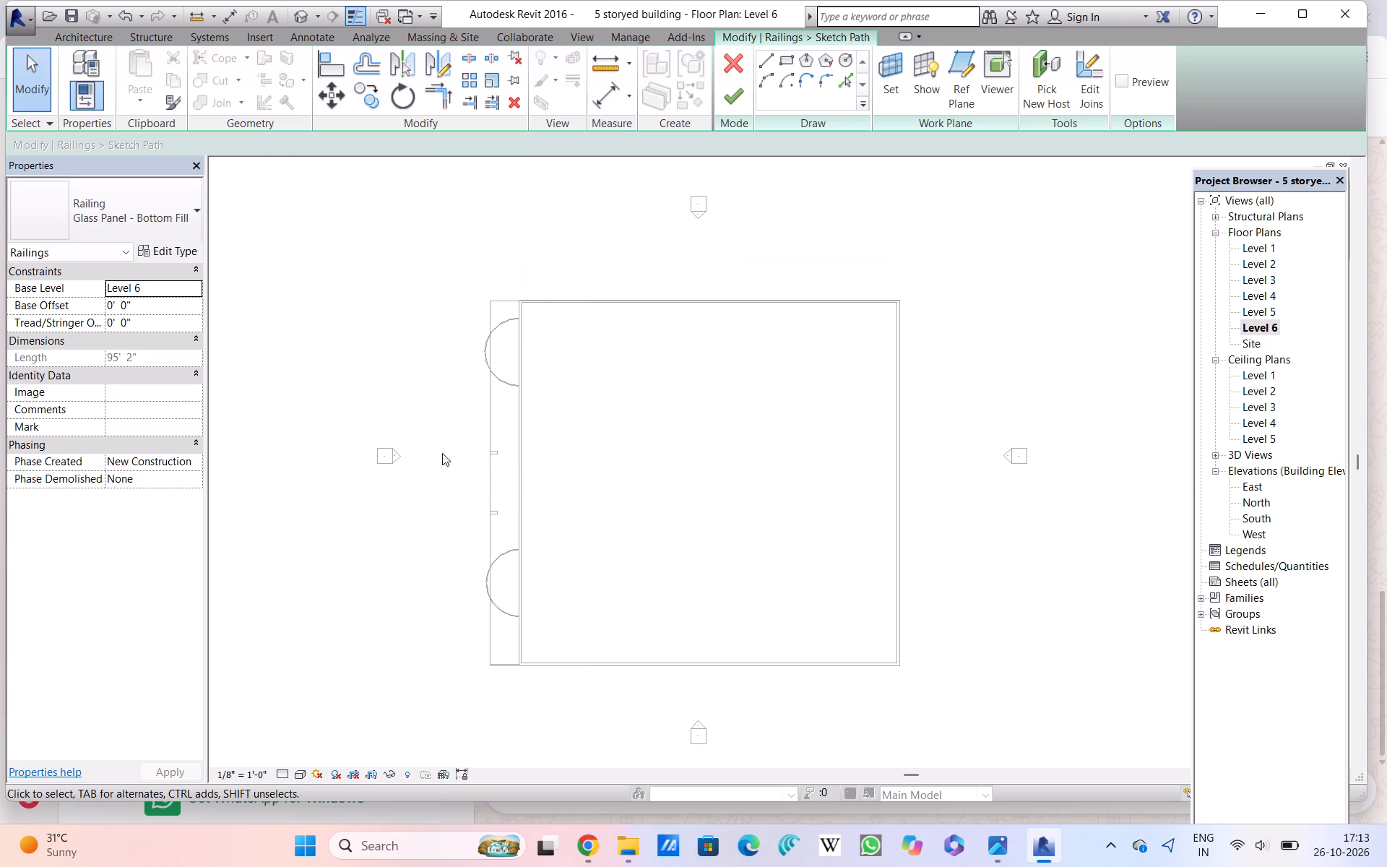
Draw a 38' railing path line southward along the west wall's outer face, starting at its north end.
{"action": "left_click", "coordinate": [763, 60]}
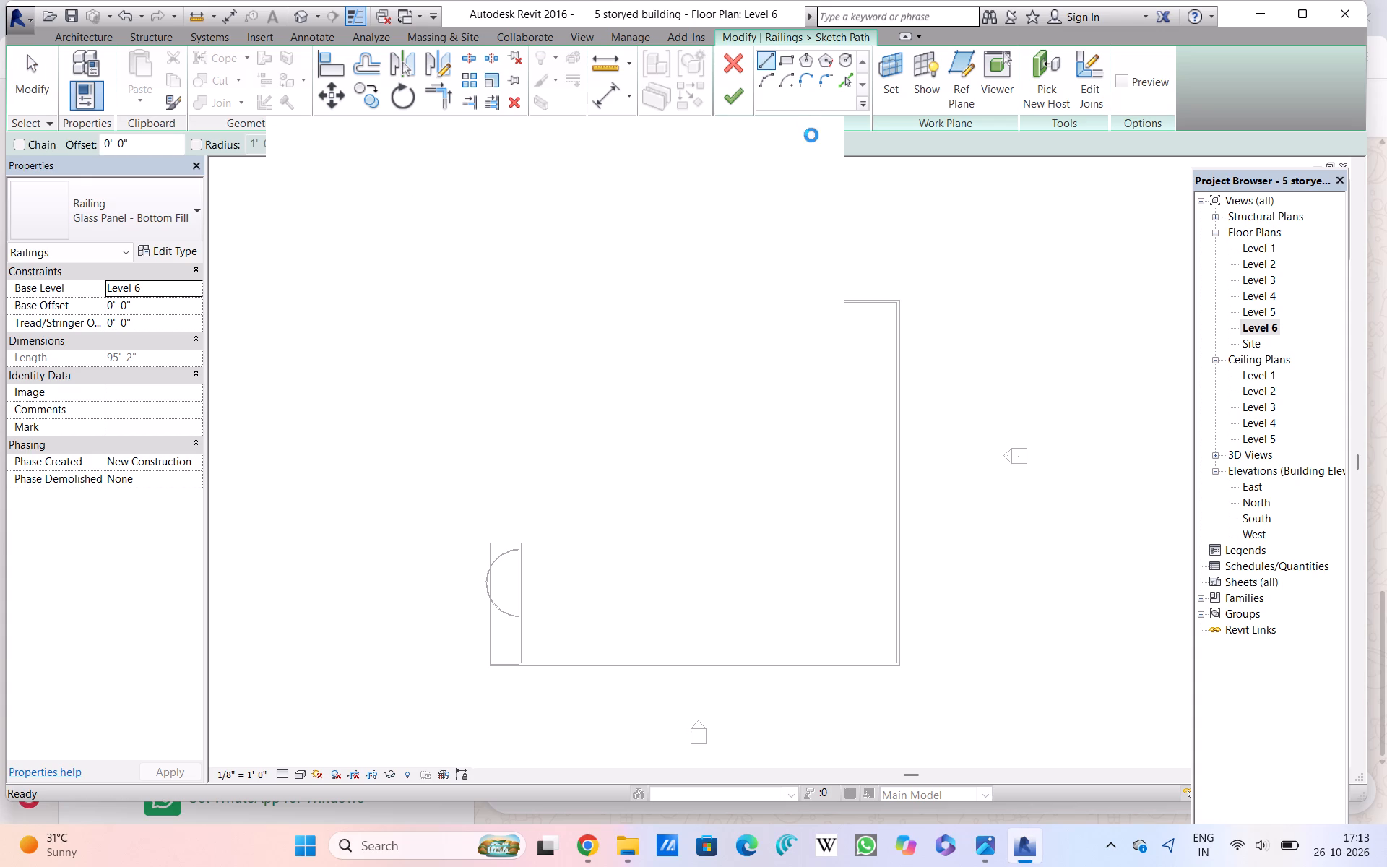
{"action": "double_click", "coordinate": [805, 142]}
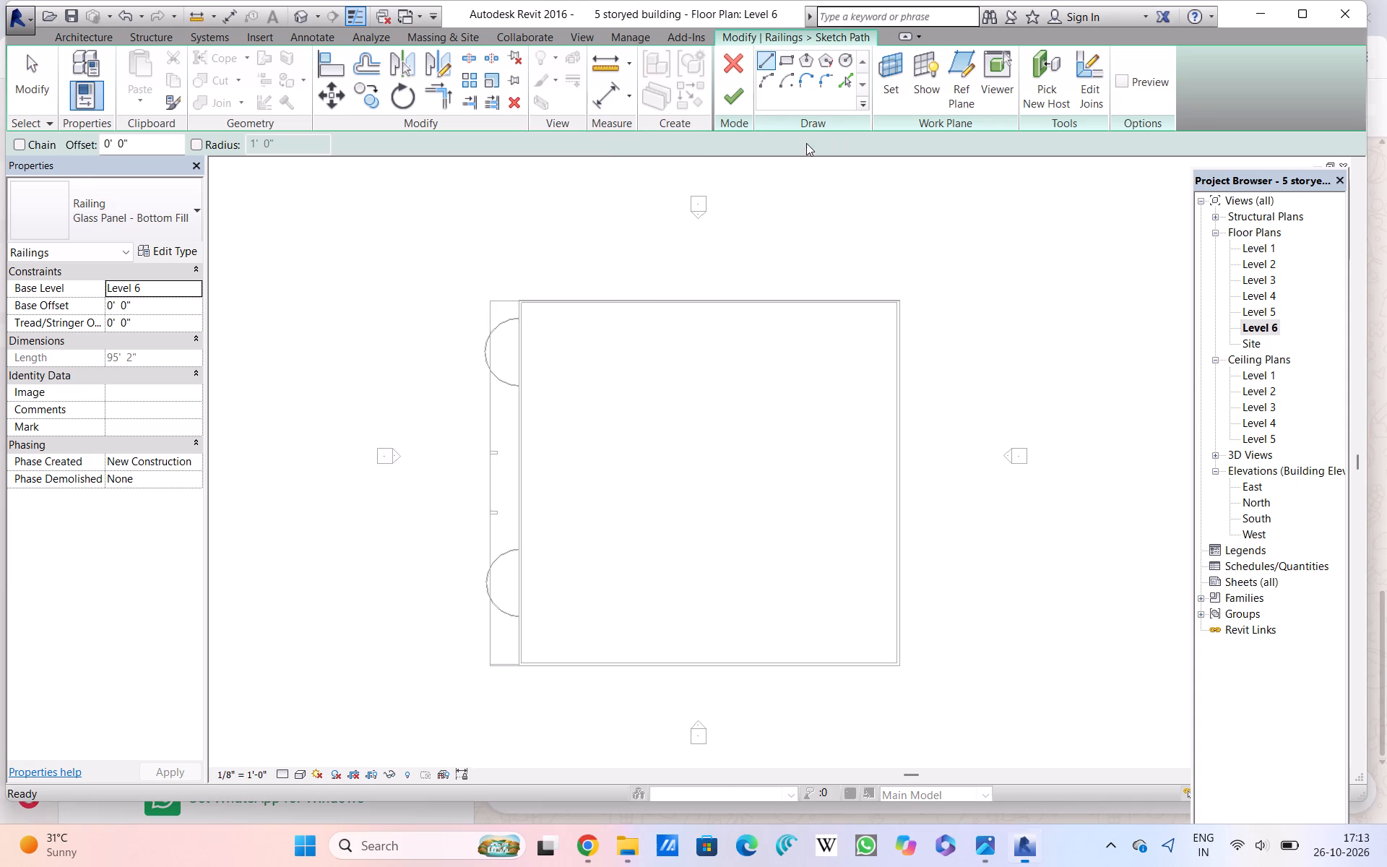
{"action": "left_click", "coordinate": [806, 143]}
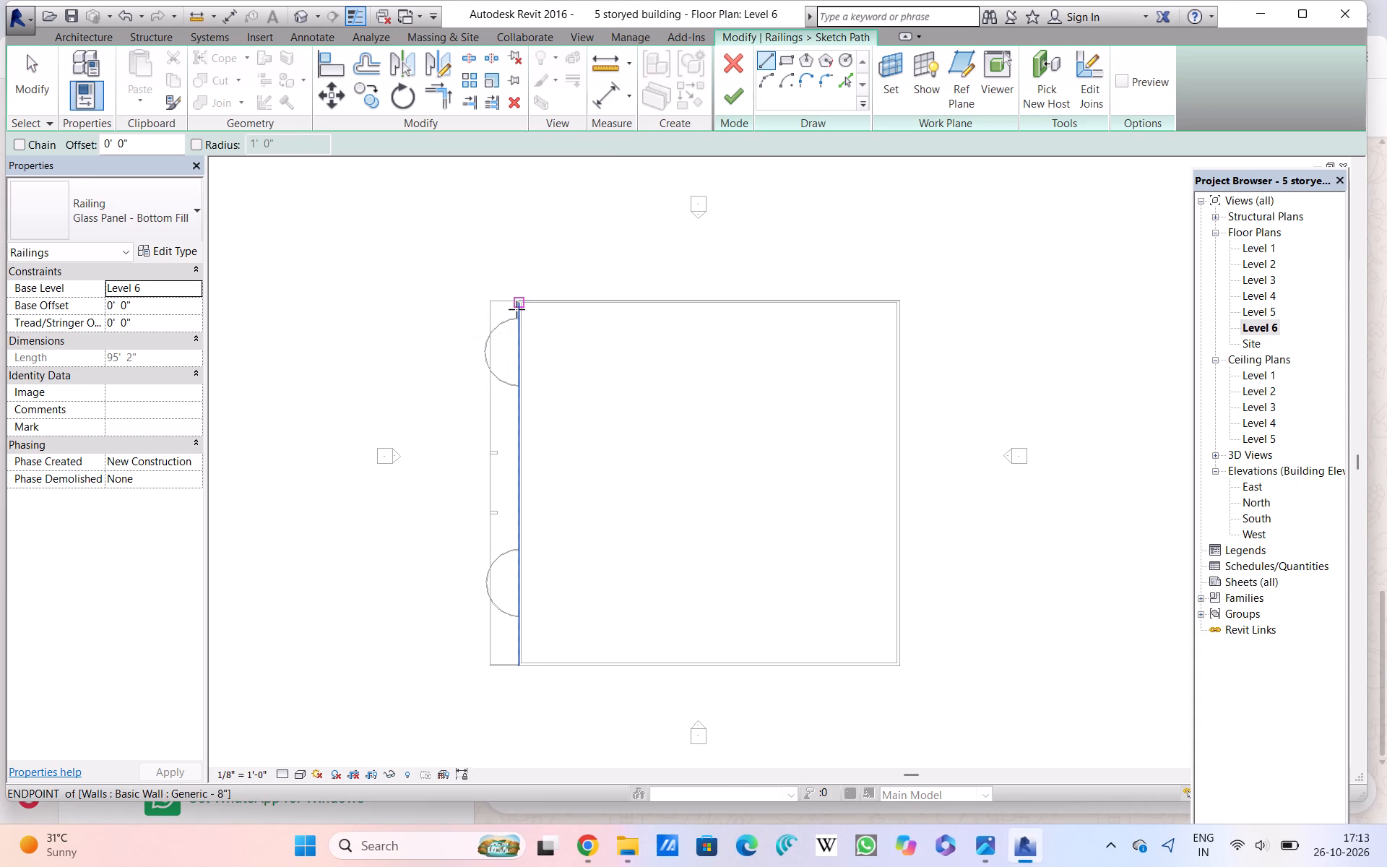
{"action": "scroll", "coordinate": [519, 301], "scroll_direction": "up", "scroll_amount": 3}
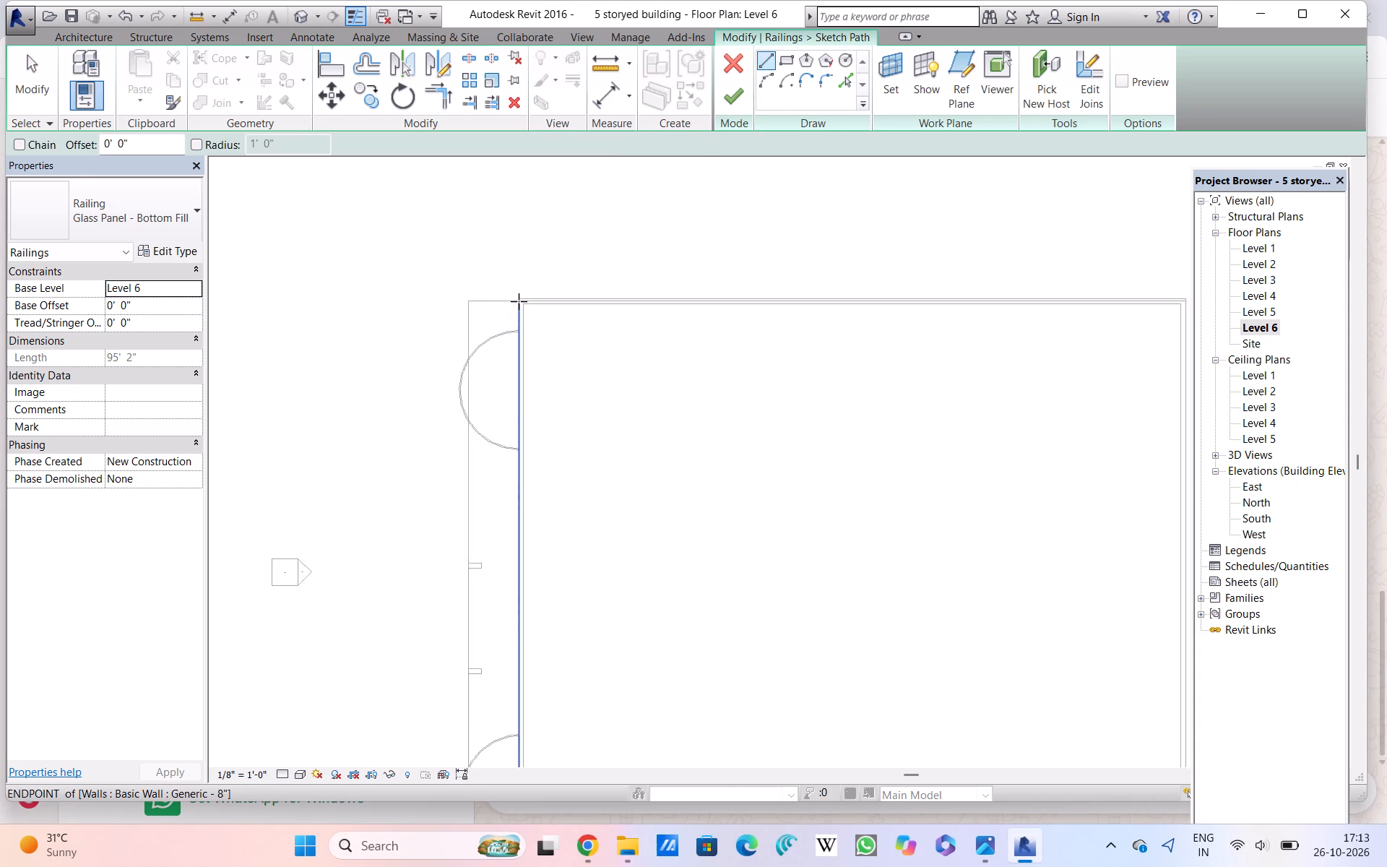
{"action": "scroll", "coordinate": [519, 301], "scroll_direction": "up", "scroll_amount": 2}
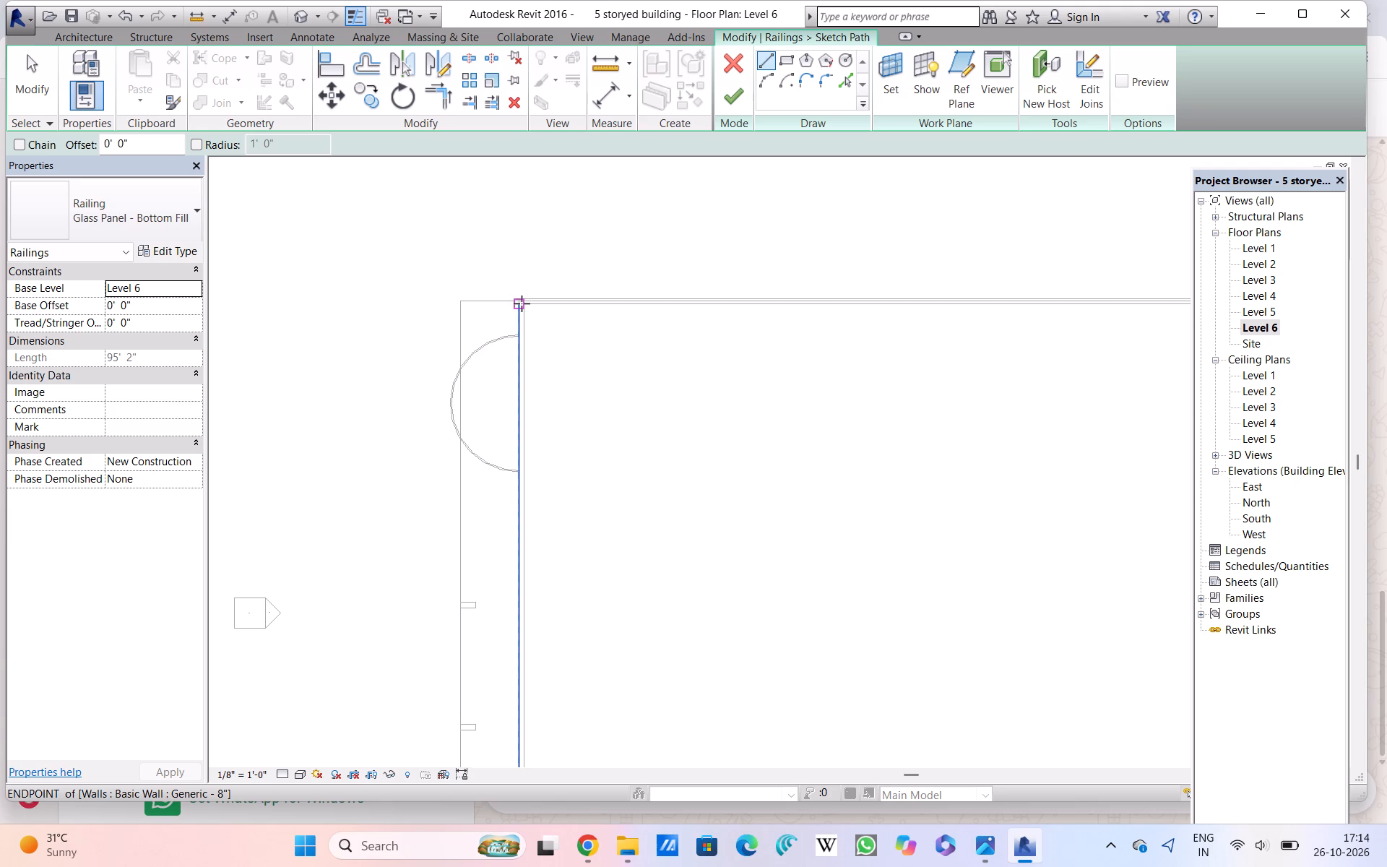
{"action": "left_click", "coordinate": [517, 303]}
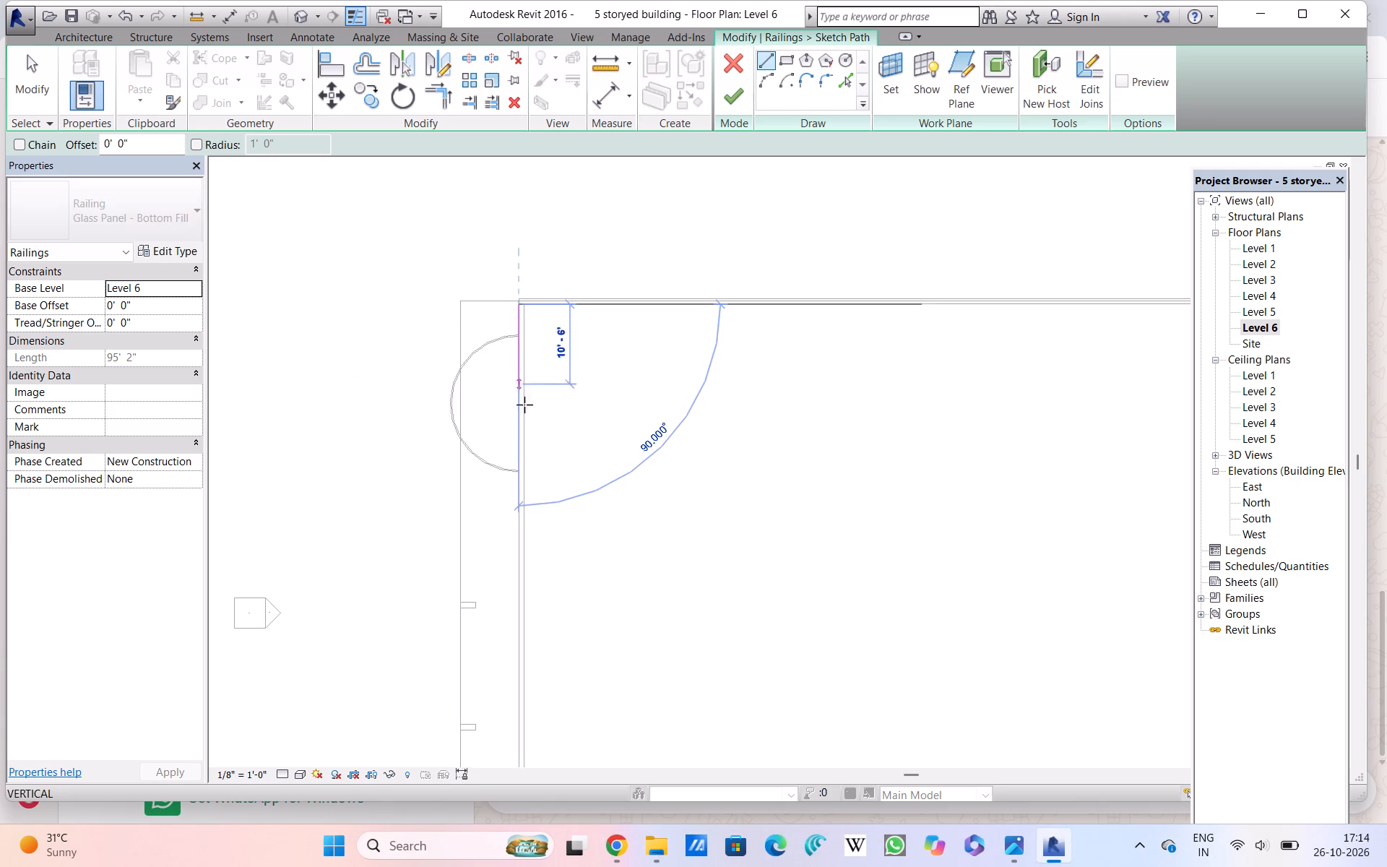
{"action": "scroll", "coordinate": [516, 467], "scroll_direction": "down", "scroll_amount": 4}
{"action": "middle_click_drag", "start_coordinate": [516, 467], "coordinate": [517, 296]}
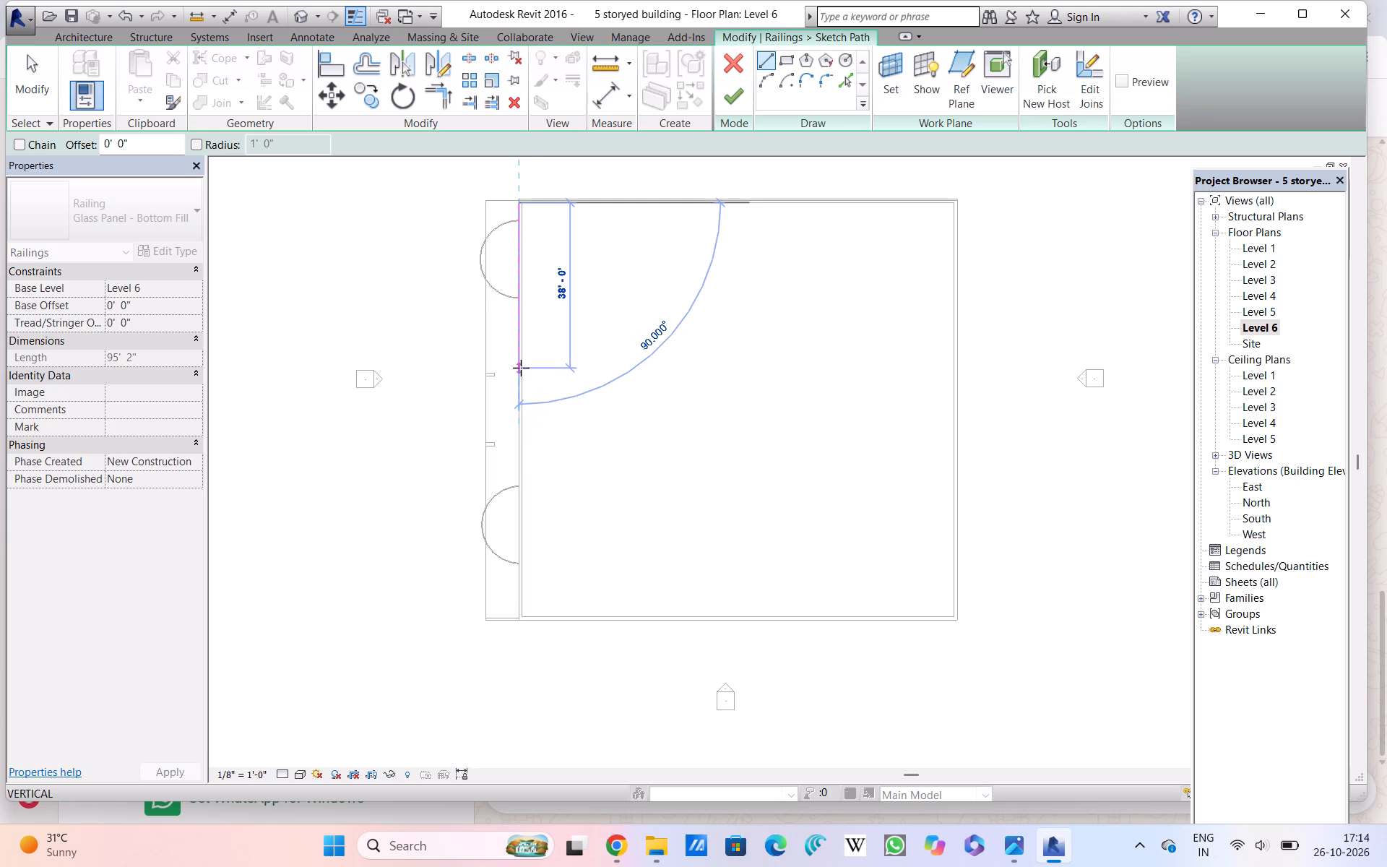
{"action": "left_click", "coordinate": [521, 368]}
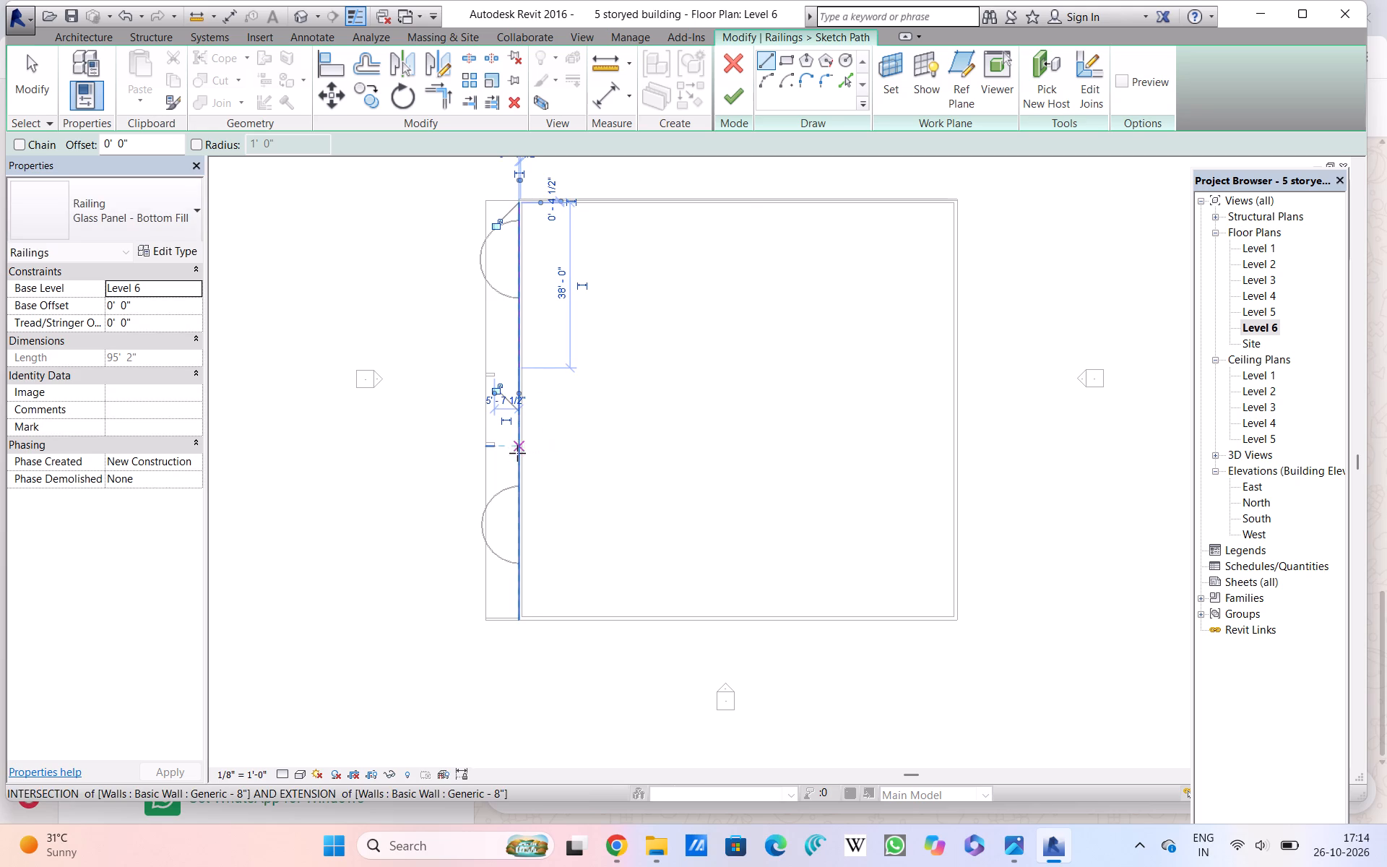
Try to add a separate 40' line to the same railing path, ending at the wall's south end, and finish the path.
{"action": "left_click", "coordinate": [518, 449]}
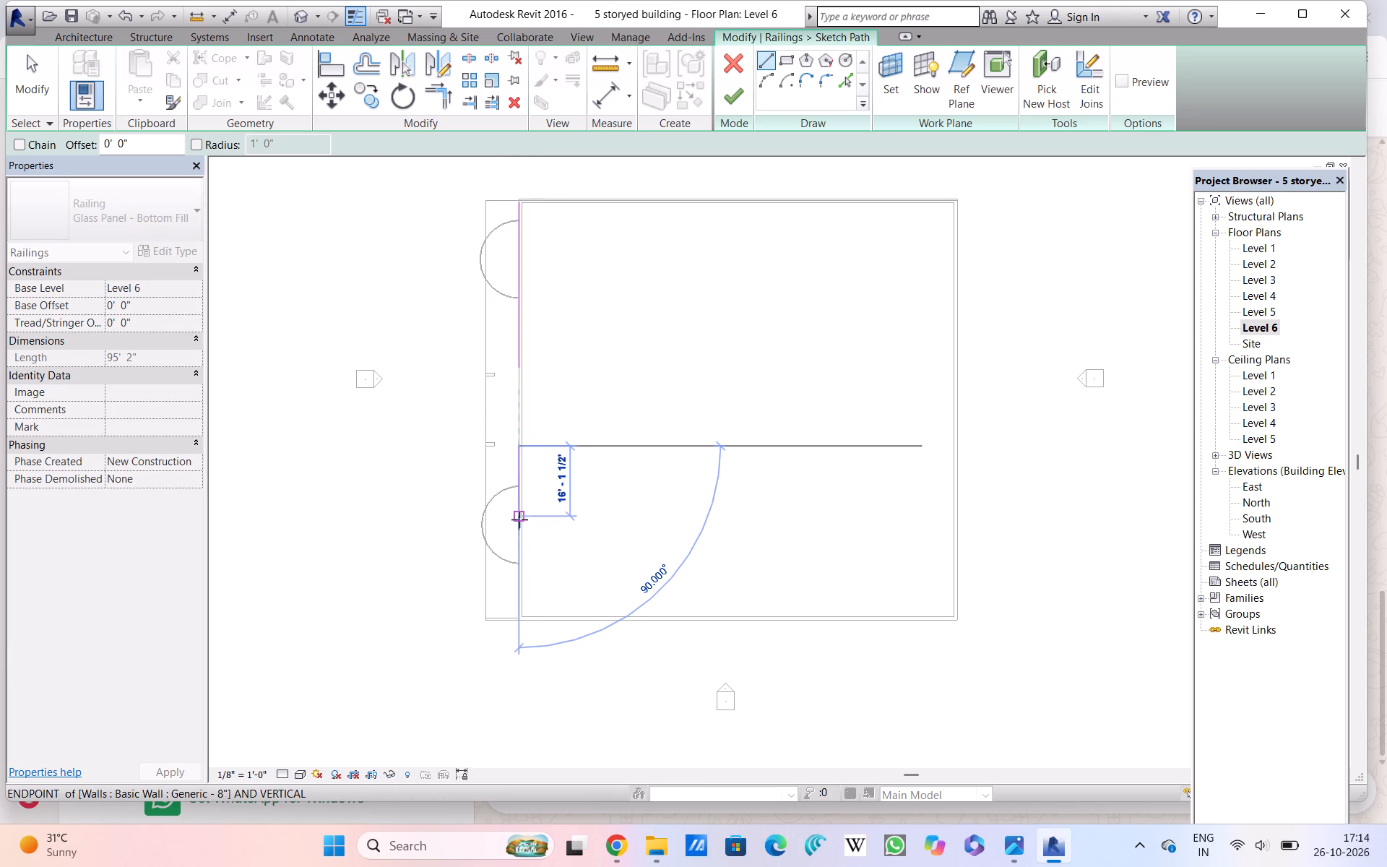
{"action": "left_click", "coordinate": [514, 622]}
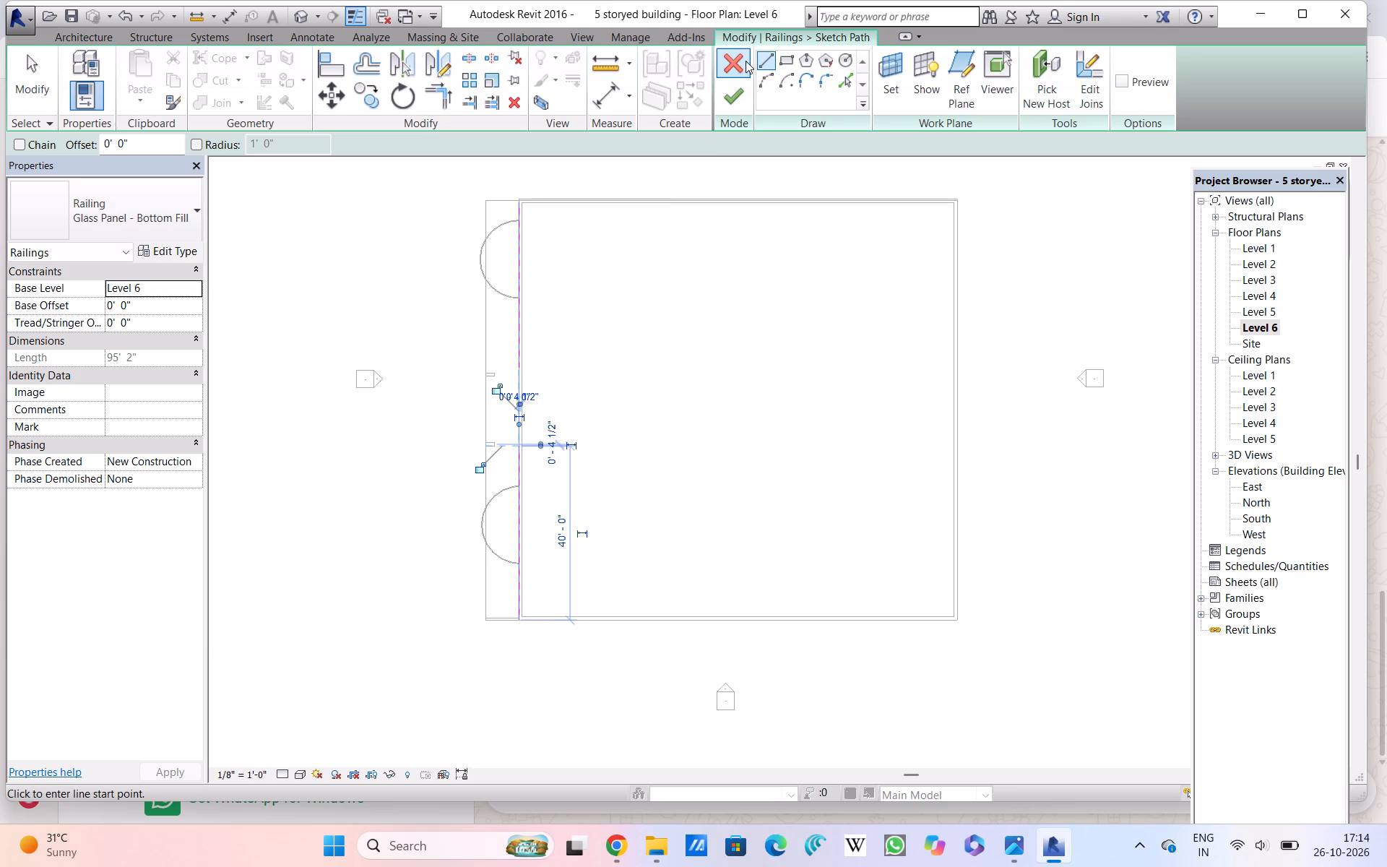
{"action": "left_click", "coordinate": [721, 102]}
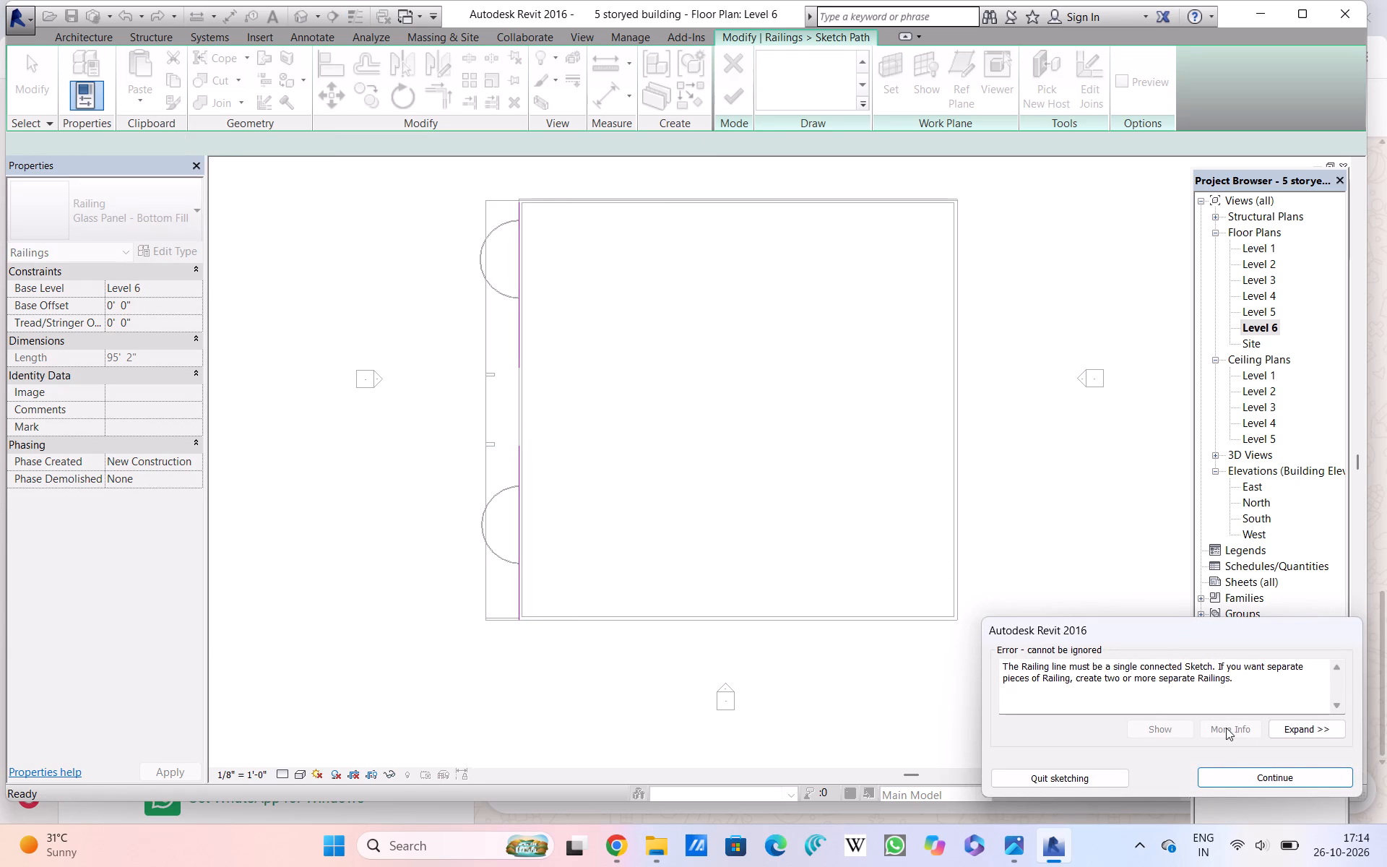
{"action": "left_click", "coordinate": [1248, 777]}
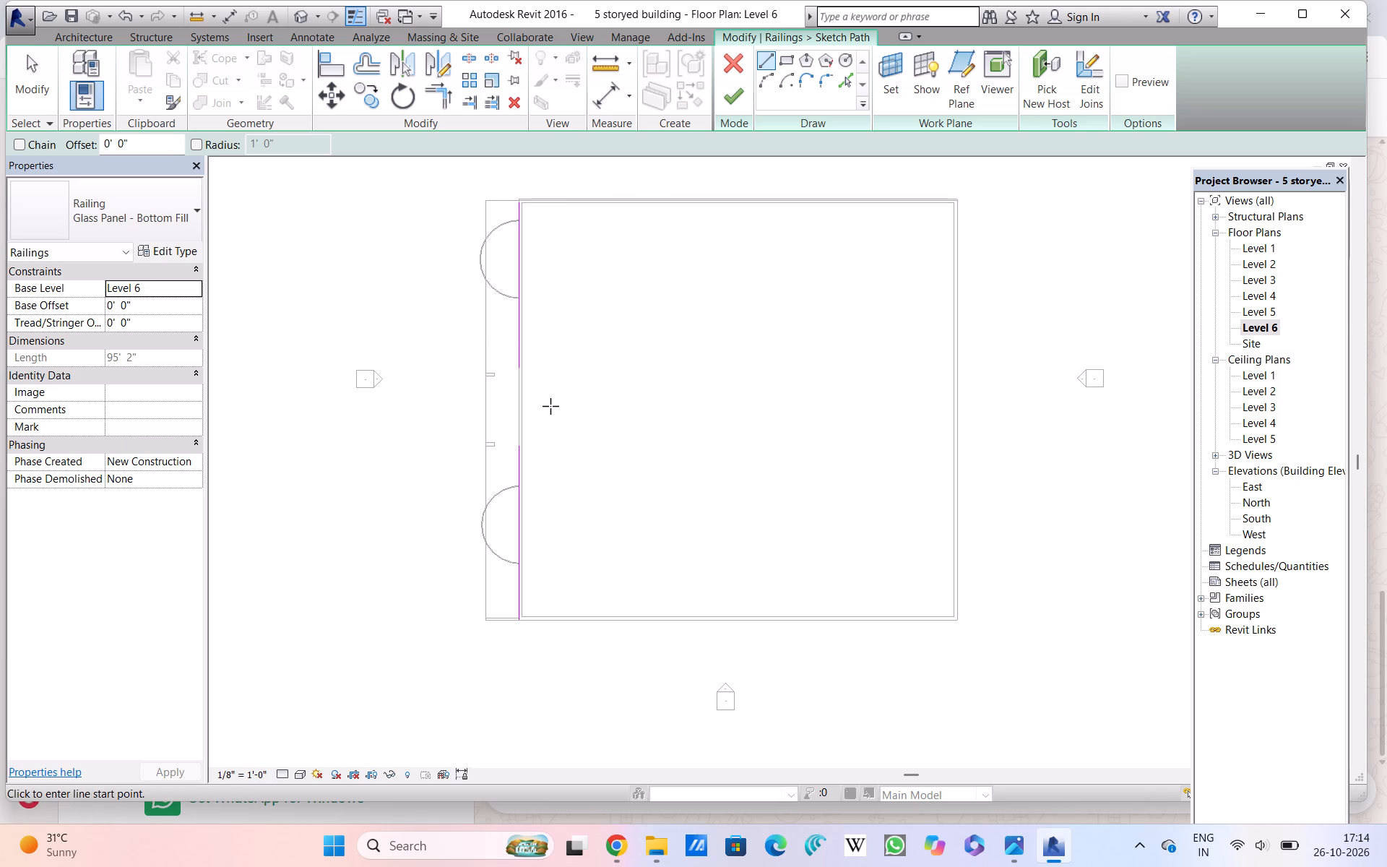
Delete the southern 40' line and finish the railing path with only the northern 38' line.
{"action": "key", "text": "Escape"}
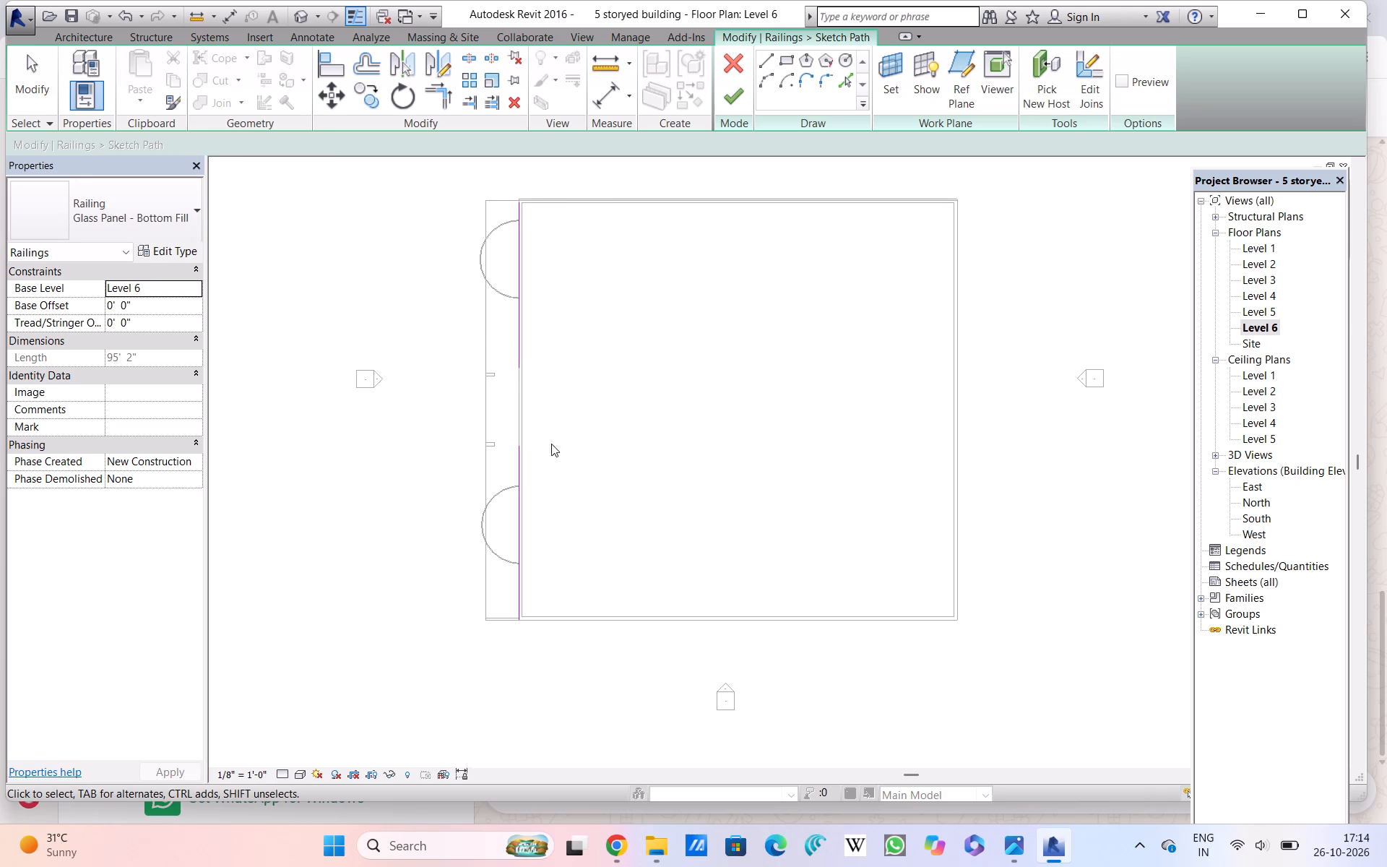
{"action": "left_click", "coordinate": [514, 531]}
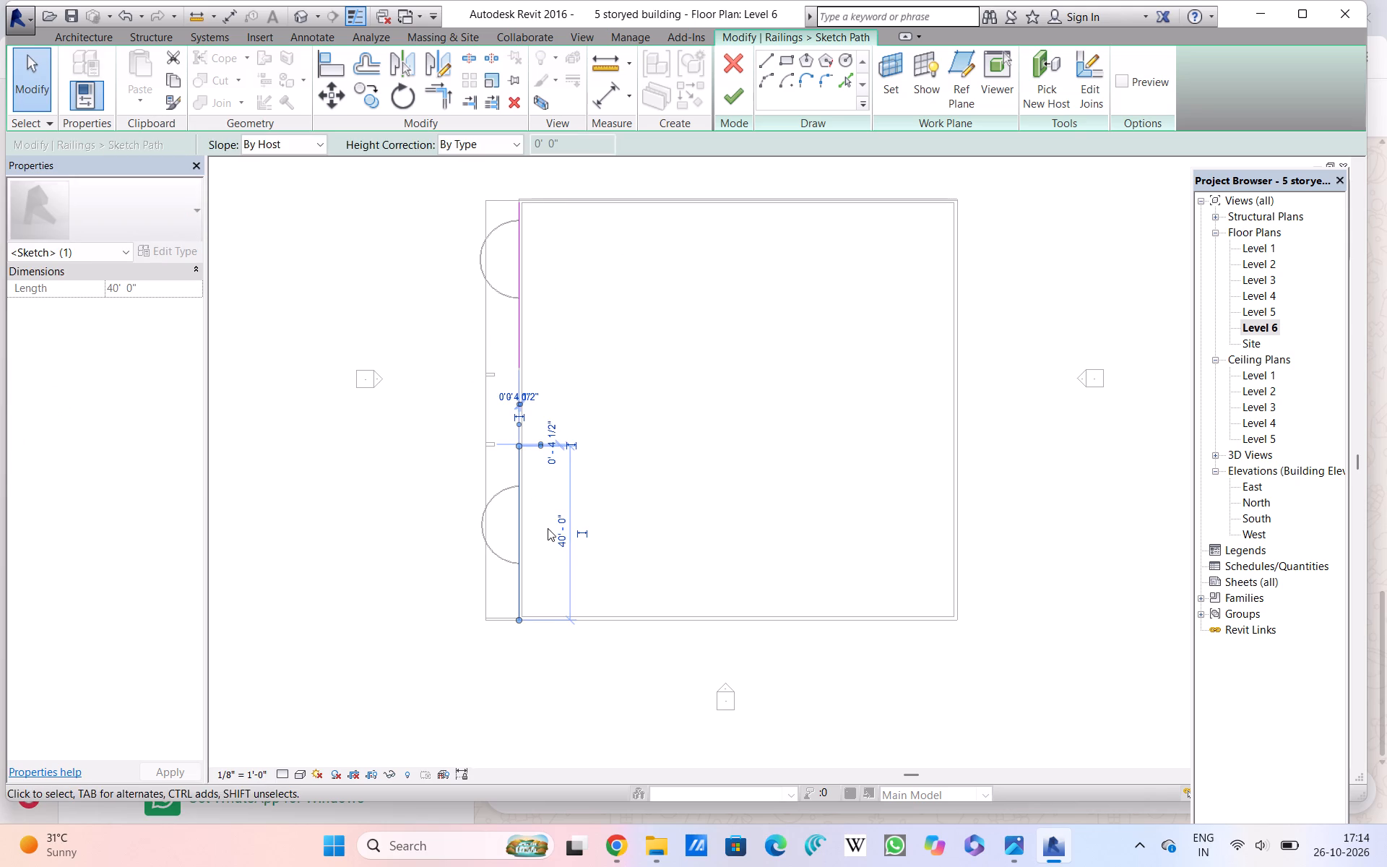
{"action": "key", "text": "Delete"}
{"action": "left_click", "coordinate": [736, 94]}
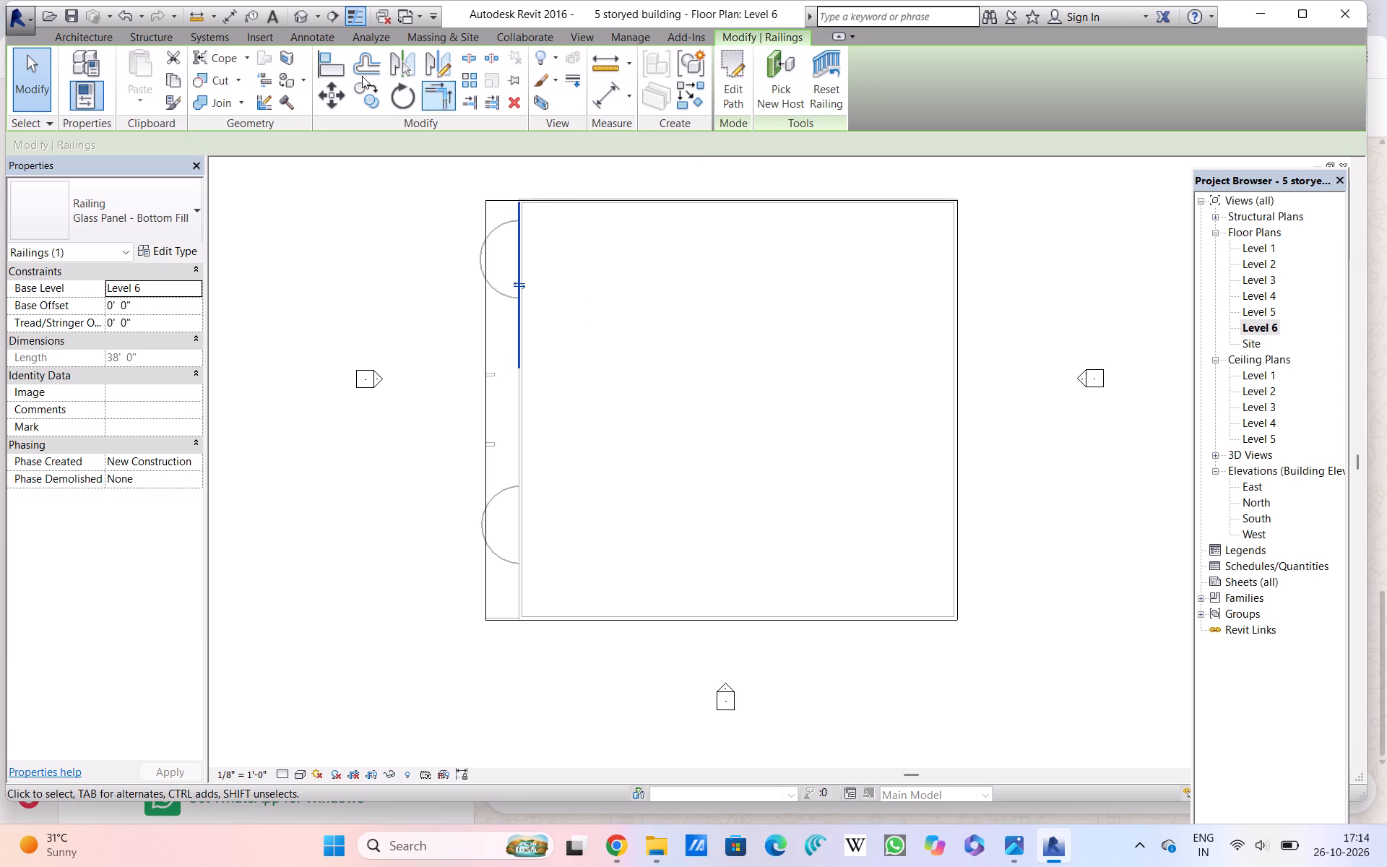
Sketch a separate glass-panel railing about 39' 7 1/2" long southward along Level 6's west wall, ending at its south end, and finish it.
{"action": "left_click", "coordinate": [95, 40]}
{"action": "left_click", "coordinate": [590, 71]}
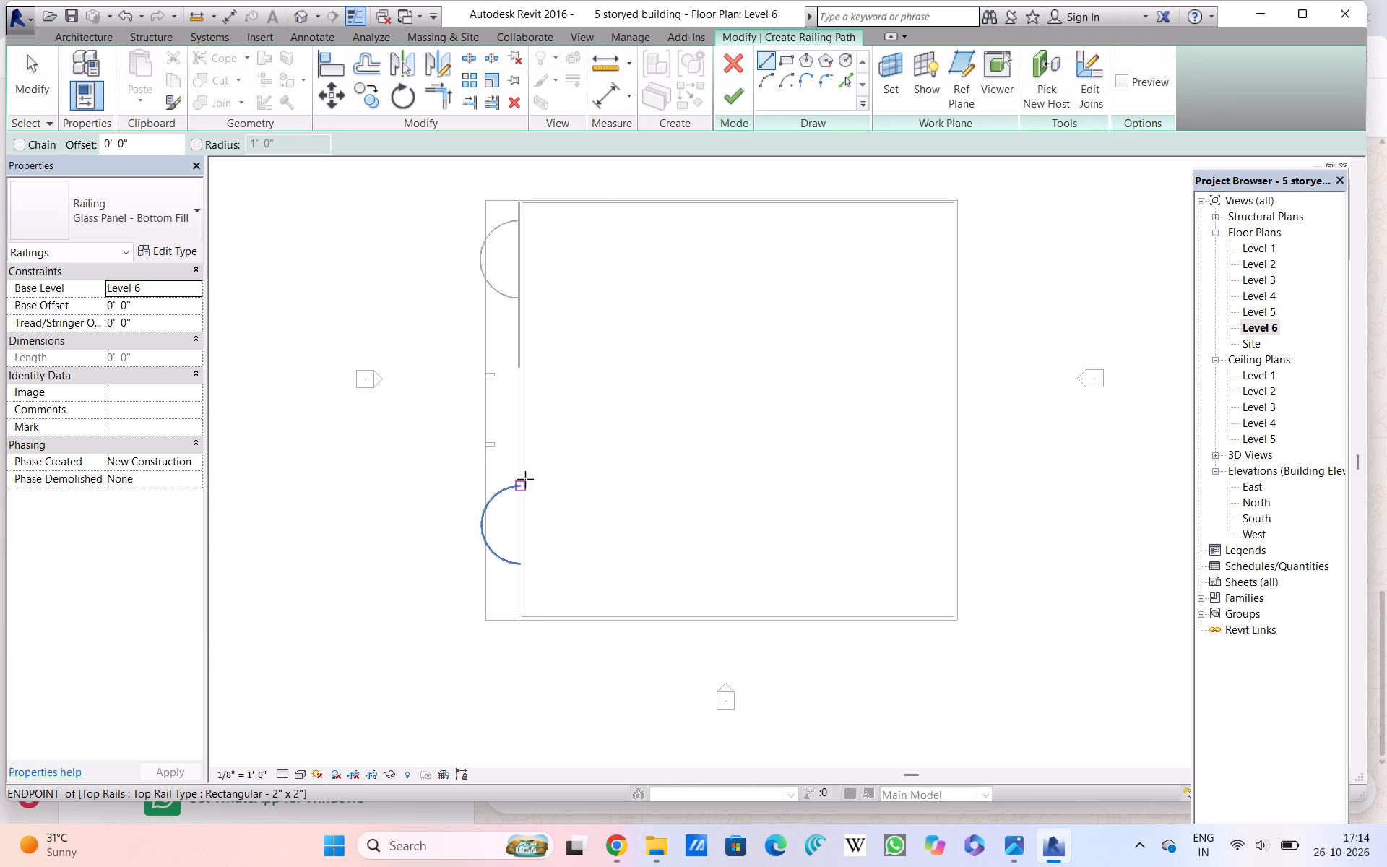
{"action": "left_click", "coordinate": [521, 449]}
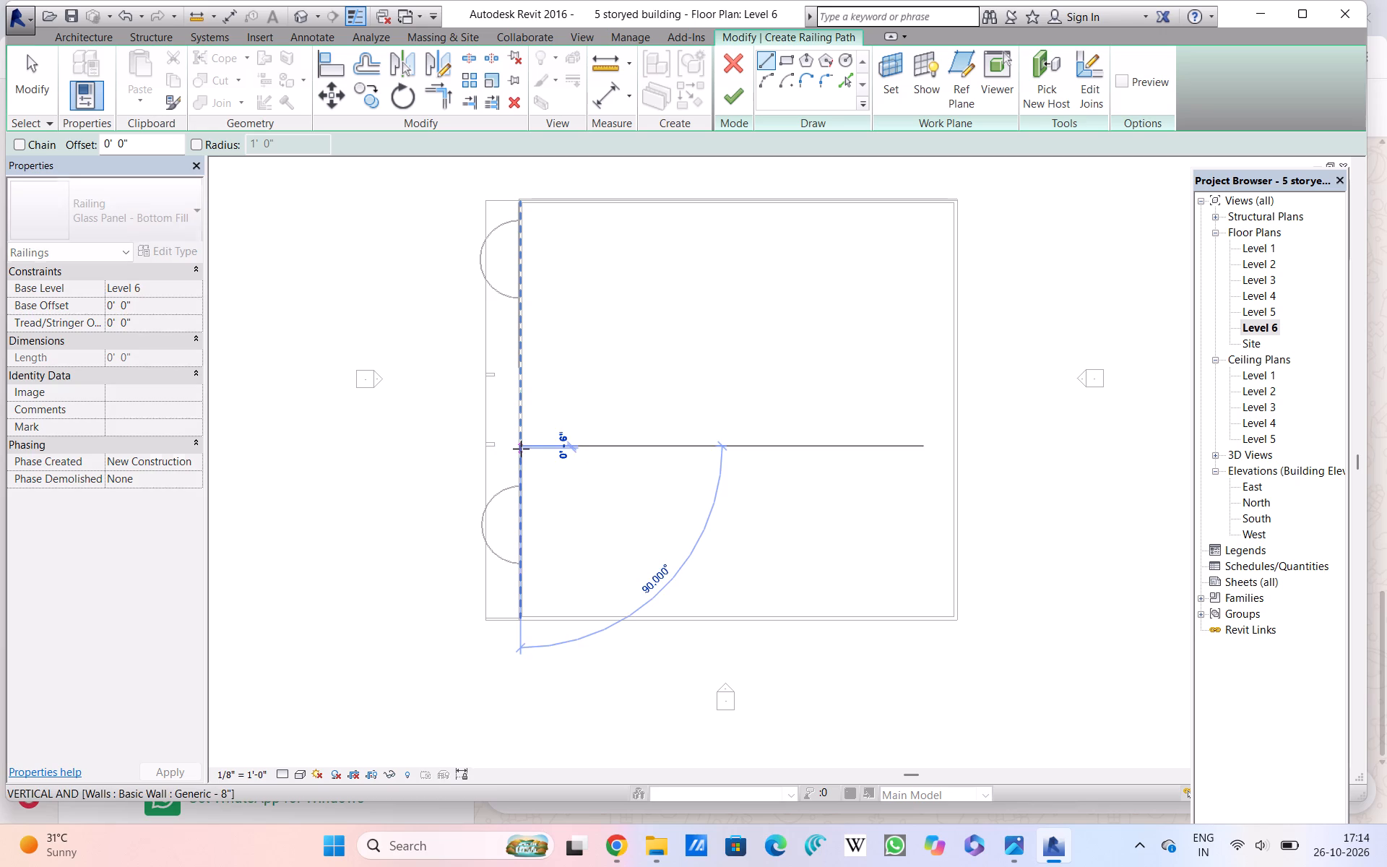
{"action": "left_click", "coordinate": [515, 612]}
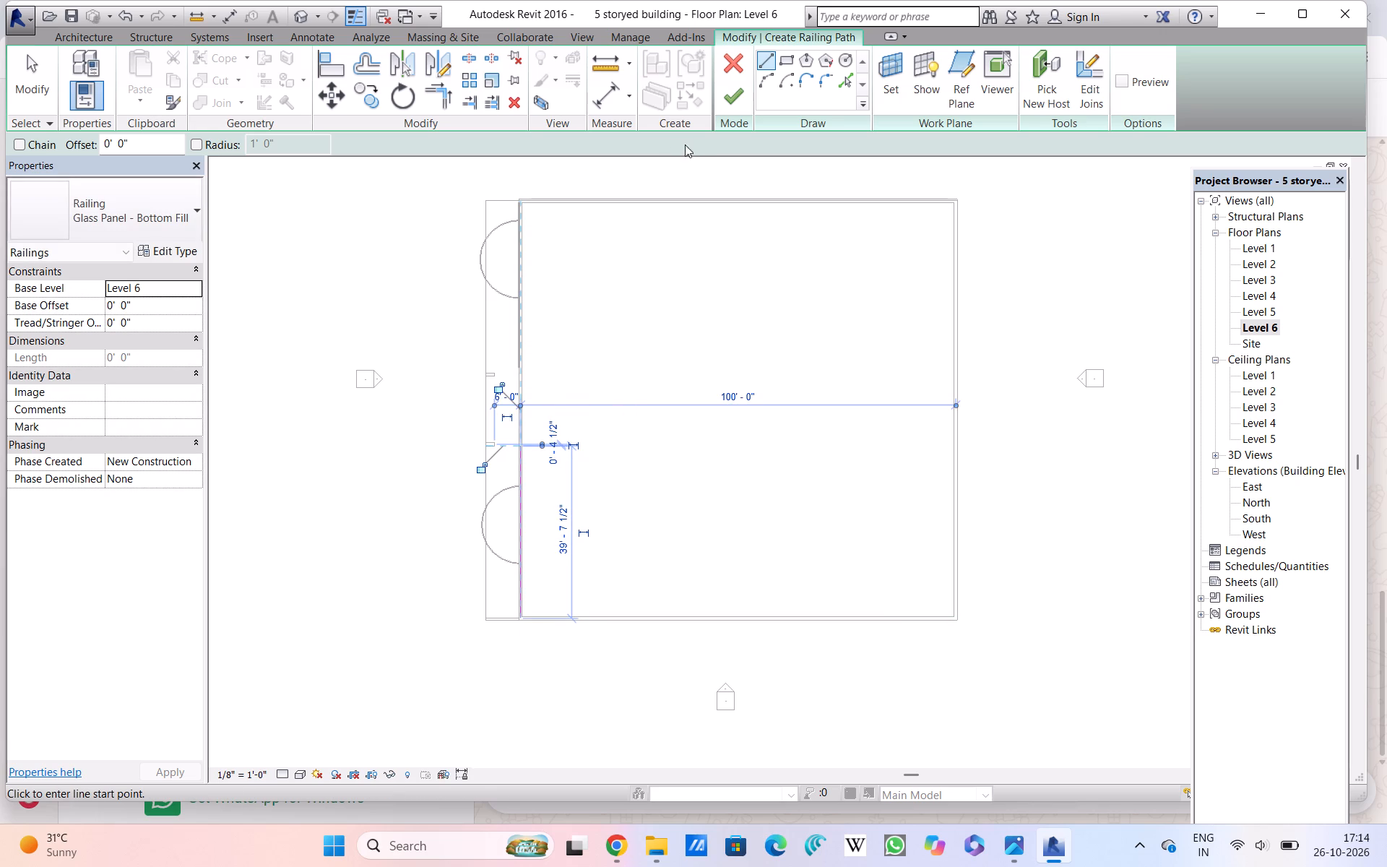
{"action": "left_click", "coordinate": [733, 89]}
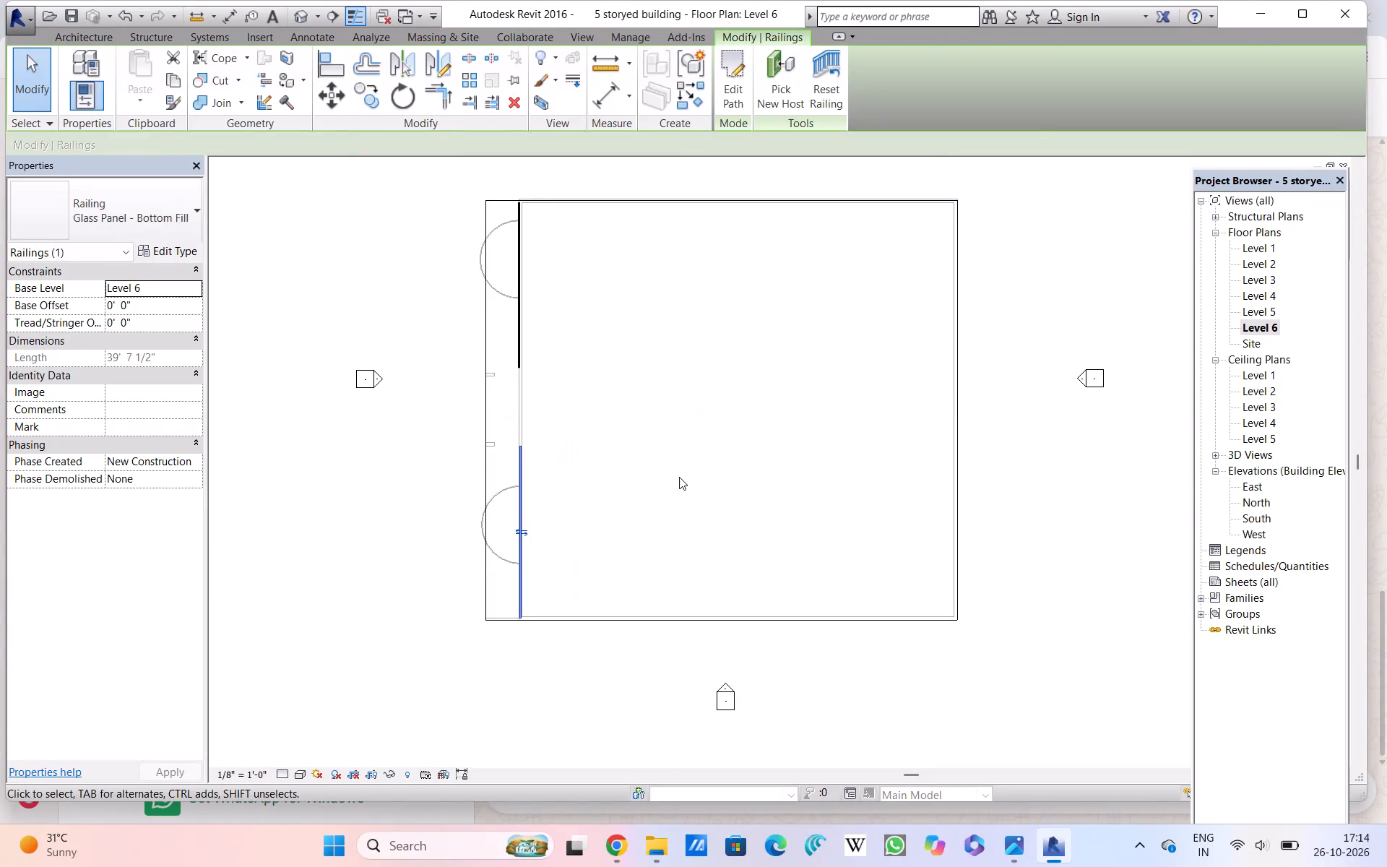
{"action": "left_click", "coordinate": [679, 477]}
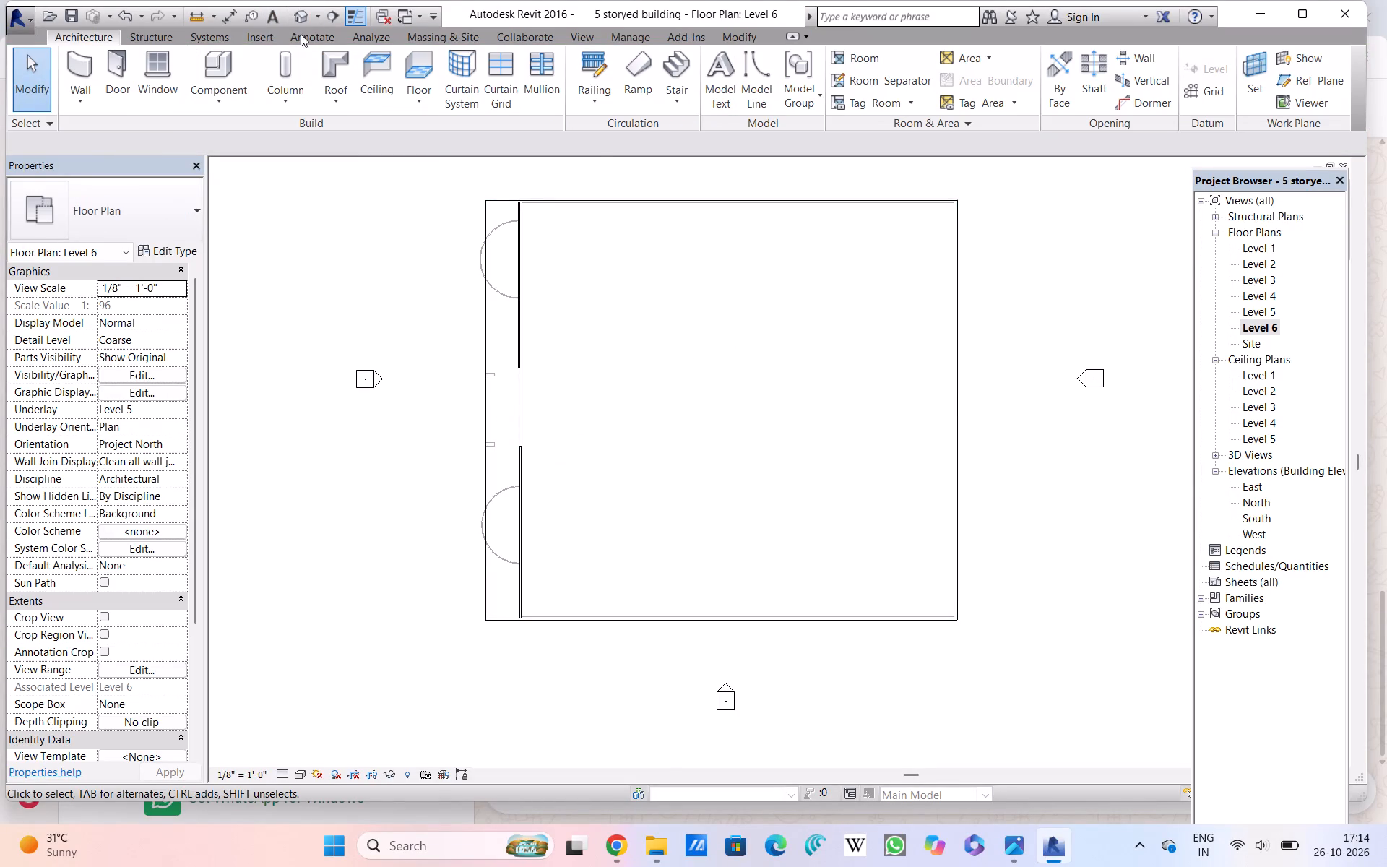
In the 3D view, set Angled Joins of the roof railing's Glass Panel - Bottom Fill type to No Connector.
{"action": "left_click", "coordinate": [306, 10]}
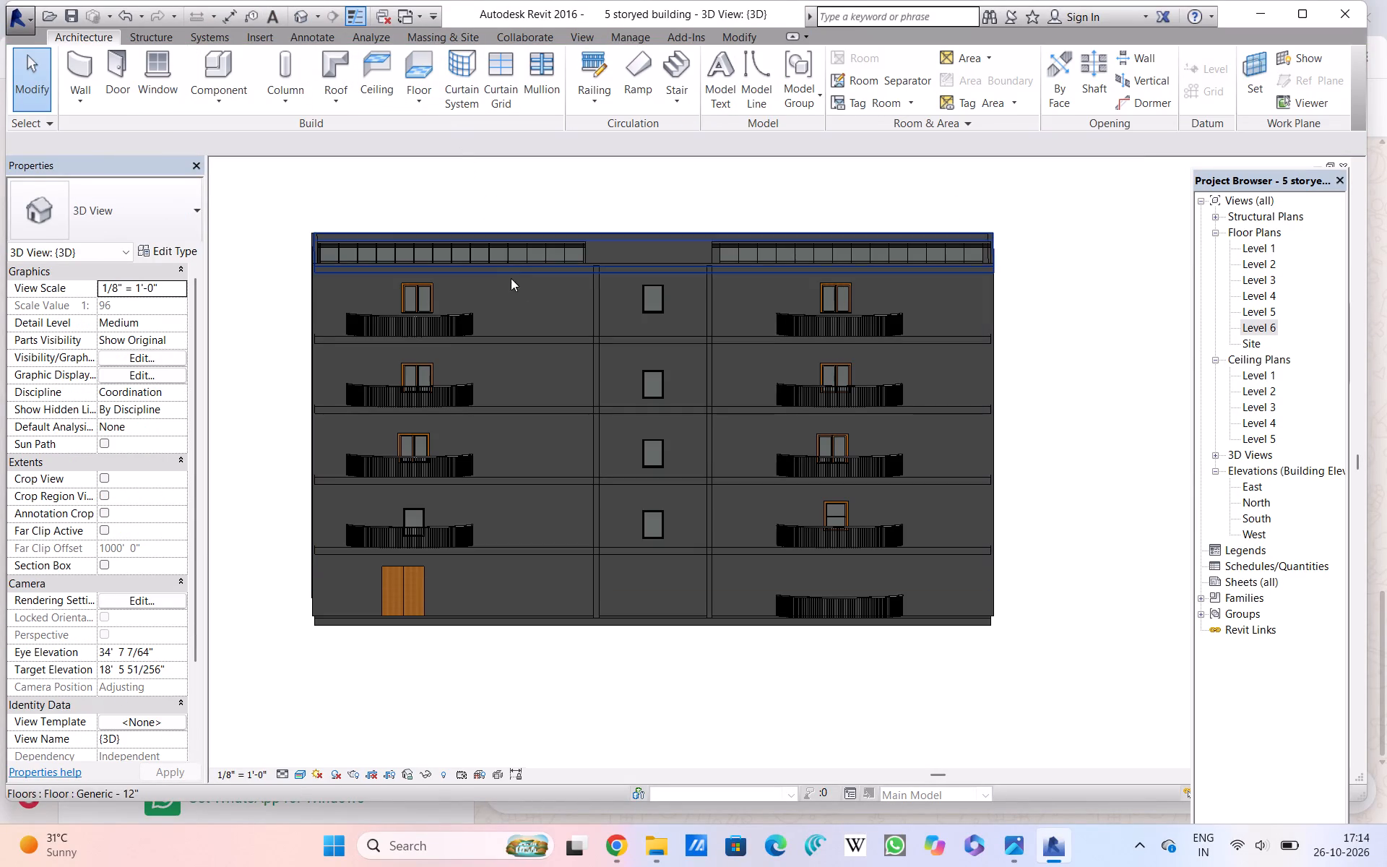
{"action": "left_click", "coordinate": [498, 251]}
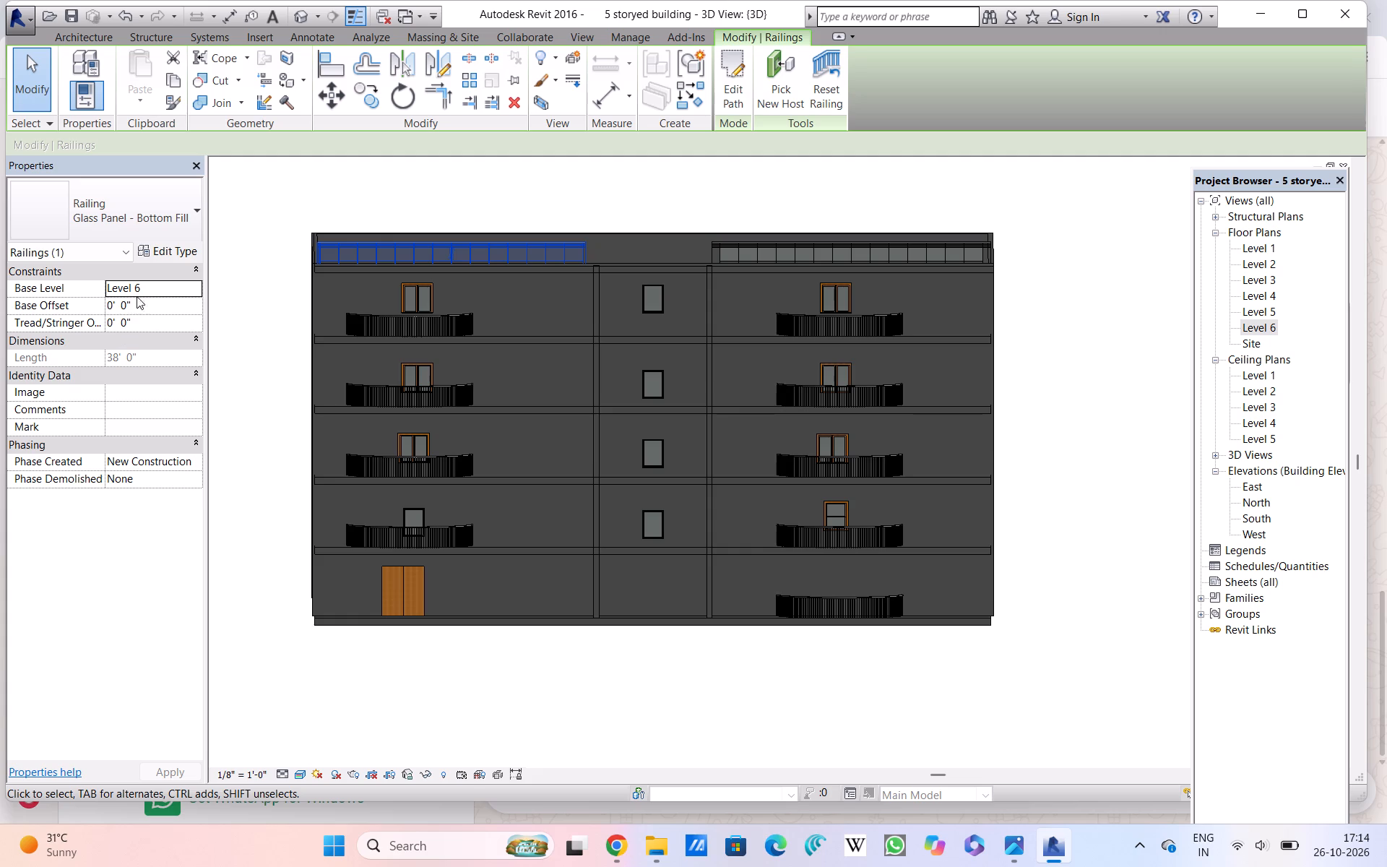
{"action": "left_click", "coordinate": [157, 251]}
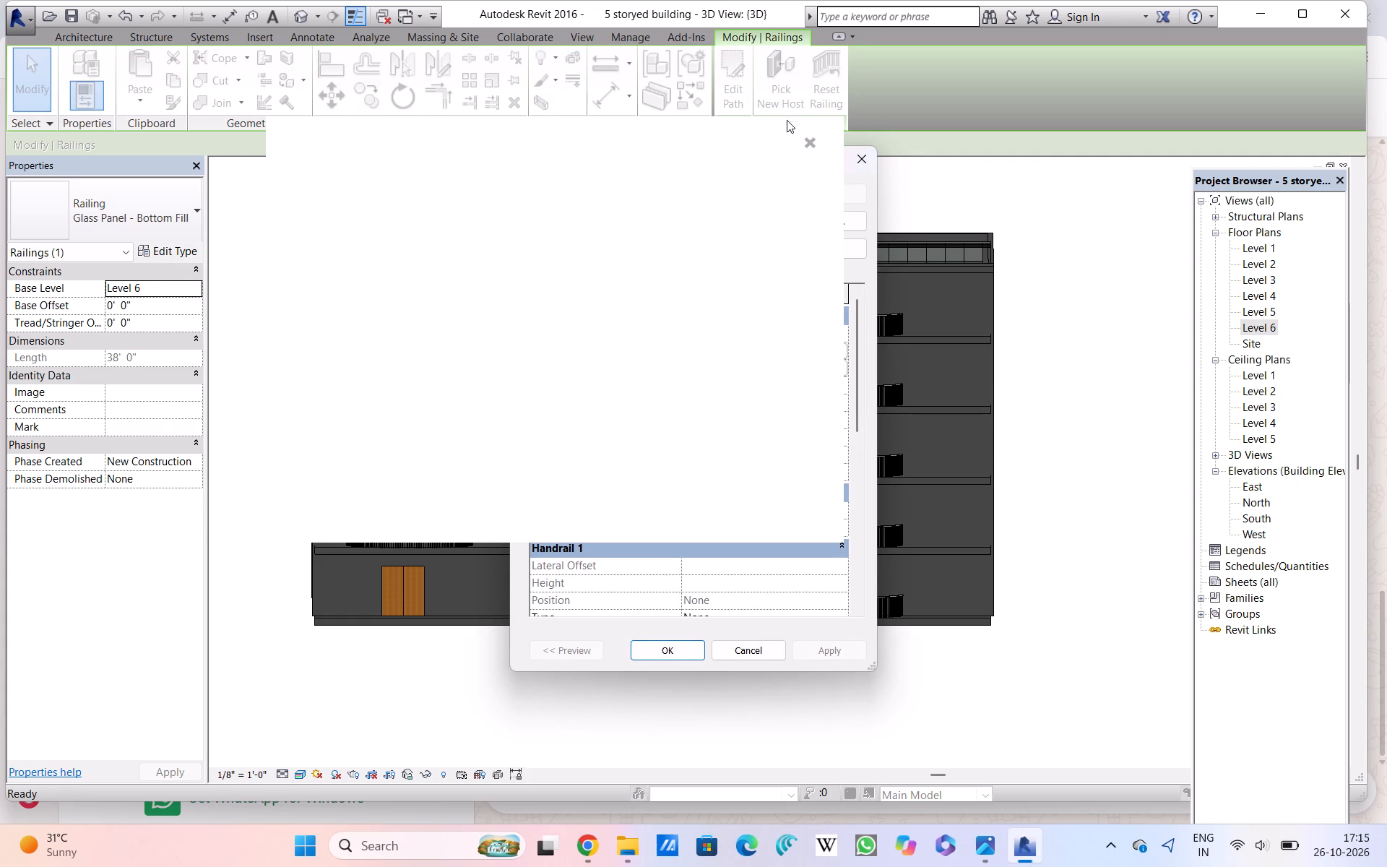
{"action": "left_click", "coordinate": [813, 146]}
{"action": "left_click", "coordinate": [811, 145]}
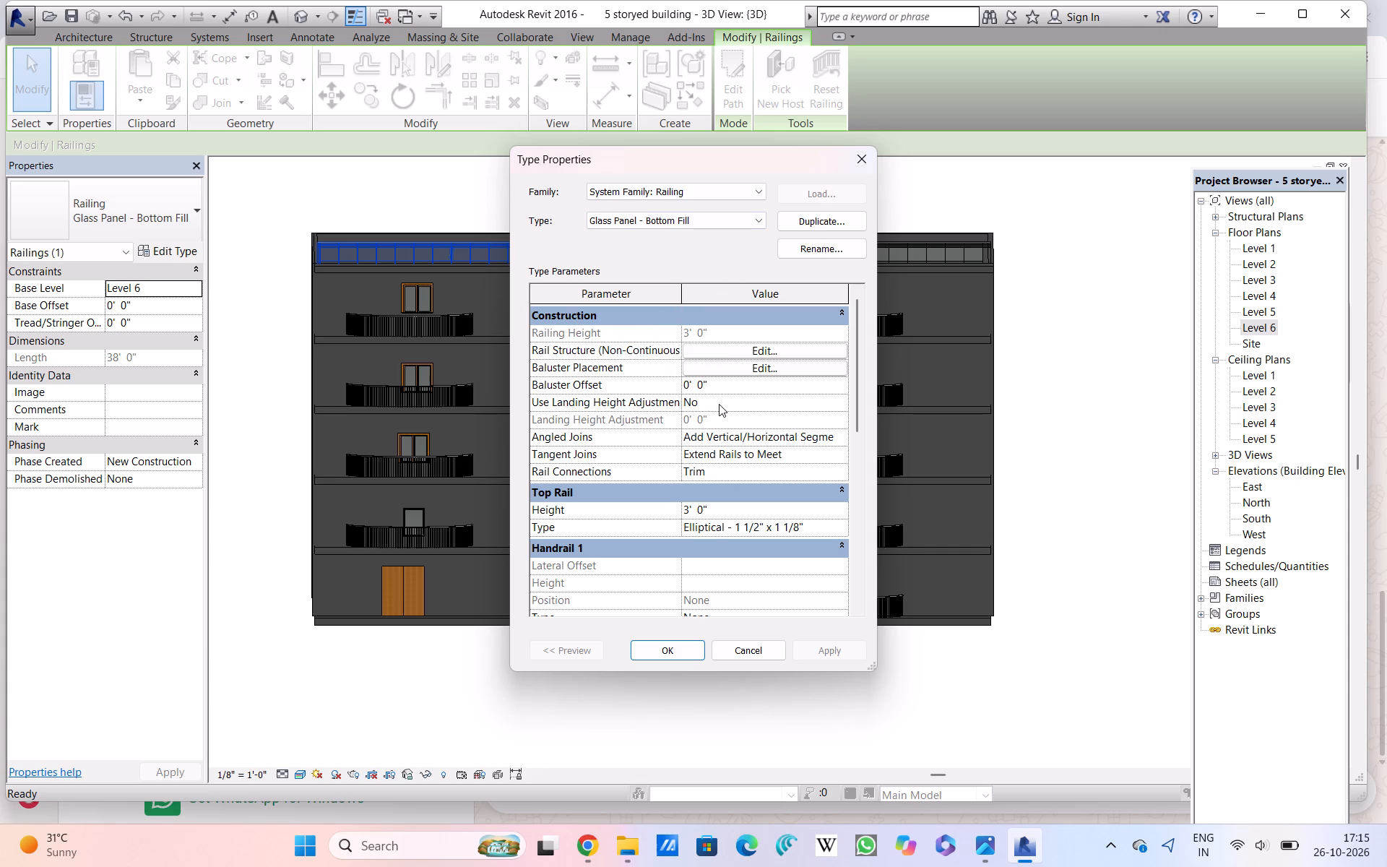
{"action": "scroll", "coordinate": [722, 402], "scroll_direction": "up", "scroll_amount": 1}
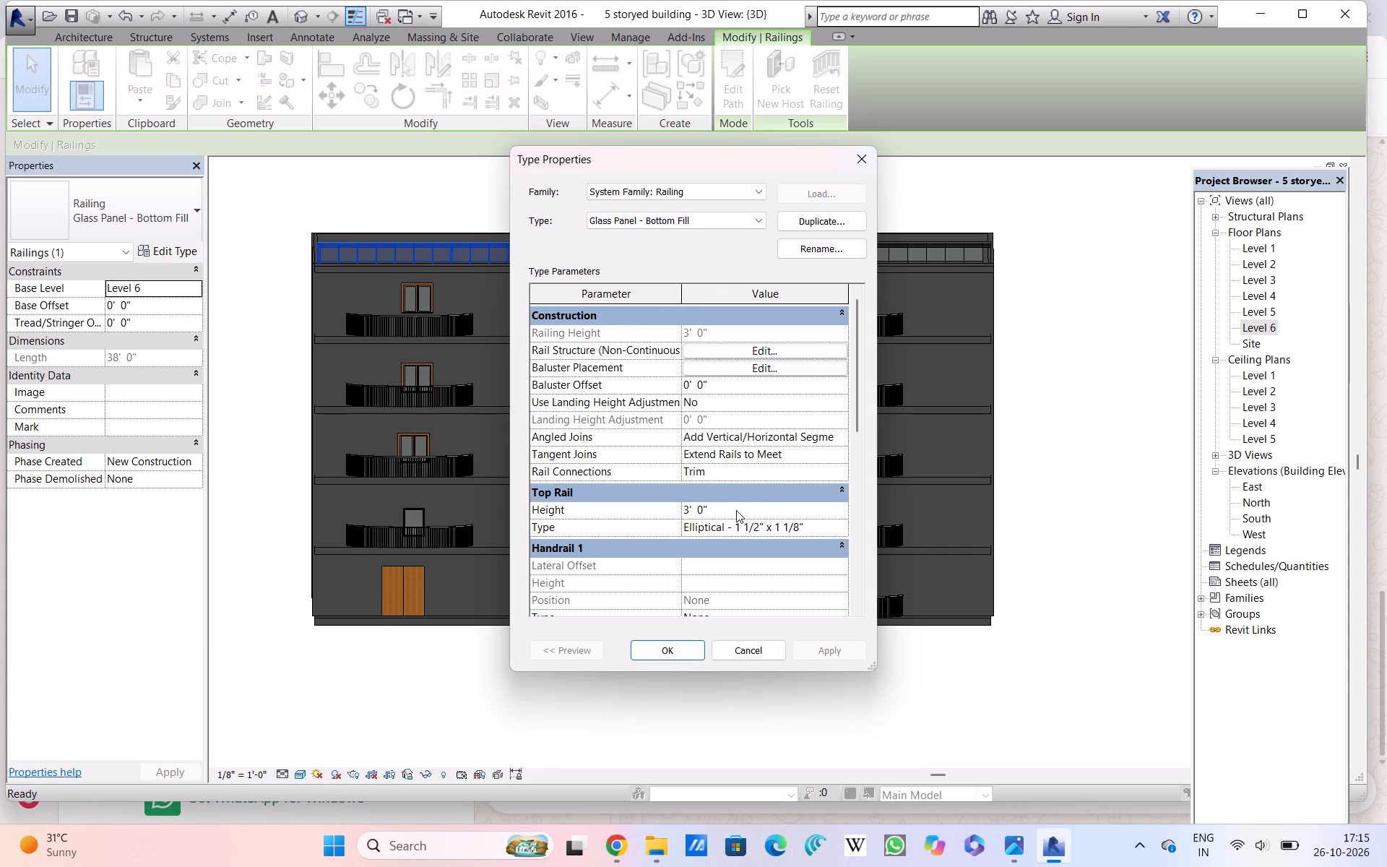
{"action": "left_click", "coordinate": [717, 442]}
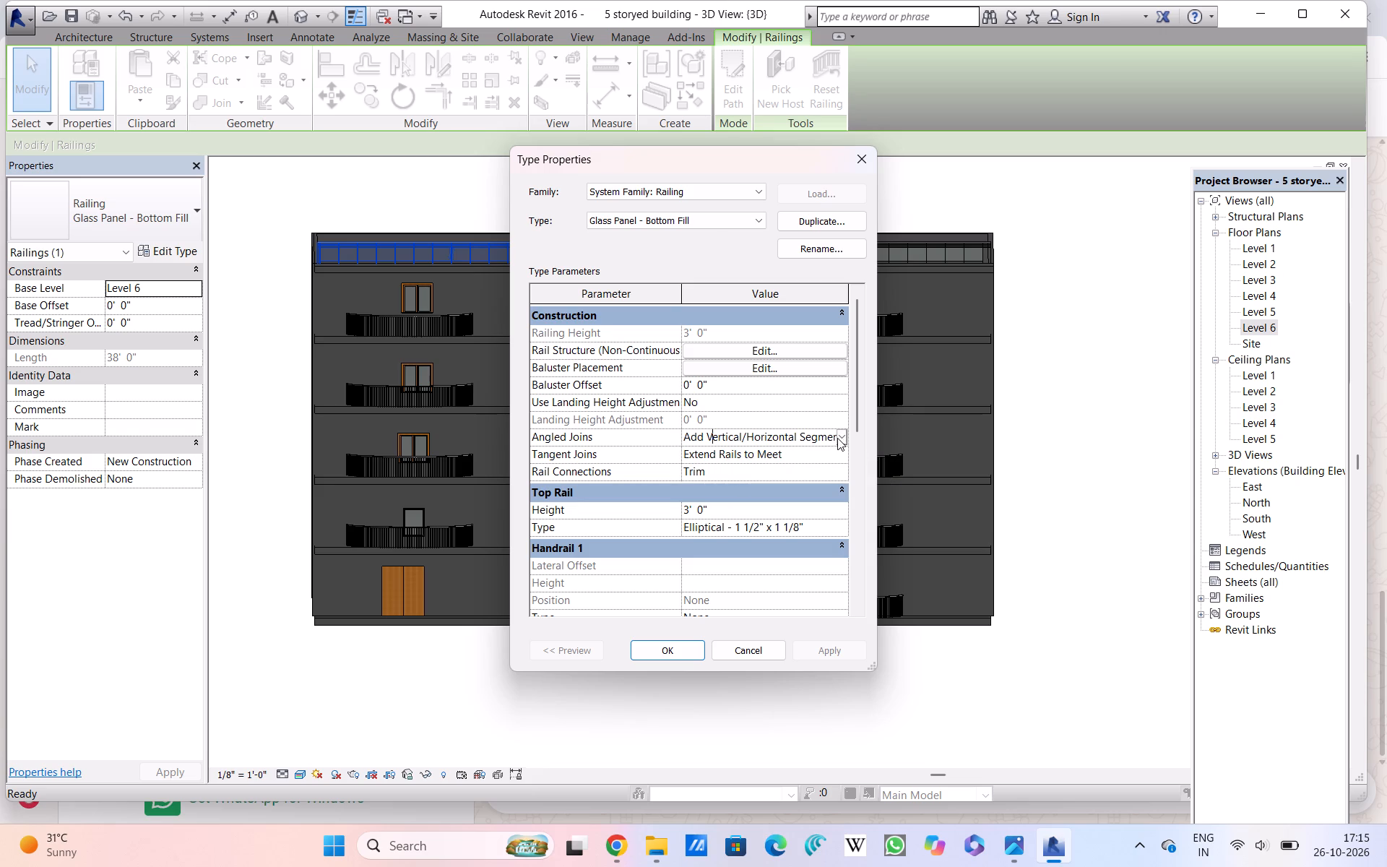
{"action": "left_click", "coordinate": [839, 433]}
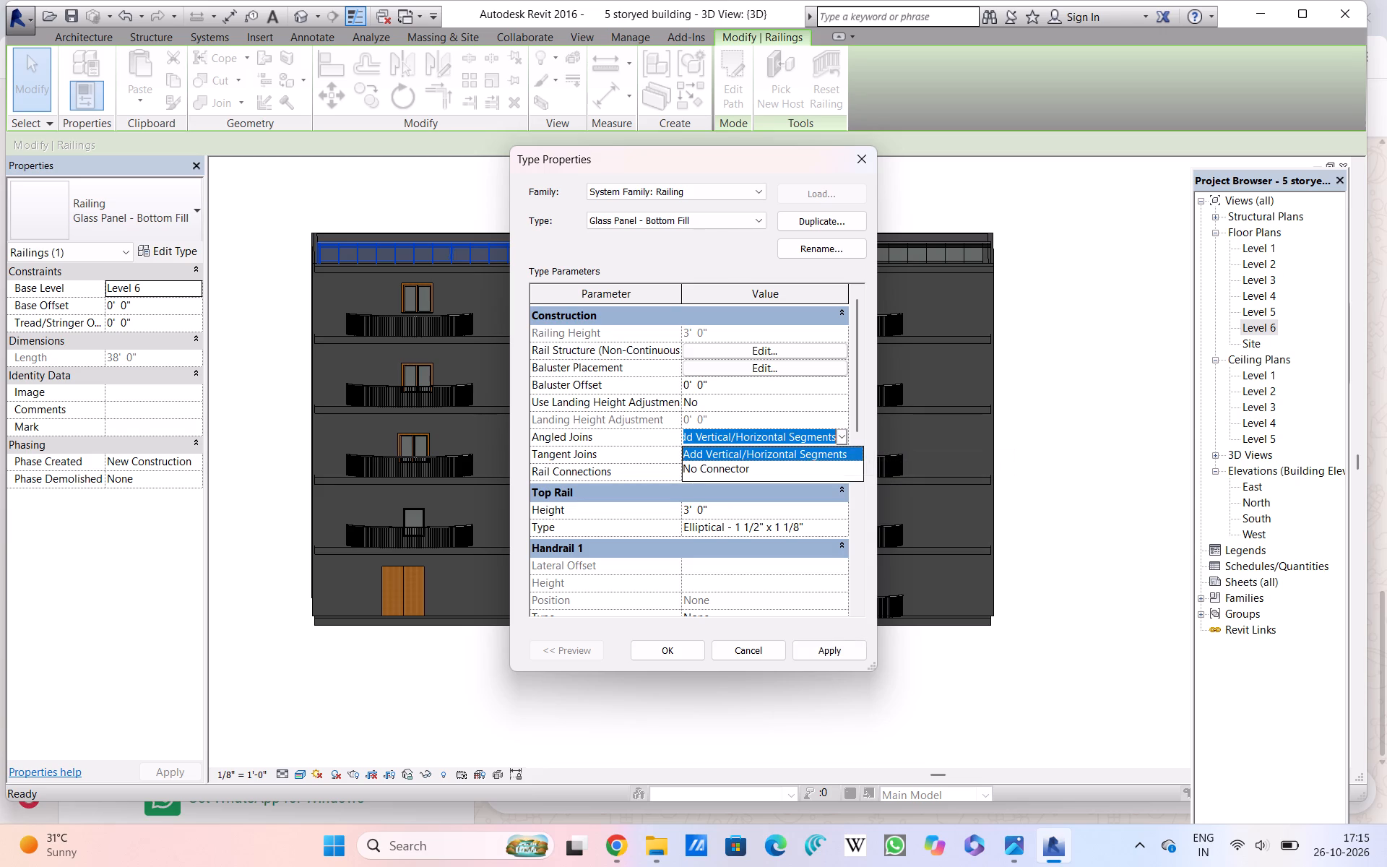
{"action": "double_click", "coordinate": [805, 444]}
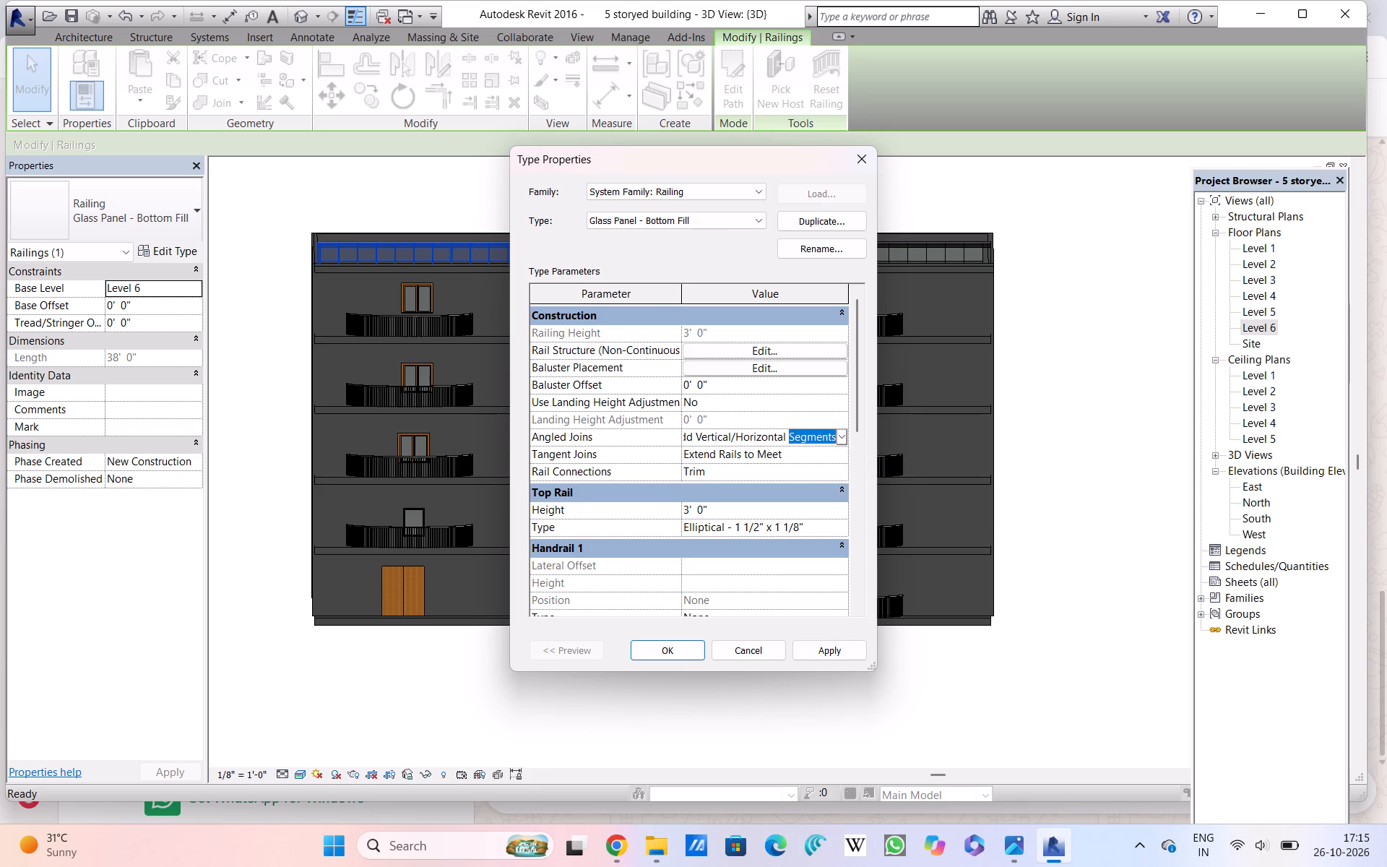
{"action": "left_click_drag", "start_coordinate": [830, 438], "coordinate": [592, 401]}
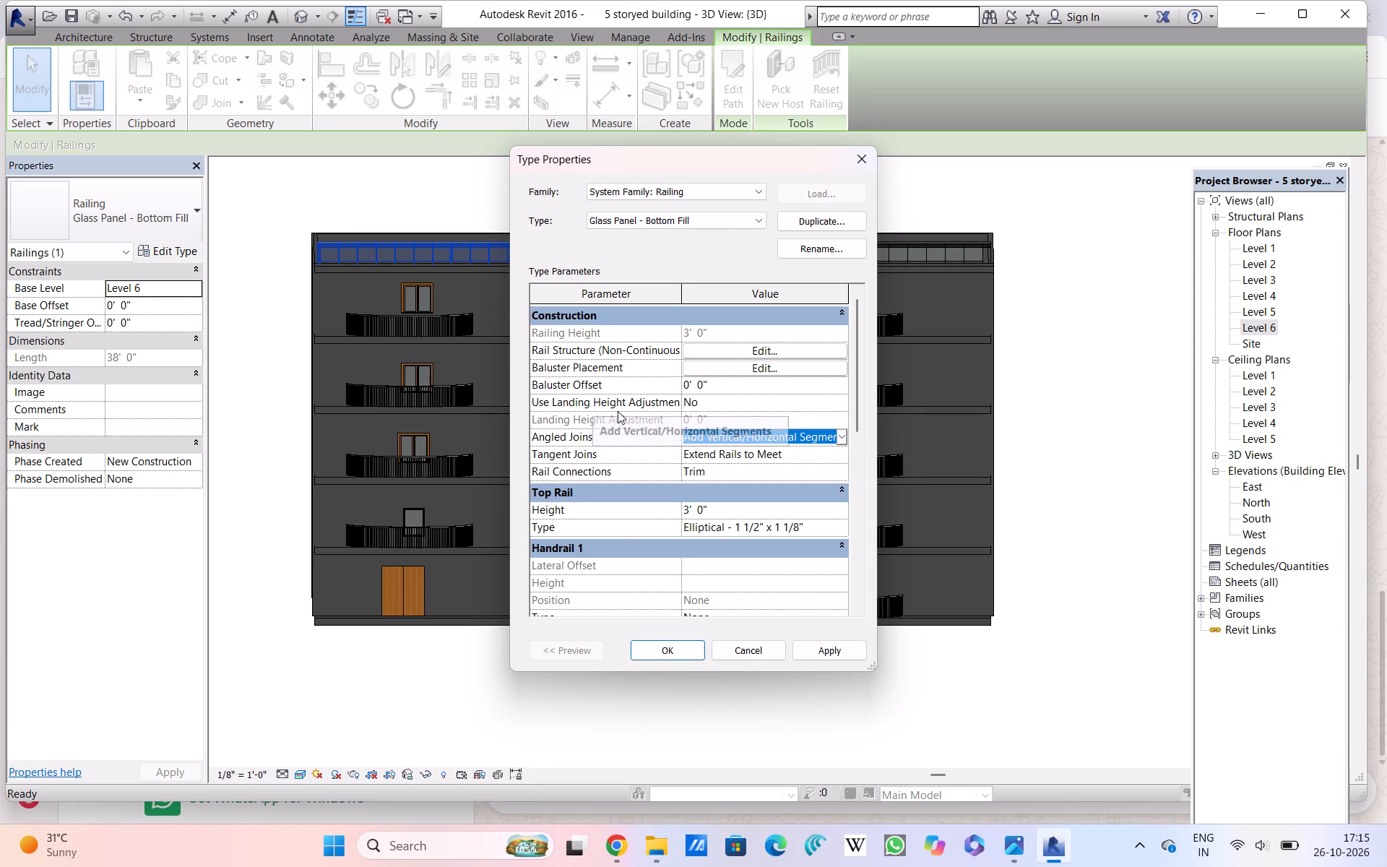
{"action": "left_click", "coordinate": [765, 439]}
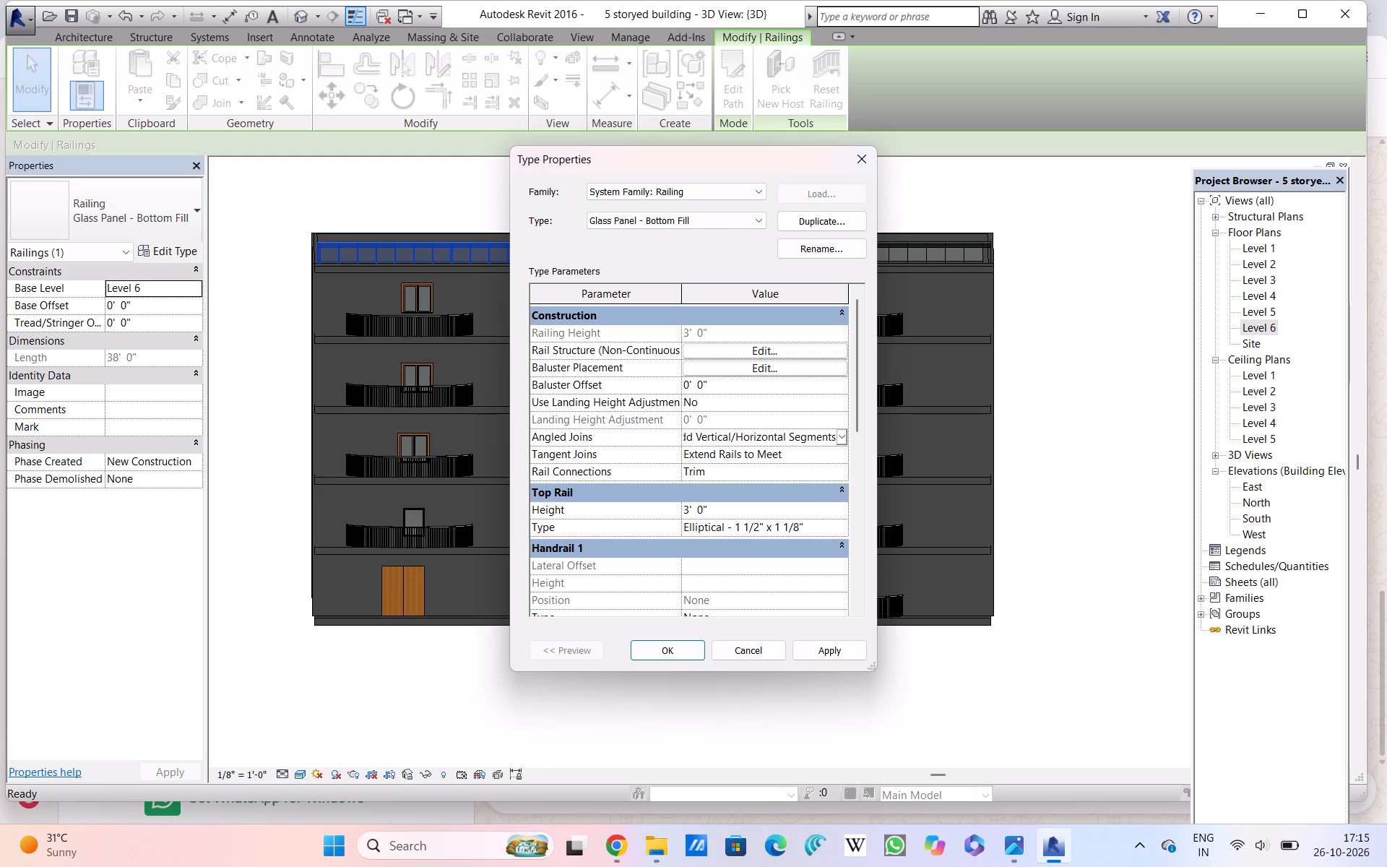
{"action": "left_click", "coordinate": [841, 441]}
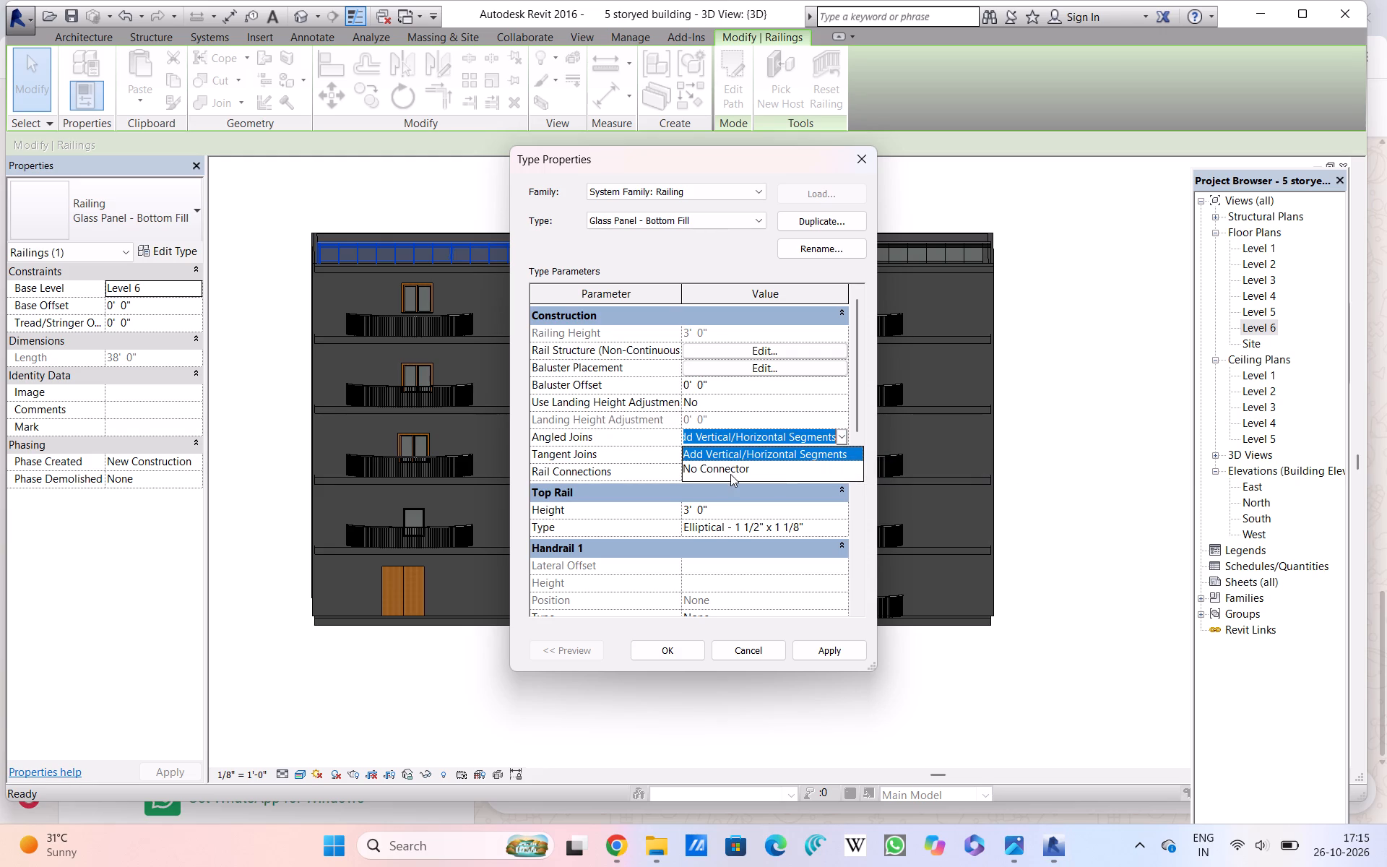
{"action": "left_click", "coordinate": [727, 466]}
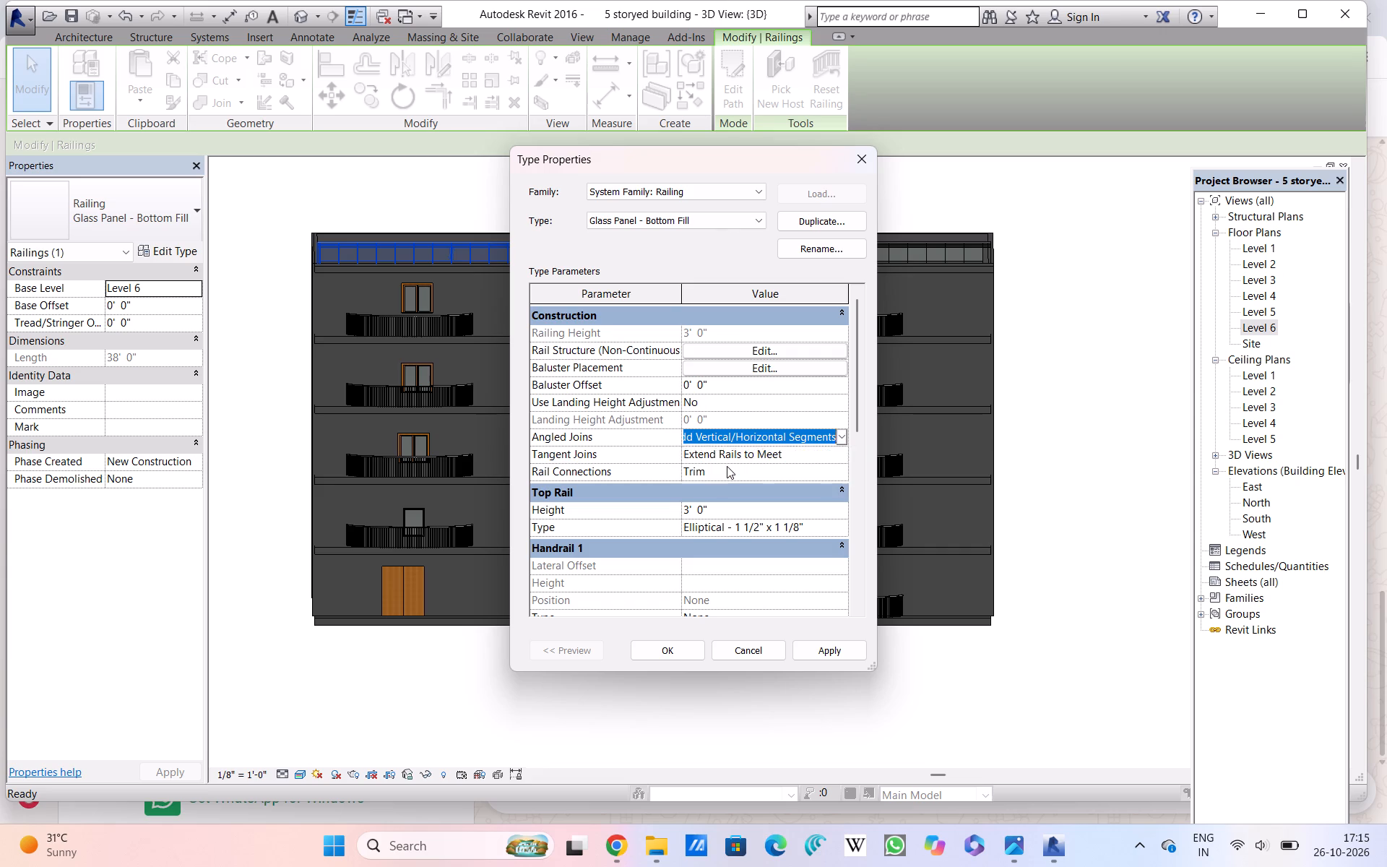
{"action": "left_click", "coordinate": [1056, 496]}
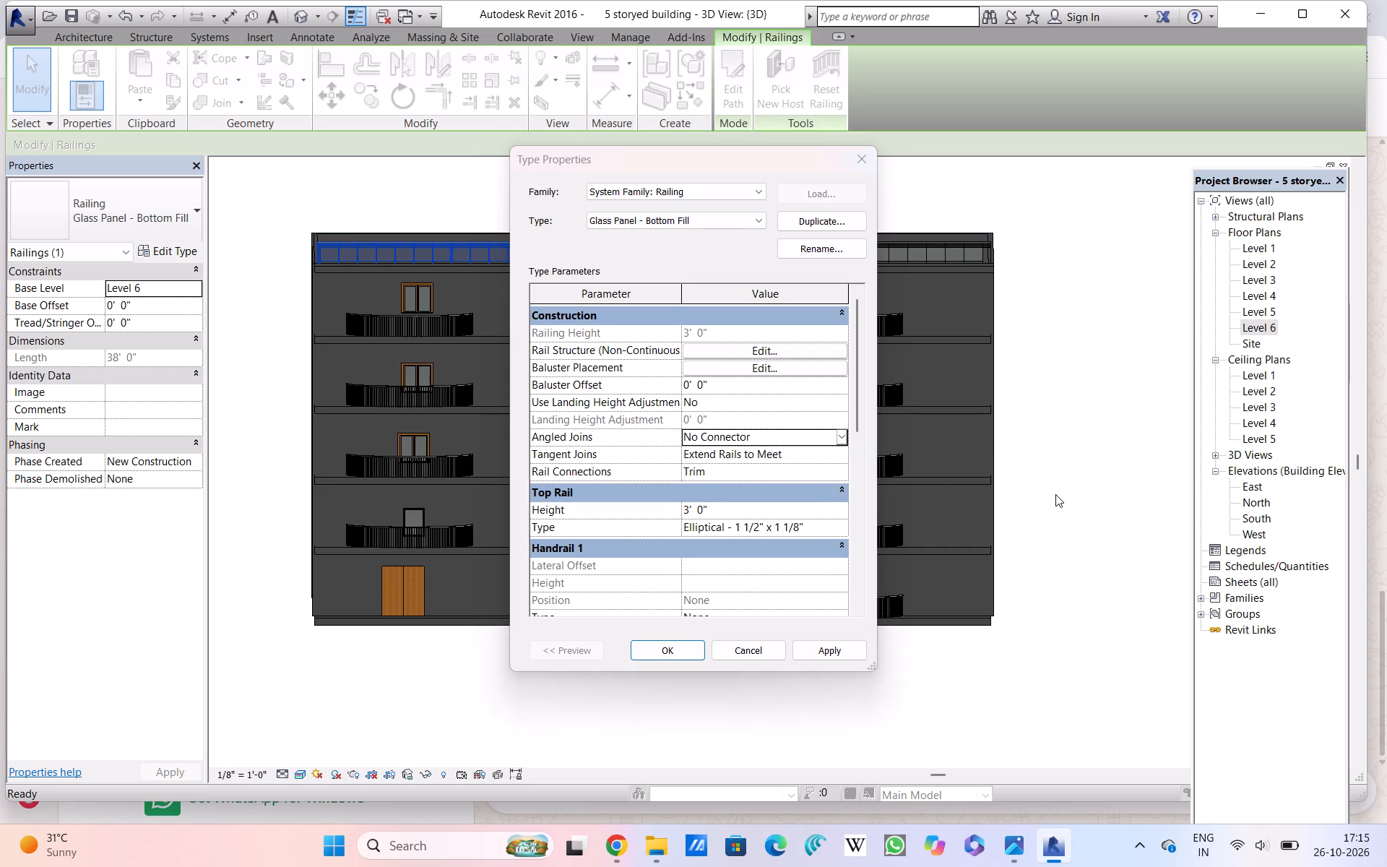
{"action": "left_click", "coordinate": [853, 655]}
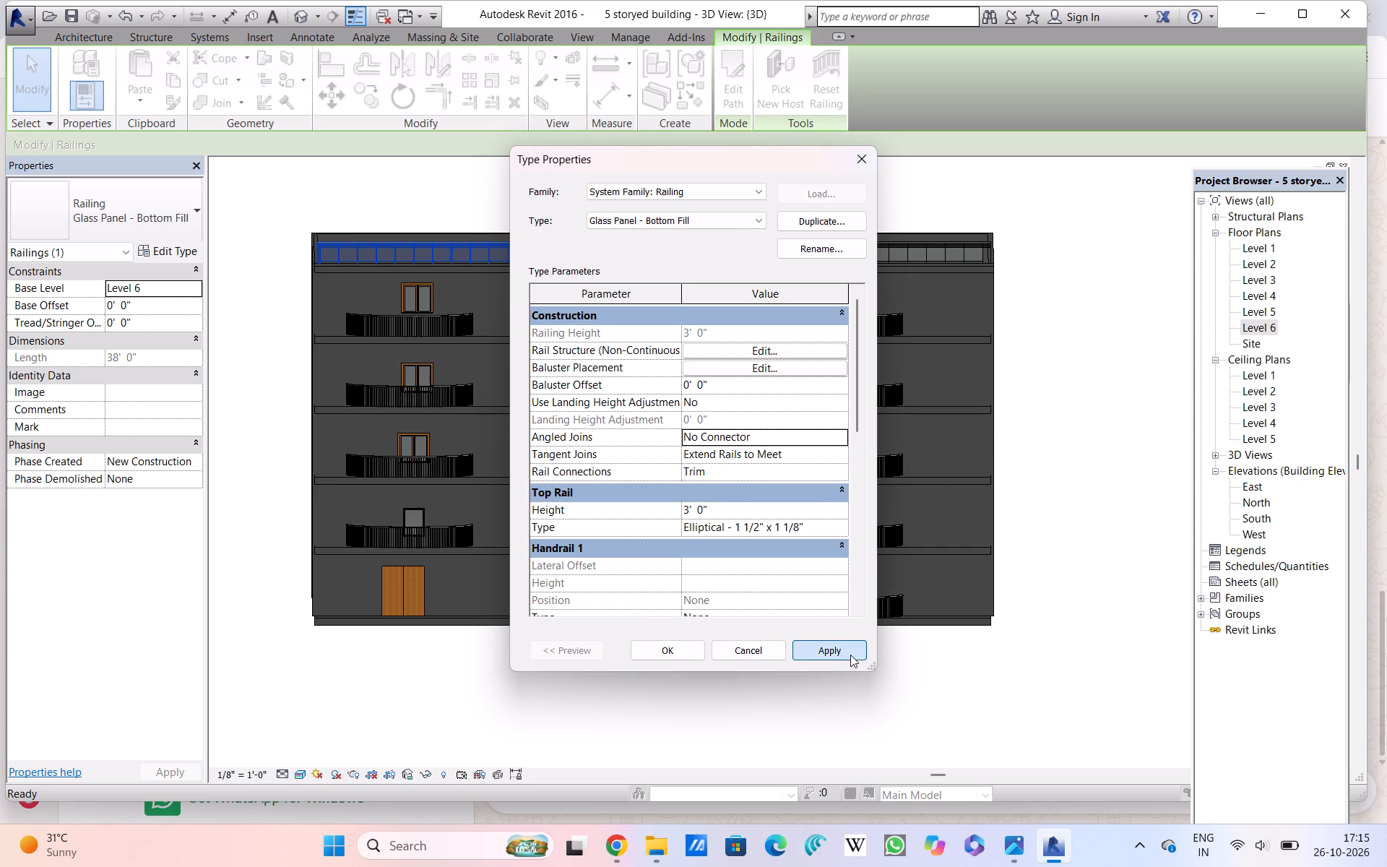
{"action": "left_click", "coordinate": [657, 640]}
{"action": "left_click", "coordinate": [667, 666]}
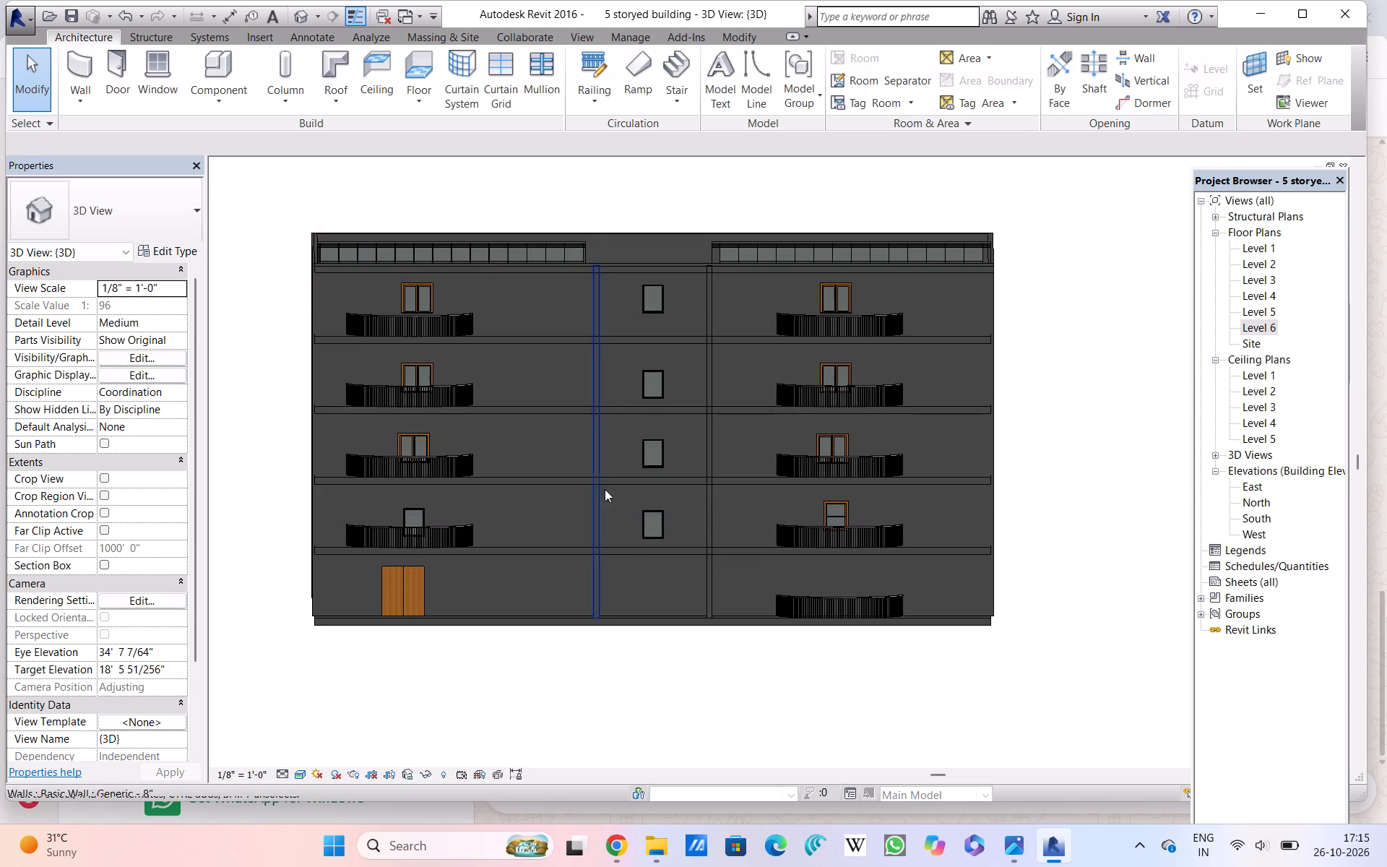
Set the profile of Rail 1 in the Glass Panel - Bottom Fill railing type's rail structure to Rectangular Handrail : 2" x 3".
{"action": "left_click", "coordinate": [459, 253]}
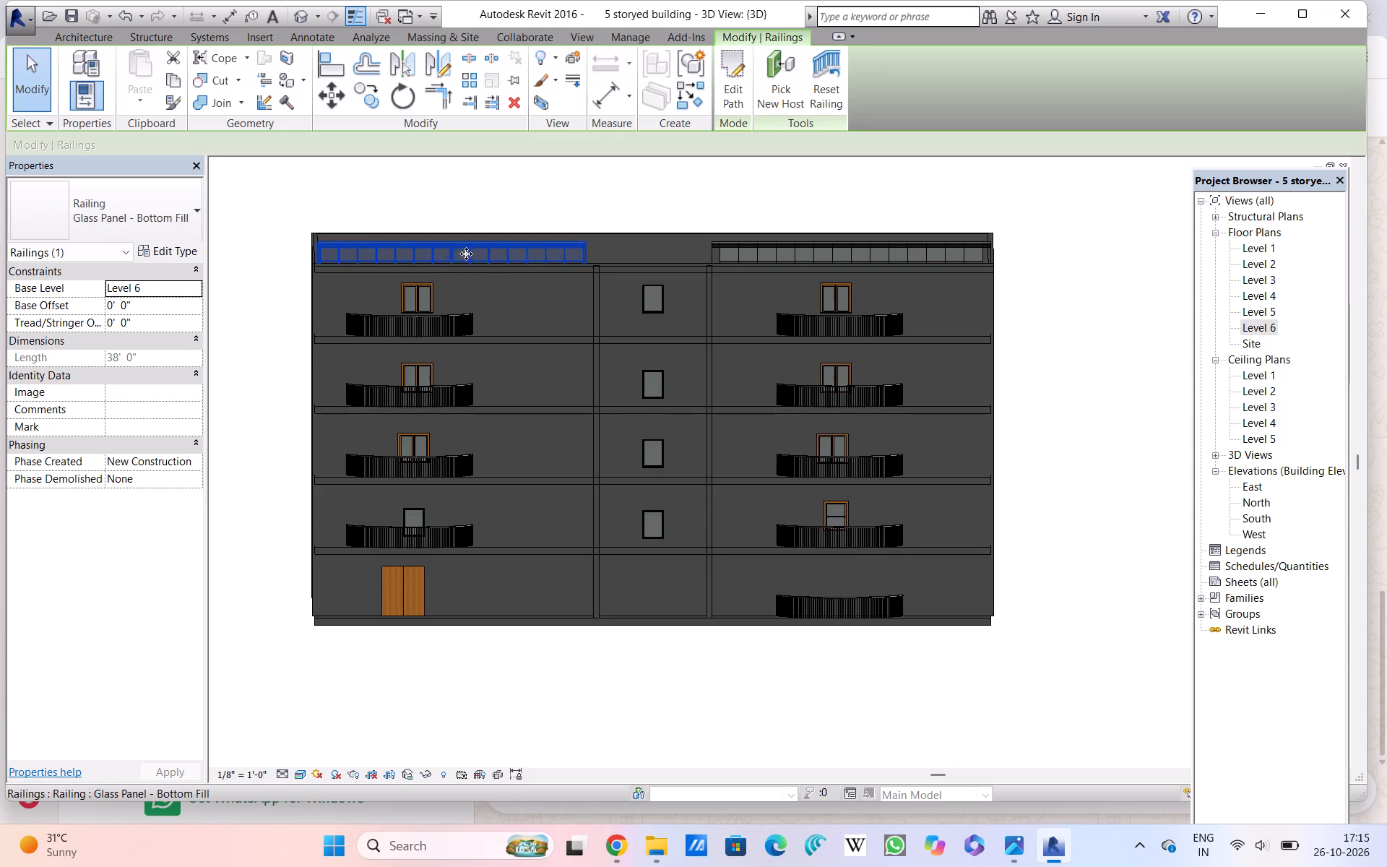
{"action": "left_click", "coordinate": [169, 249]}
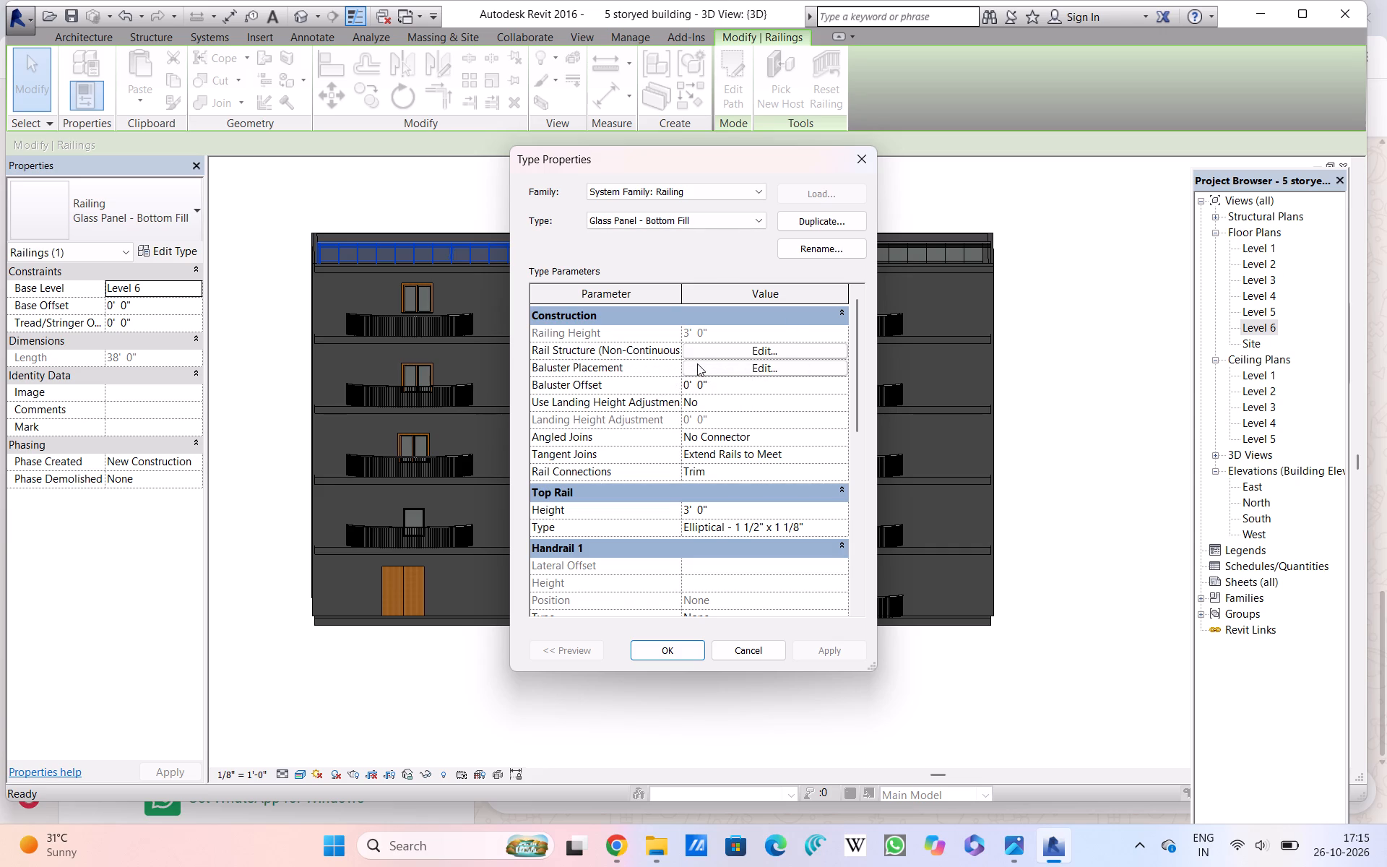
{"action": "left_click", "coordinate": [704, 342]}
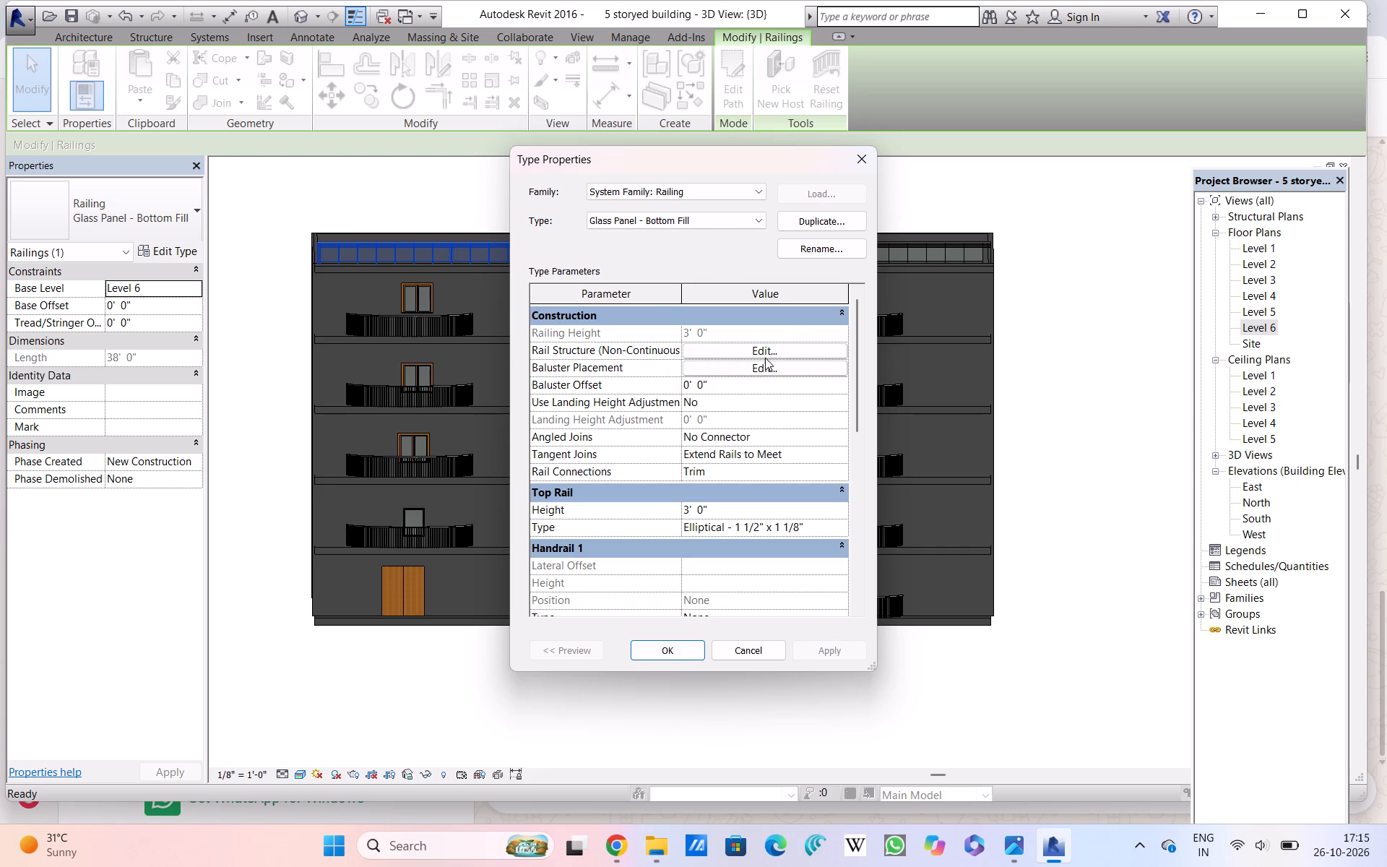
{"action": "double_click", "coordinate": [765, 353]}
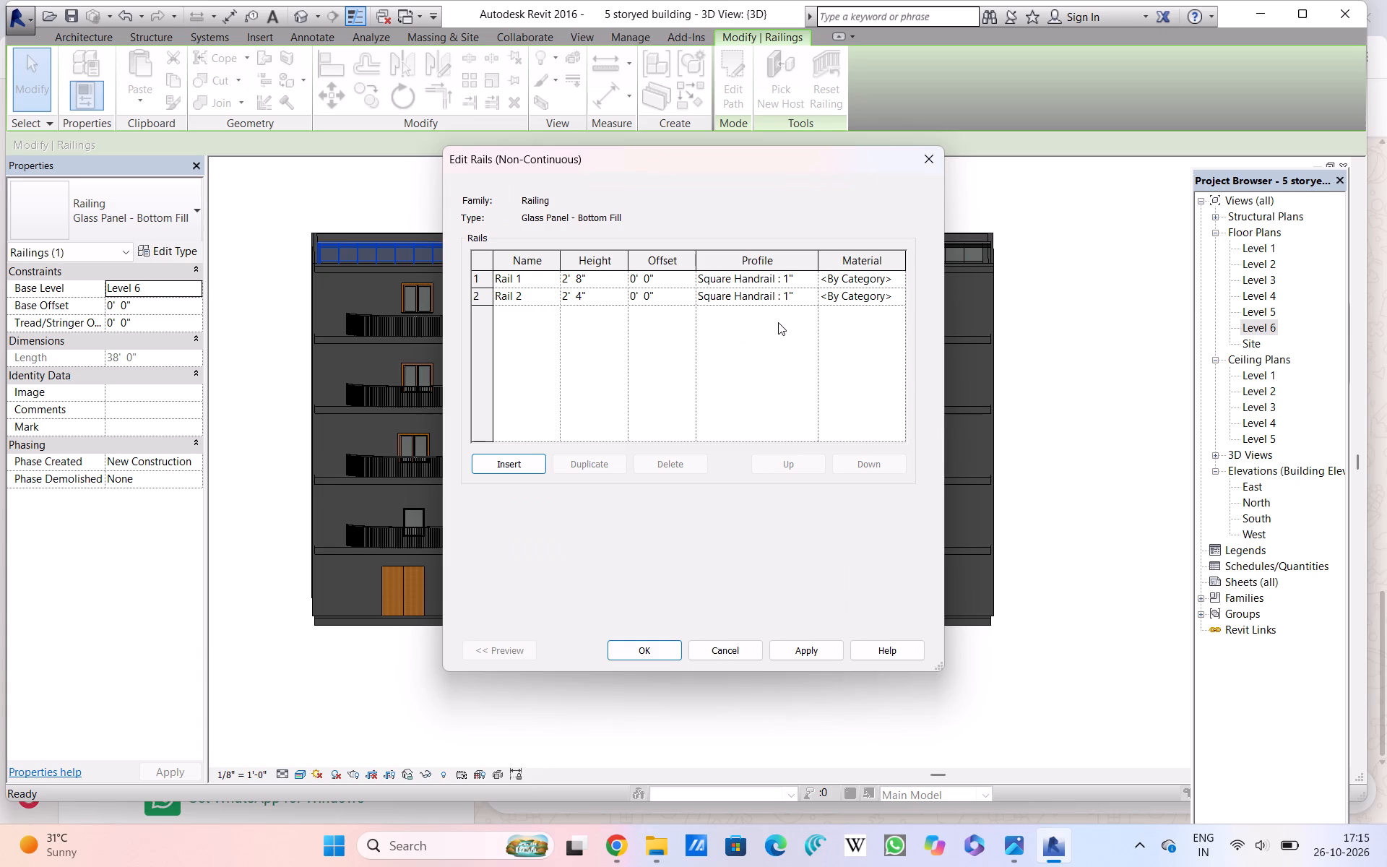
{"action": "left_click", "coordinate": [744, 282]}
{"action": "left_click", "coordinate": [812, 282]}
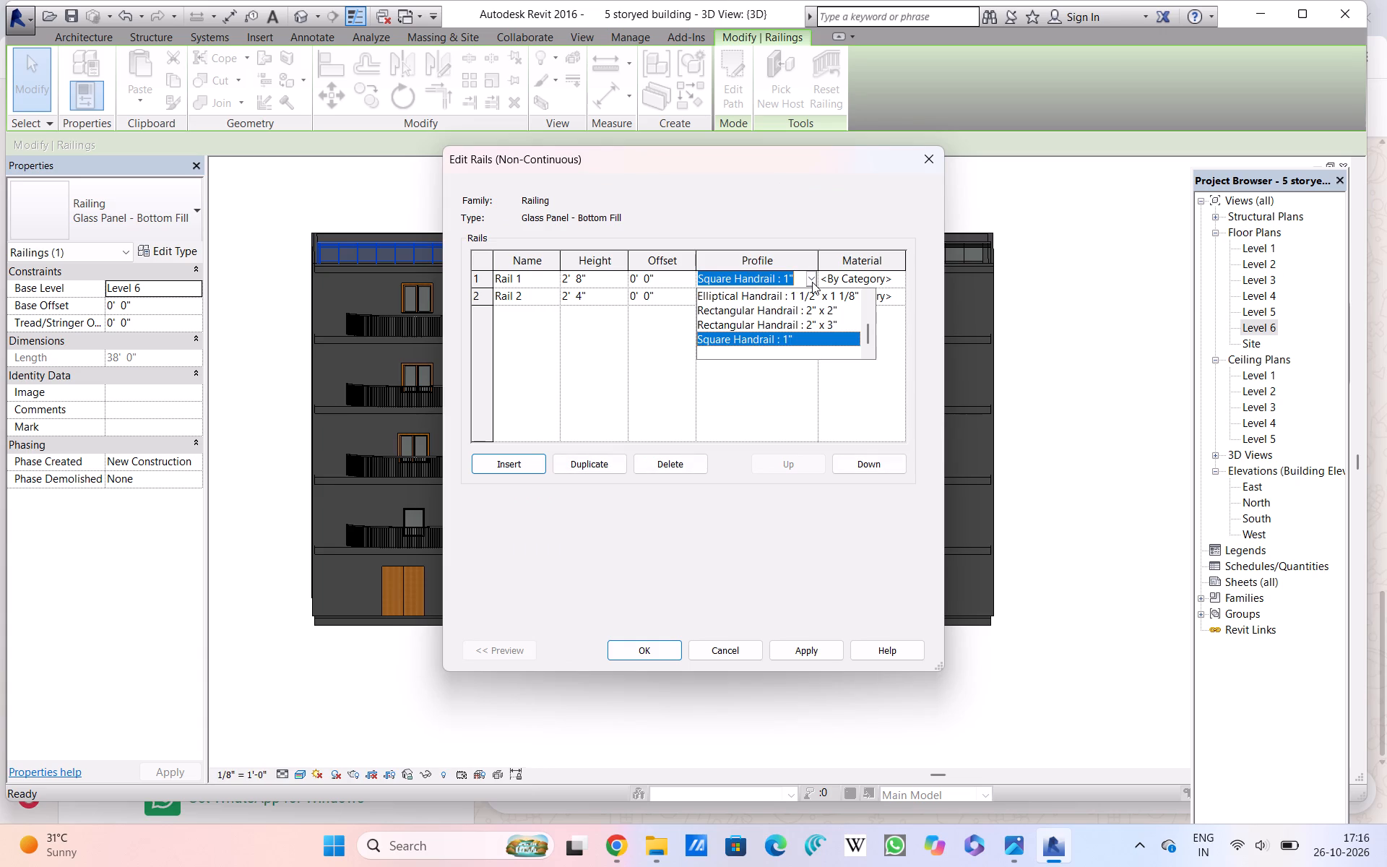
{"action": "left_click", "coordinate": [810, 327]}
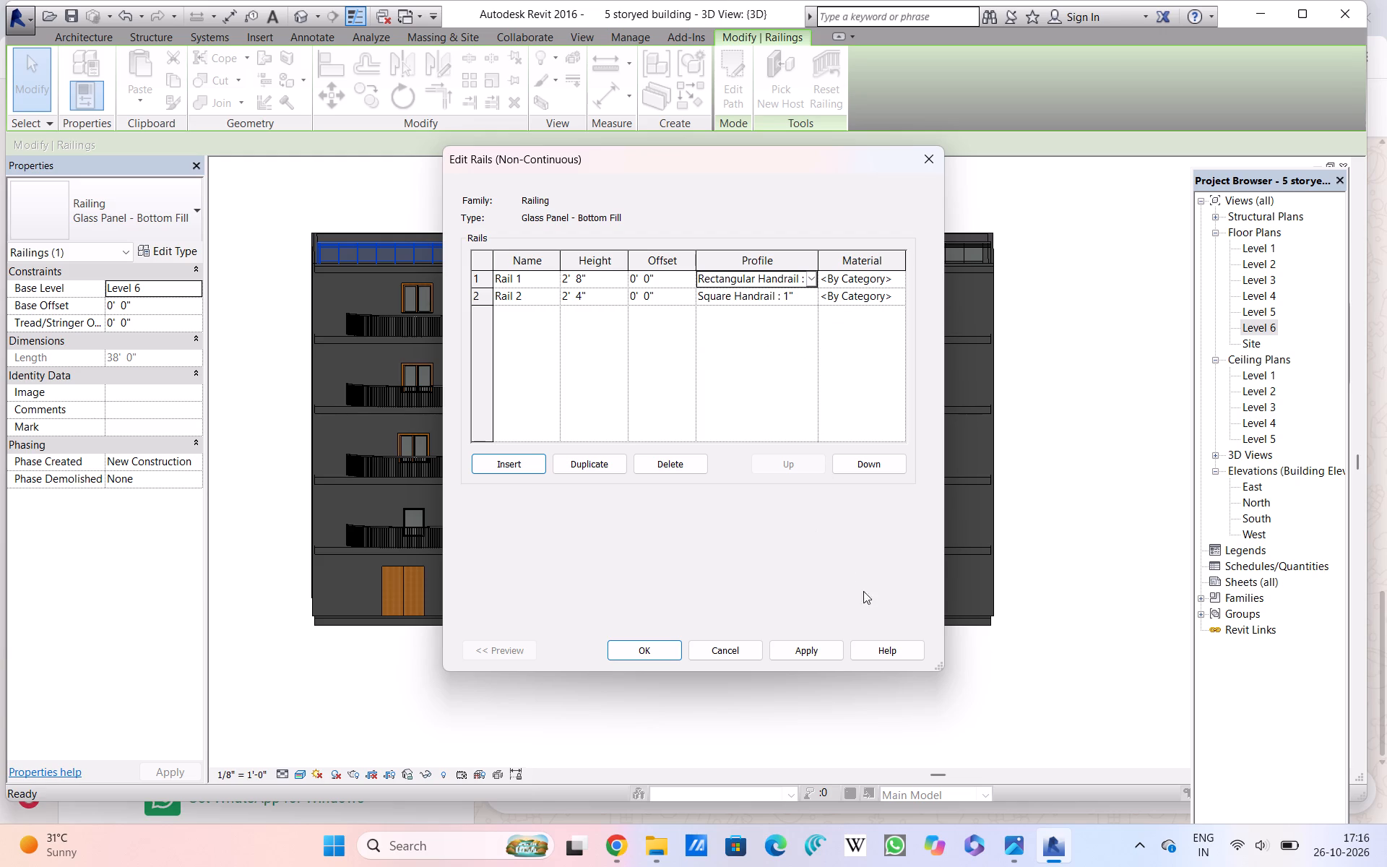
{"action": "left_click", "coordinate": [805, 642]}
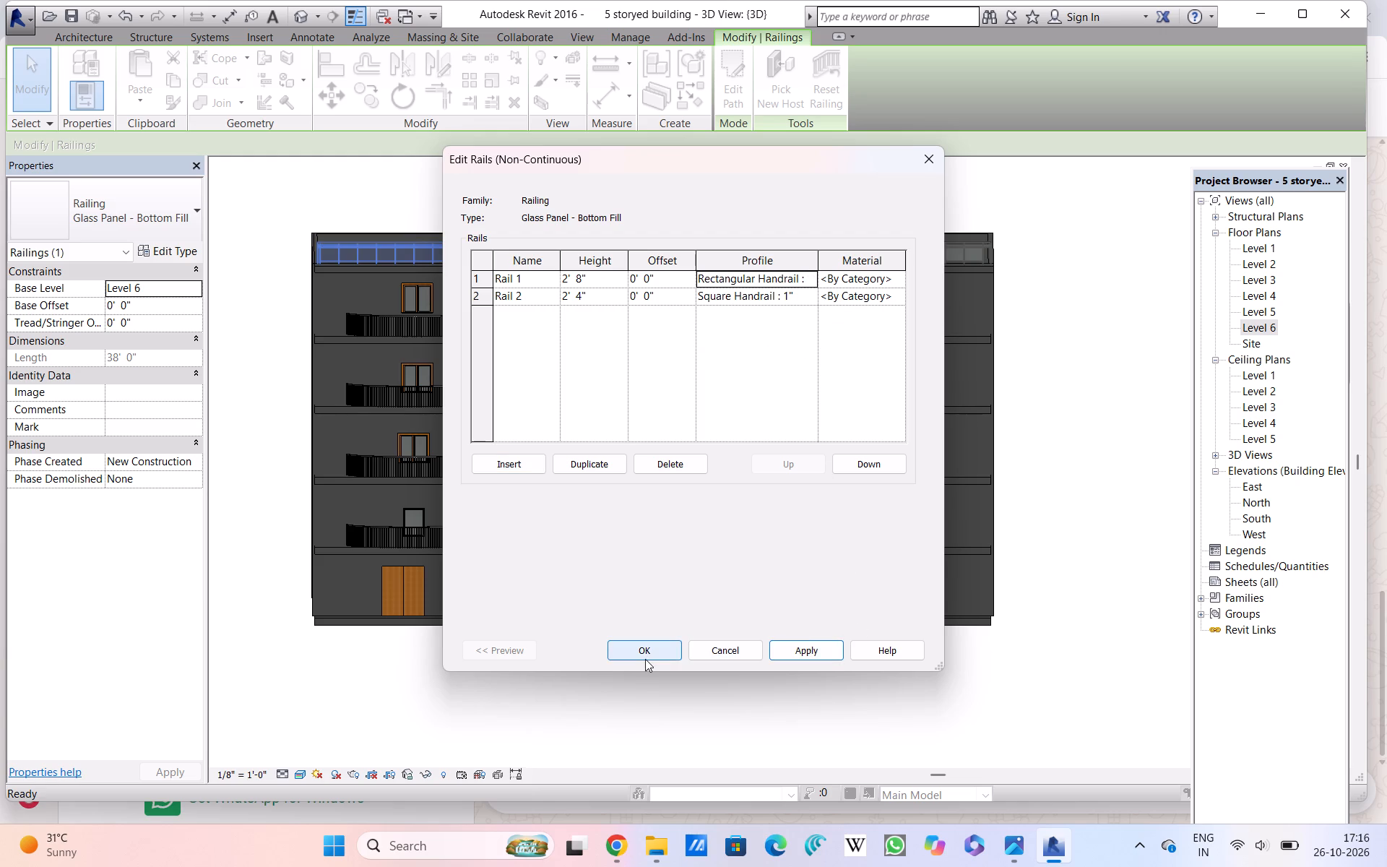
{"action": "left_click", "coordinate": [645, 659]}
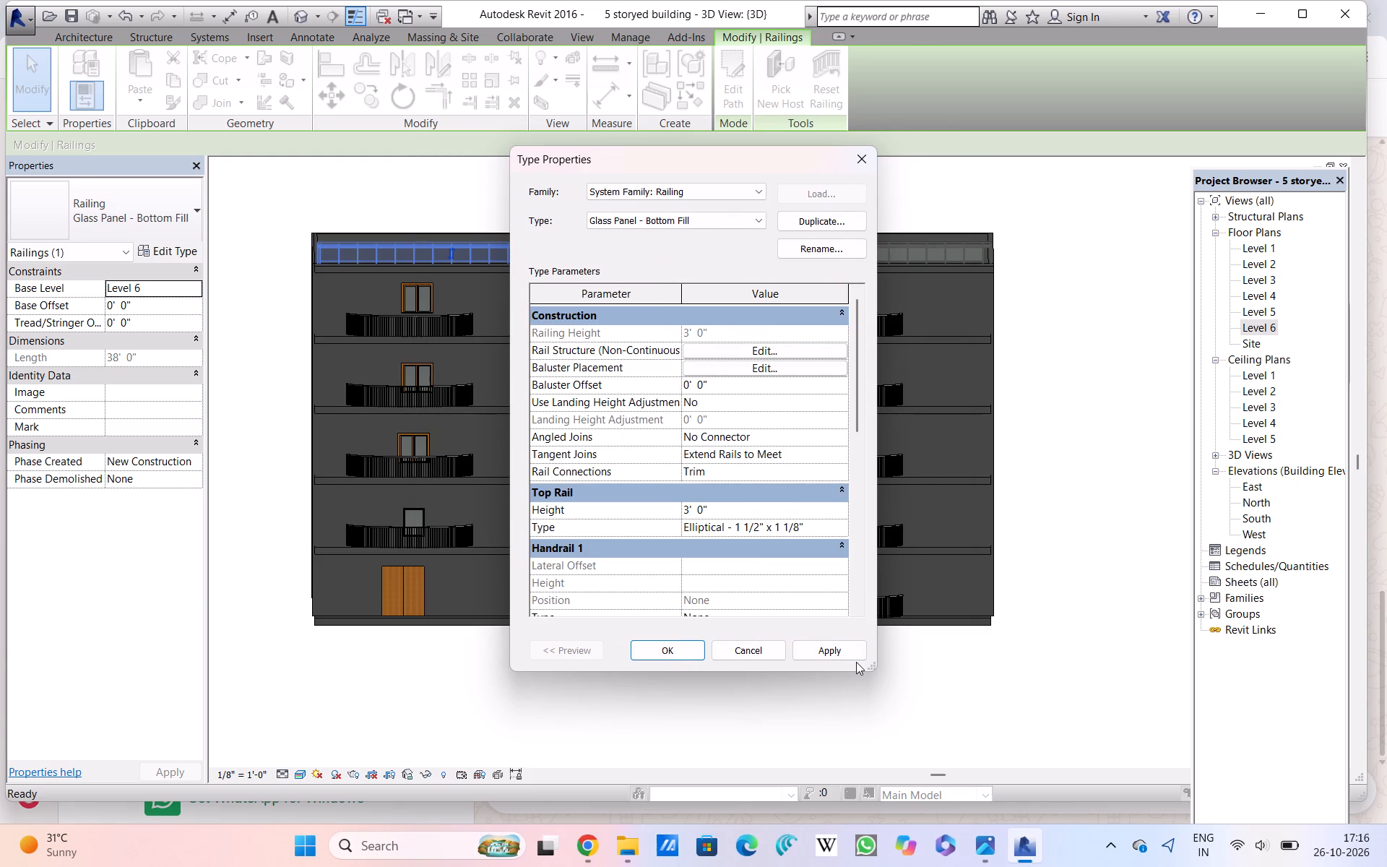
{"action": "left_click", "coordinate": [841, 649]}
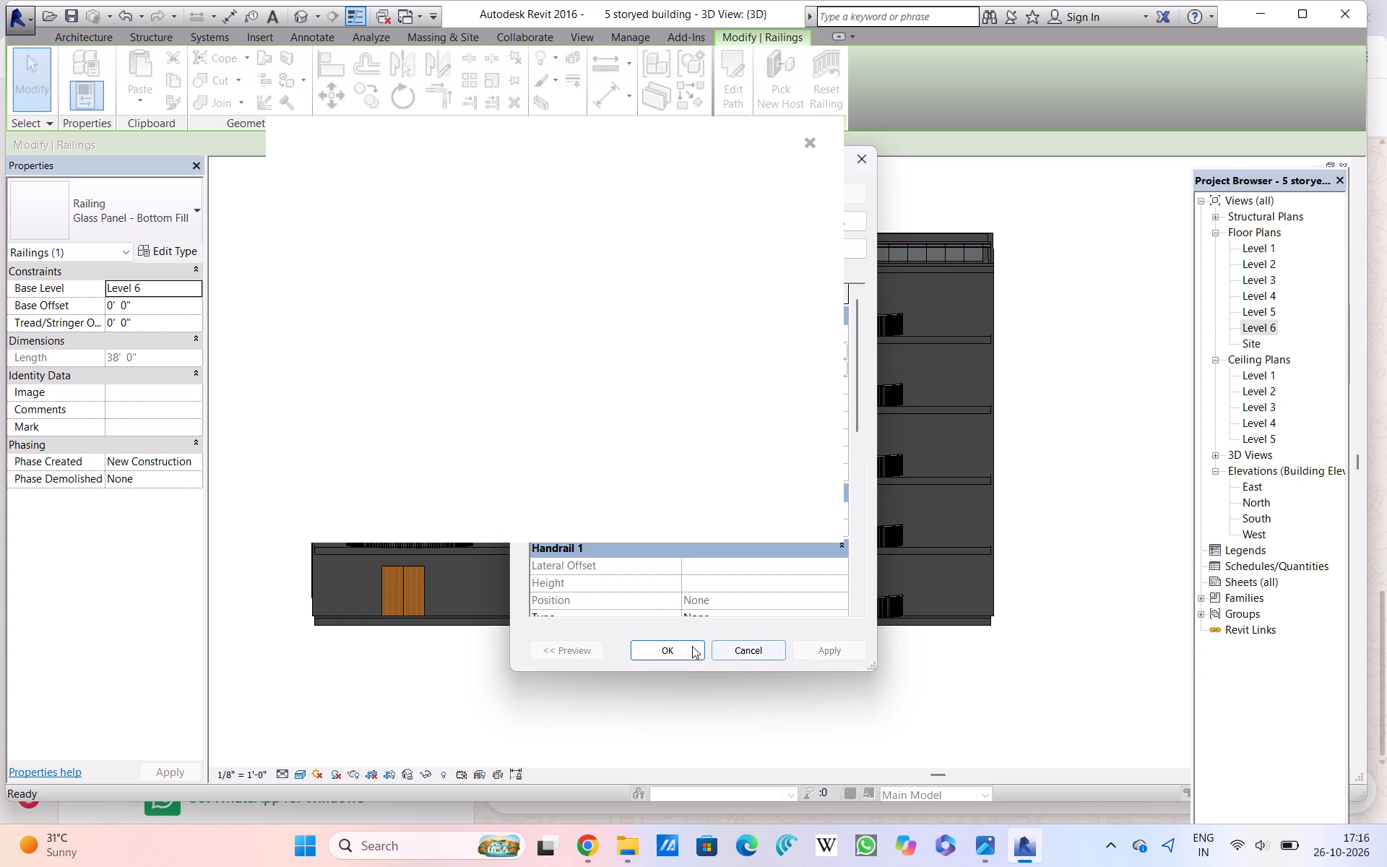
{"action": "left_click", "coordinate": [680, 644]}
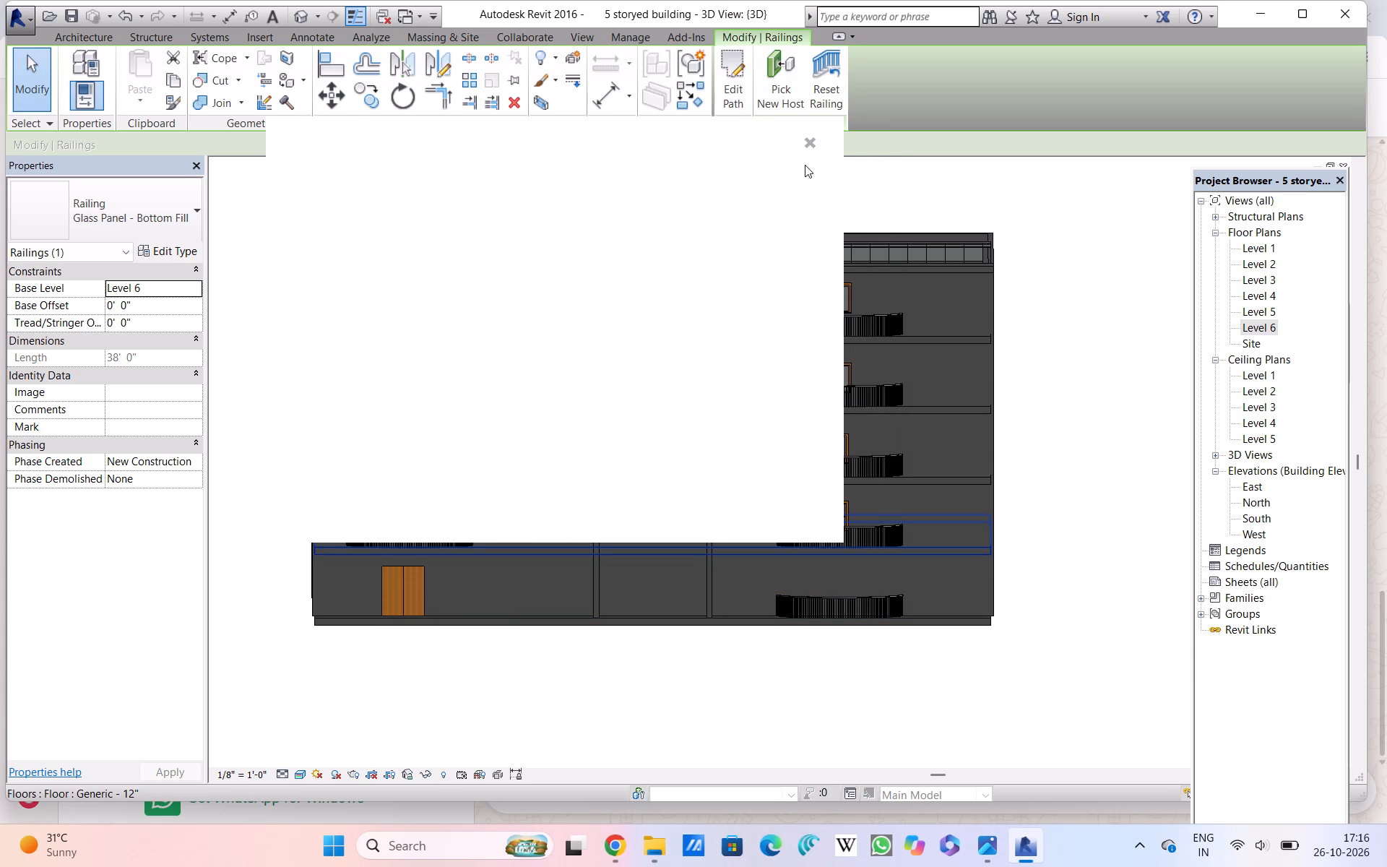
{"action": "double_click", "coordinate": [810, 143]}
{"action": "double_click", "coordinate": [810, 143]}
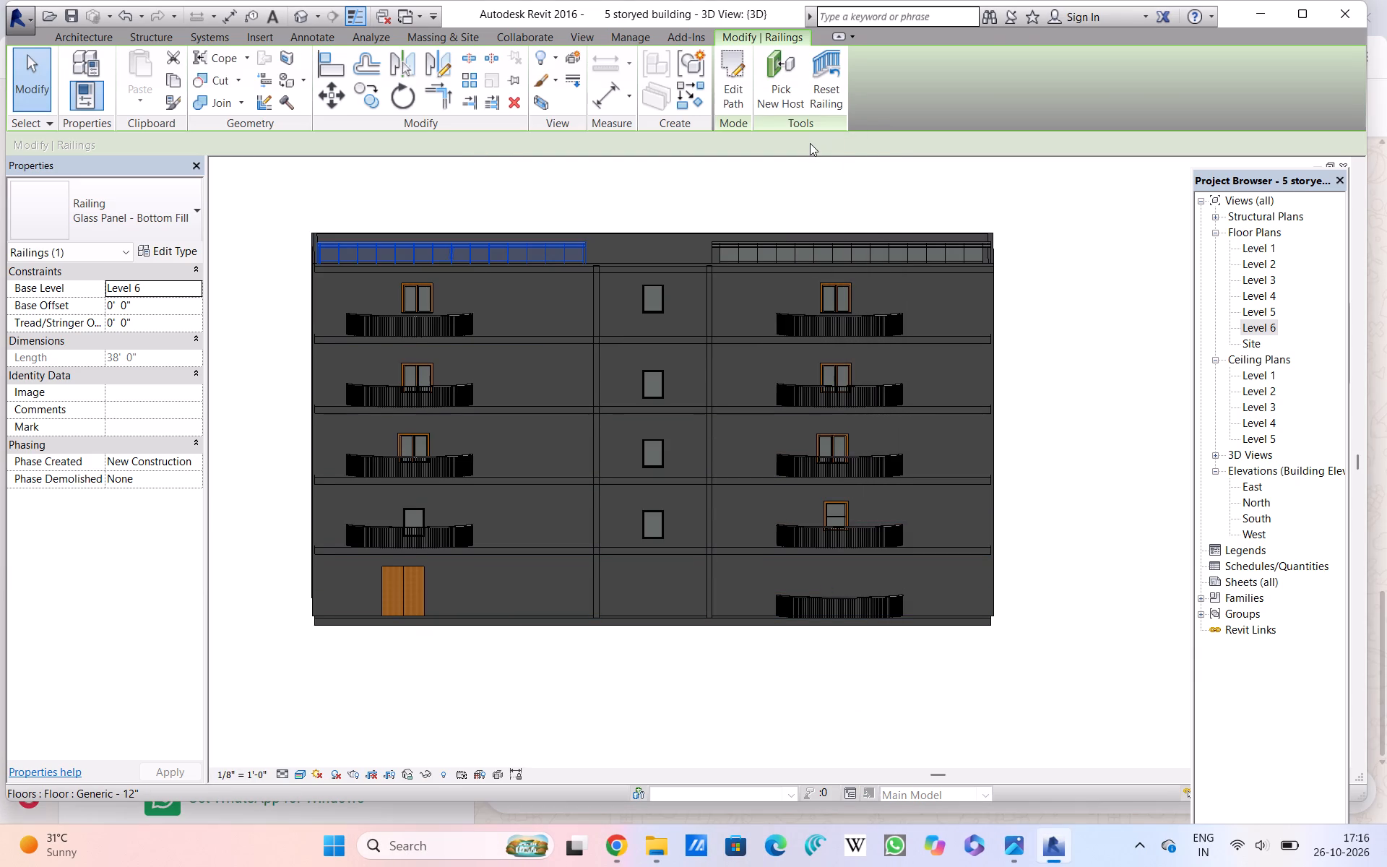
{"action": "left_click", "coordinate": [275, 396]}
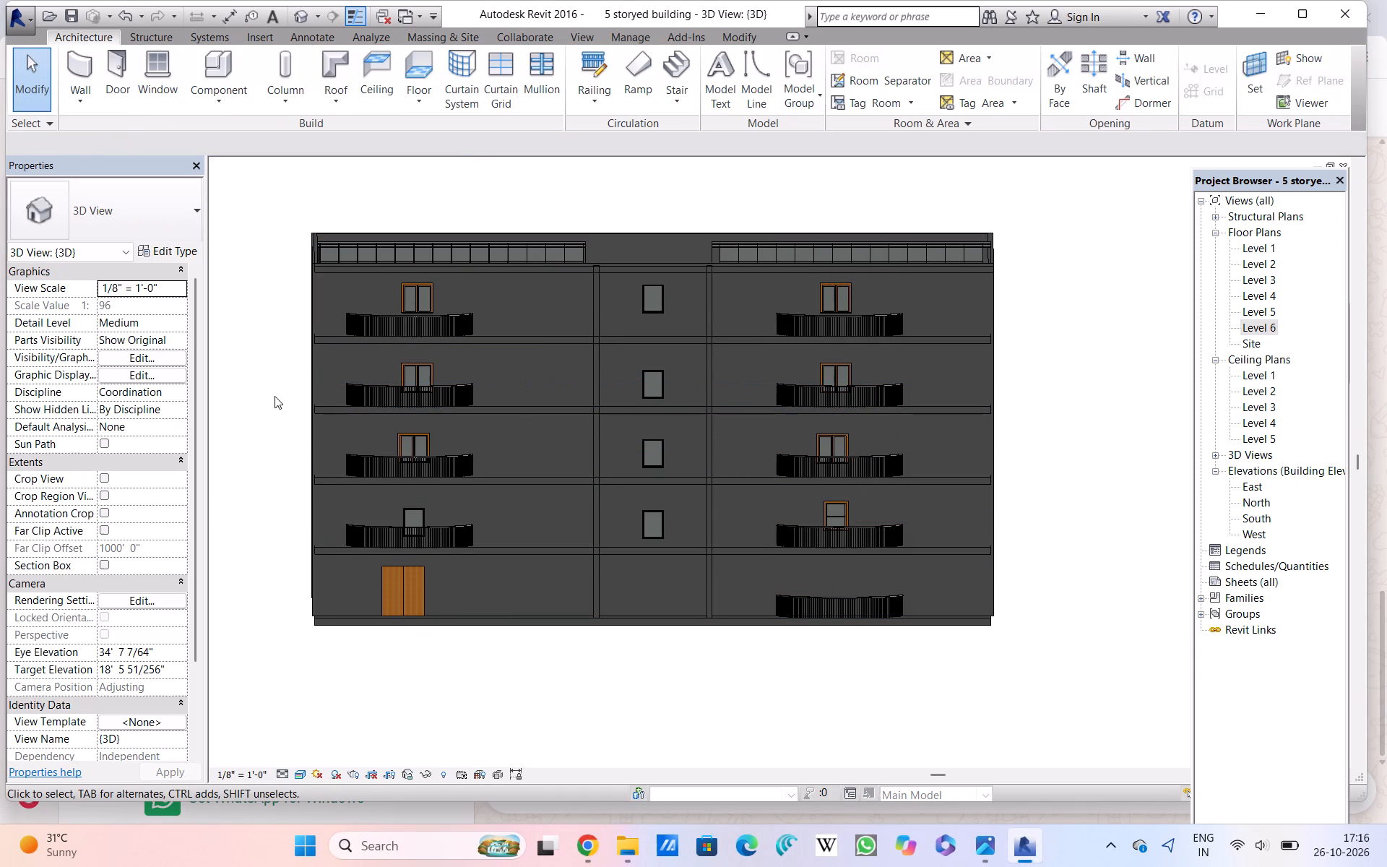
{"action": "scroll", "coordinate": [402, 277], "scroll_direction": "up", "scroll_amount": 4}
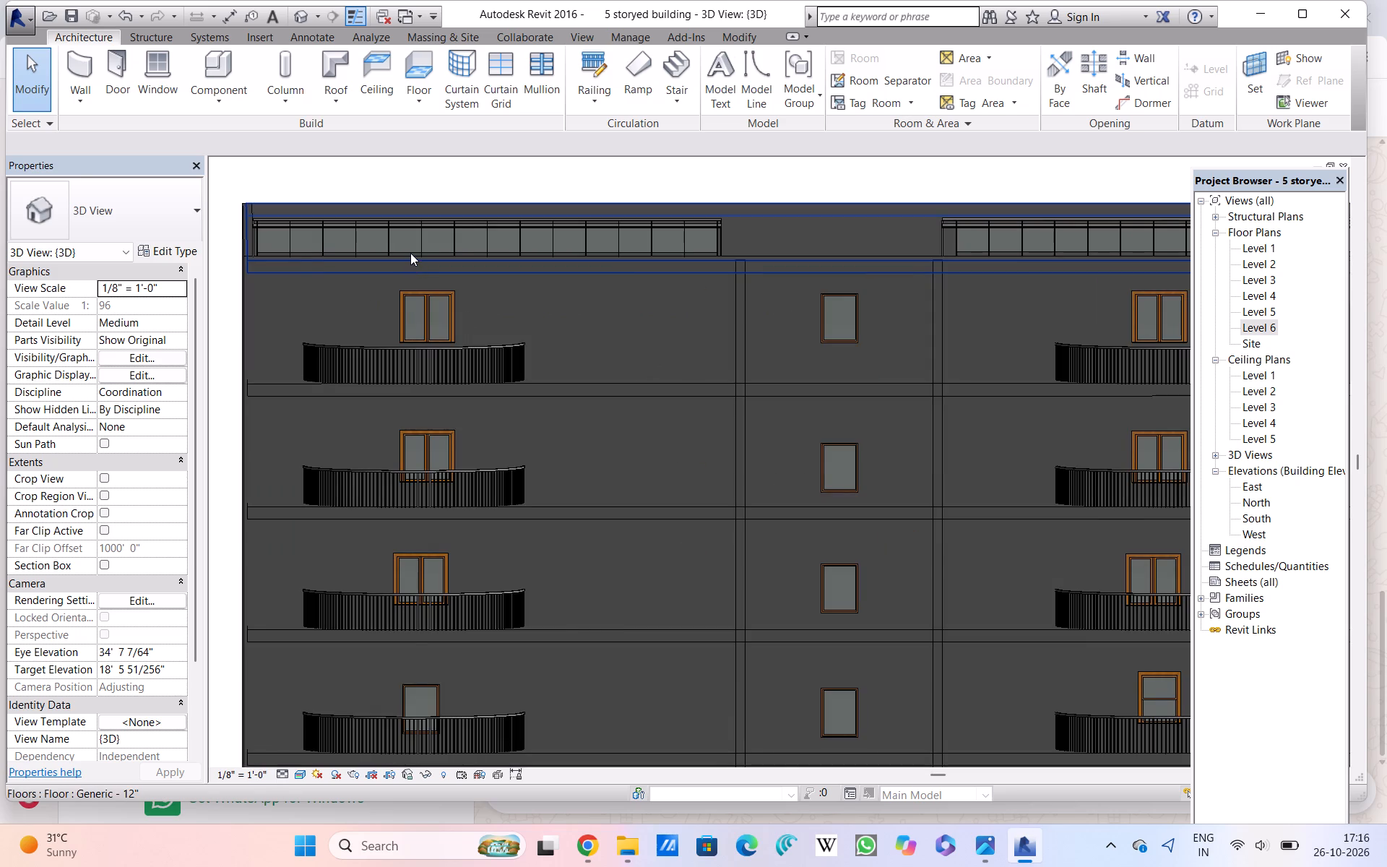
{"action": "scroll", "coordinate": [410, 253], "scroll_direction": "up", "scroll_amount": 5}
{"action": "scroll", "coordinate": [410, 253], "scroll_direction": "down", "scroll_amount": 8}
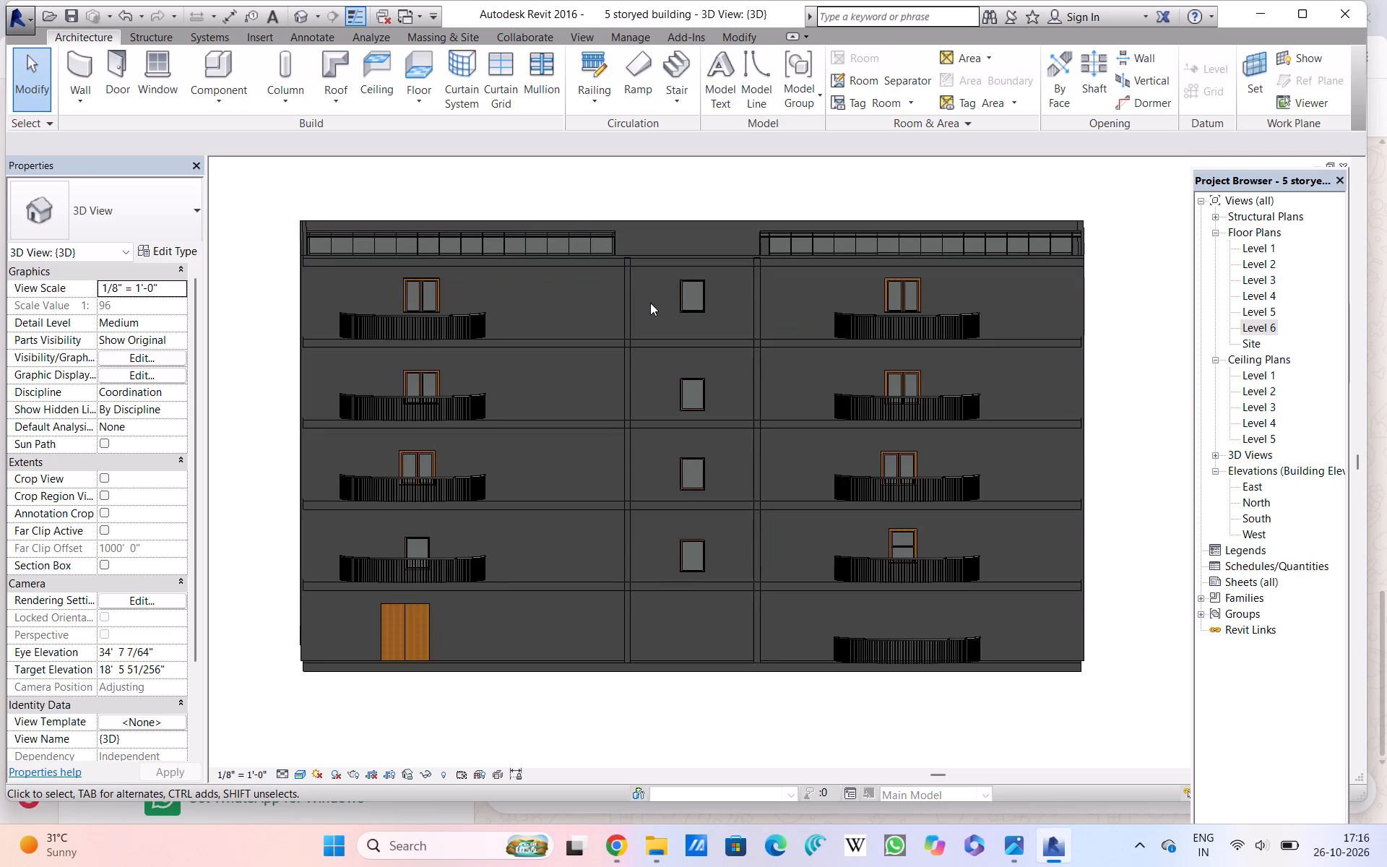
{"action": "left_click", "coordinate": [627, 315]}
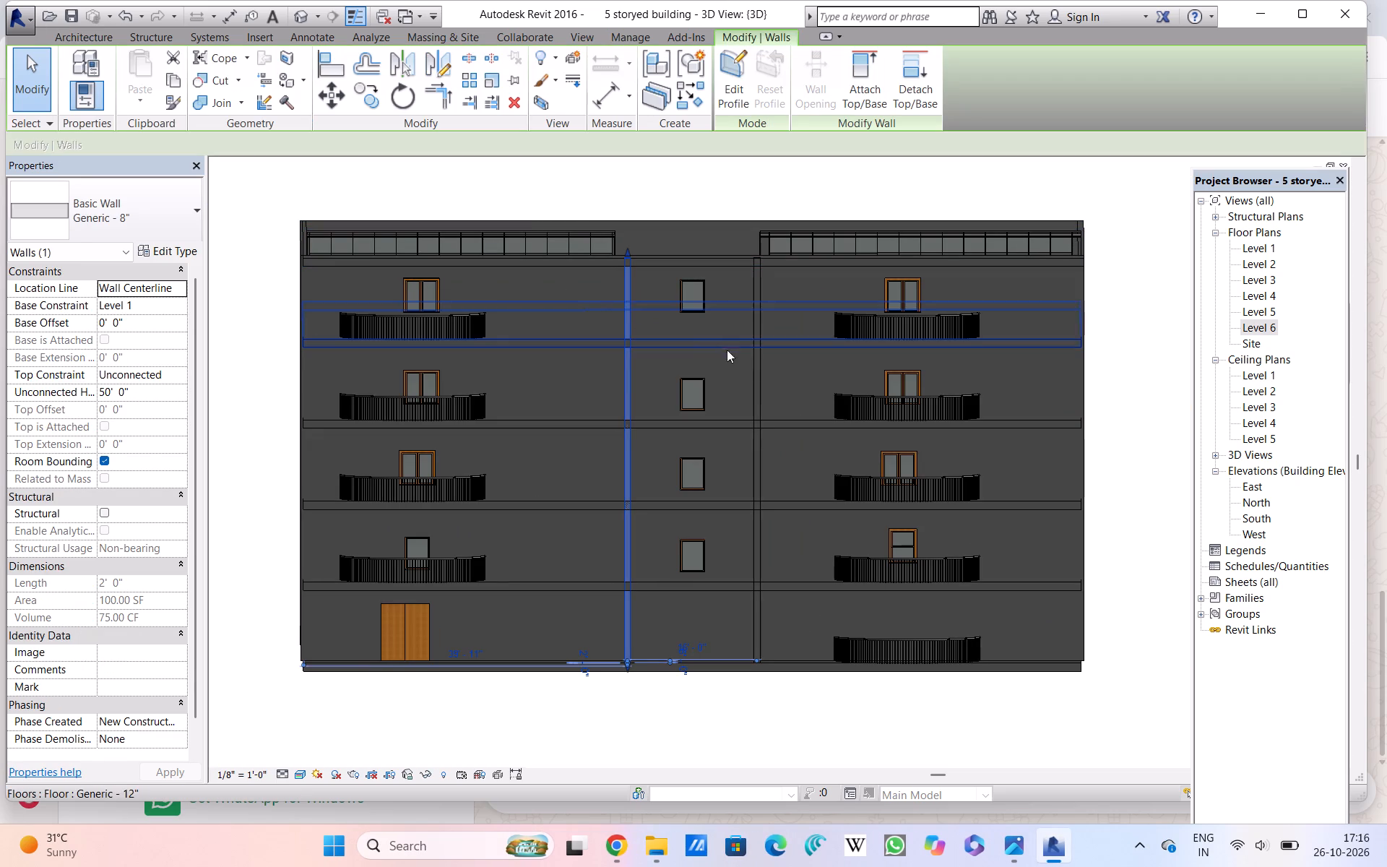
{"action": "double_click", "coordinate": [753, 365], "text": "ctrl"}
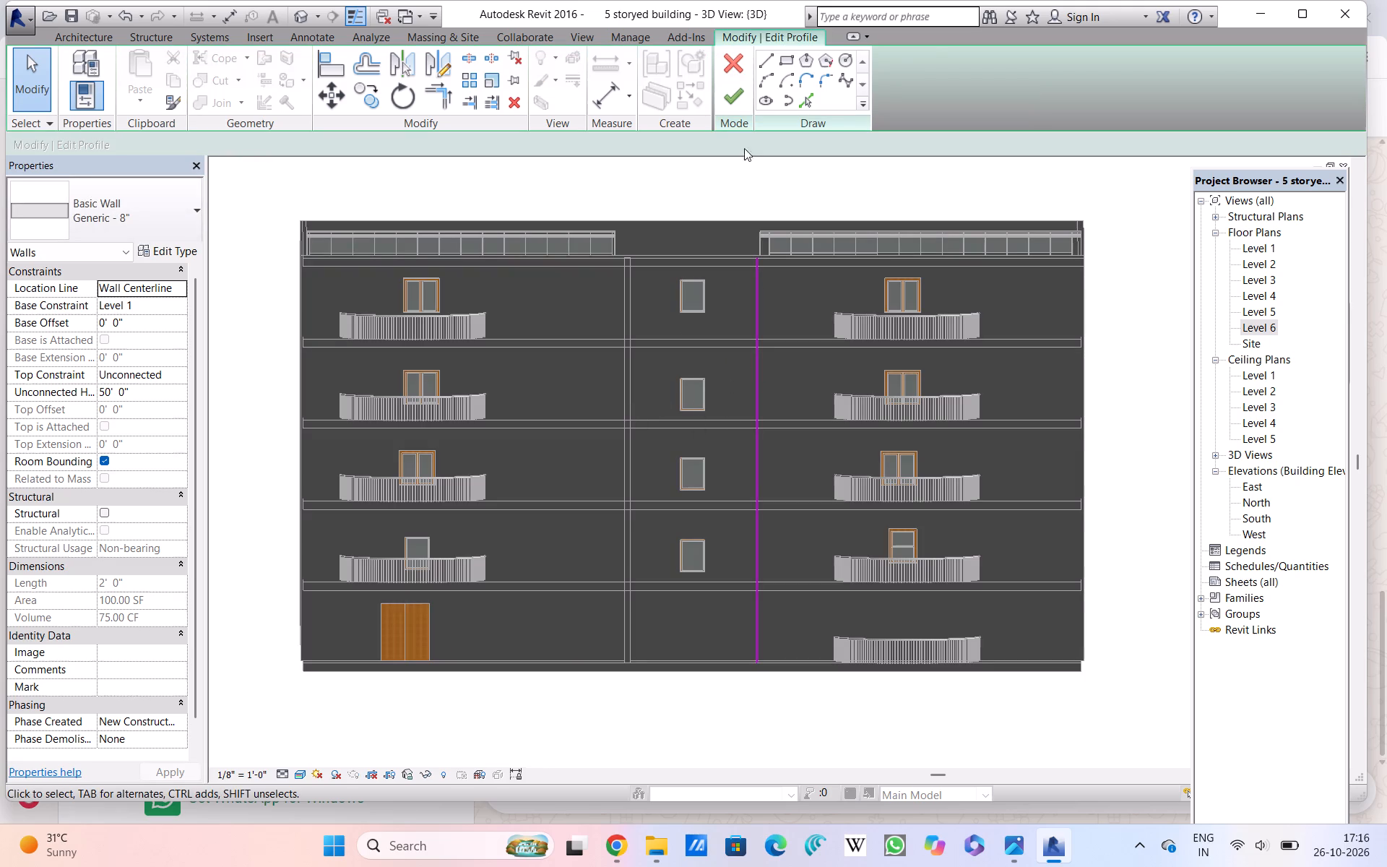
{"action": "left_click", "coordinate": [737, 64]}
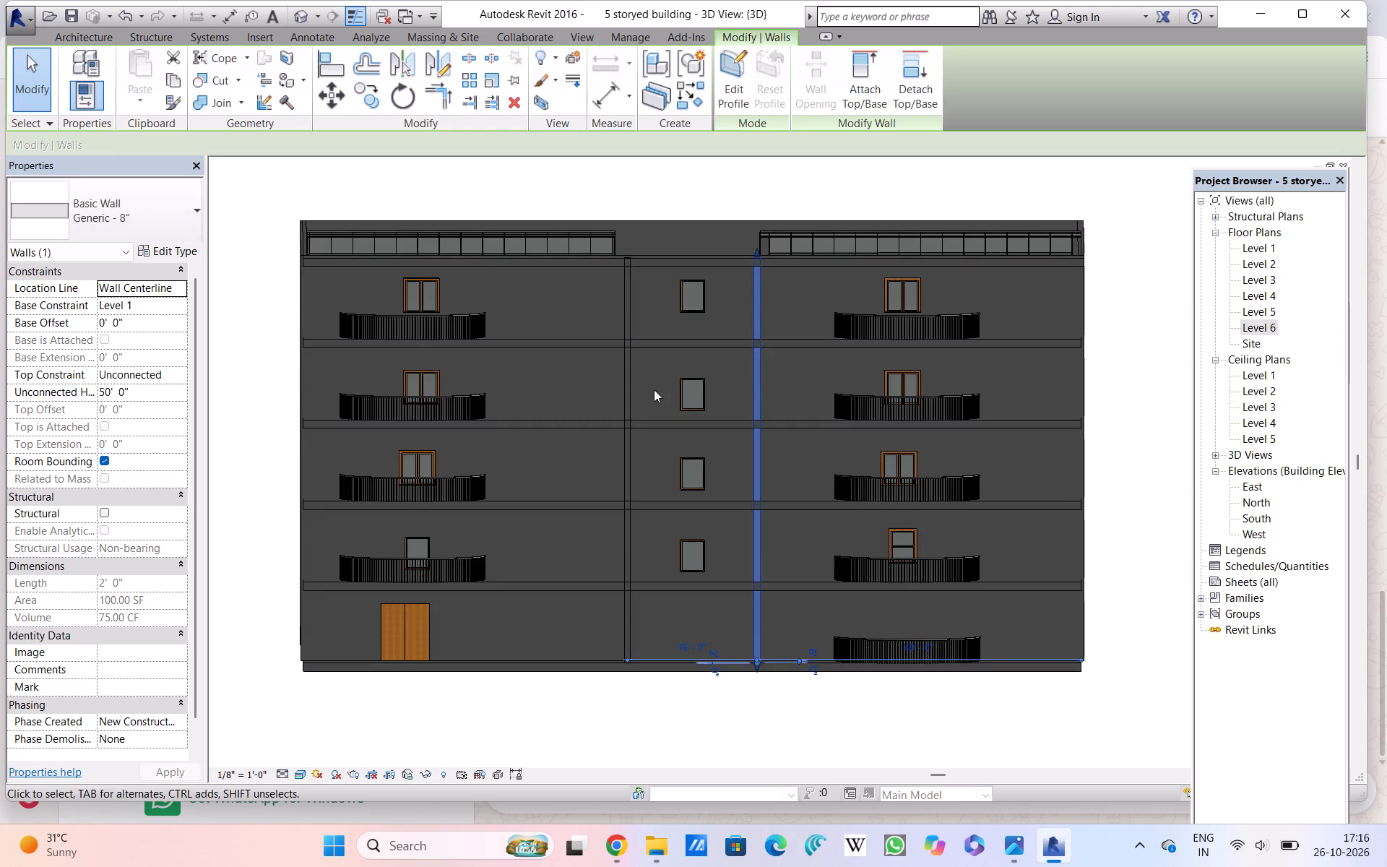
Set the unconnected height of the two narrow vertical walls at the middle of the west facade to 58'.
{"action": "left_click", "coordinate": [626, 396]}
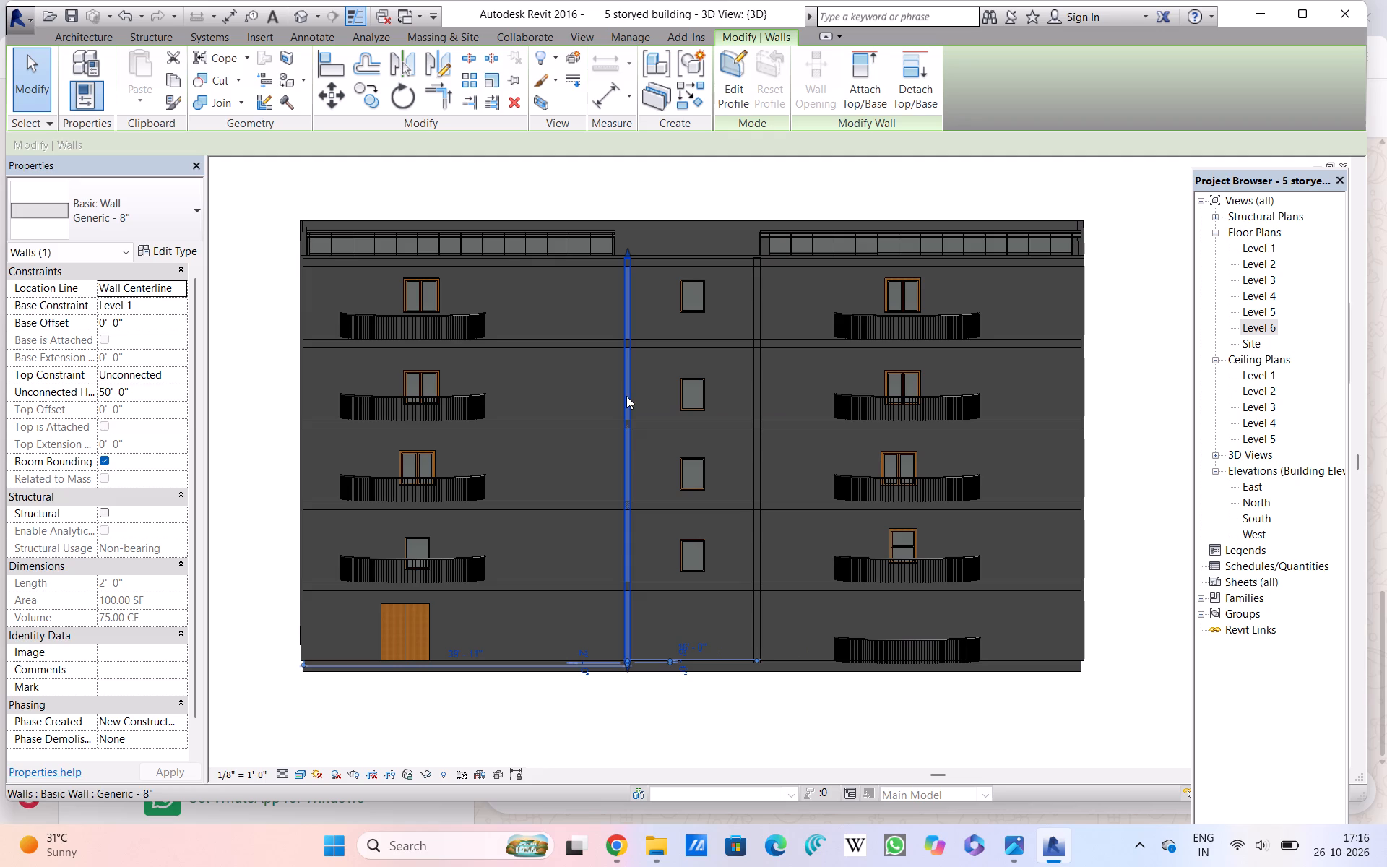
{"action": "left_click", "coordinate": [759, 392], "text": "ctrl"}
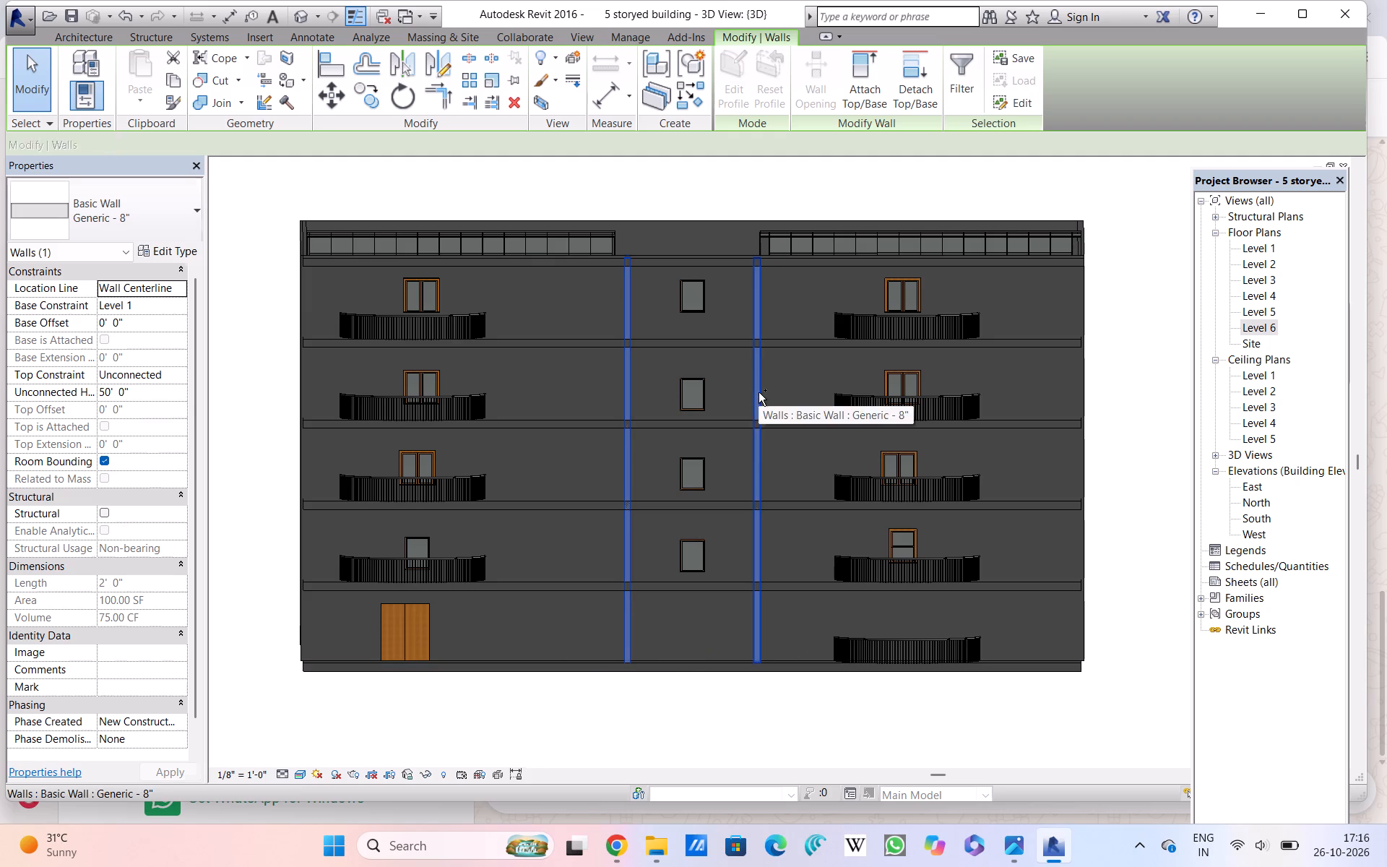
{"action": "left_click", "coordinate": [131, 391]}
{"action": "left_click_drag", "start_coordinate": [131, 391], "coordinate": [98, 387]}
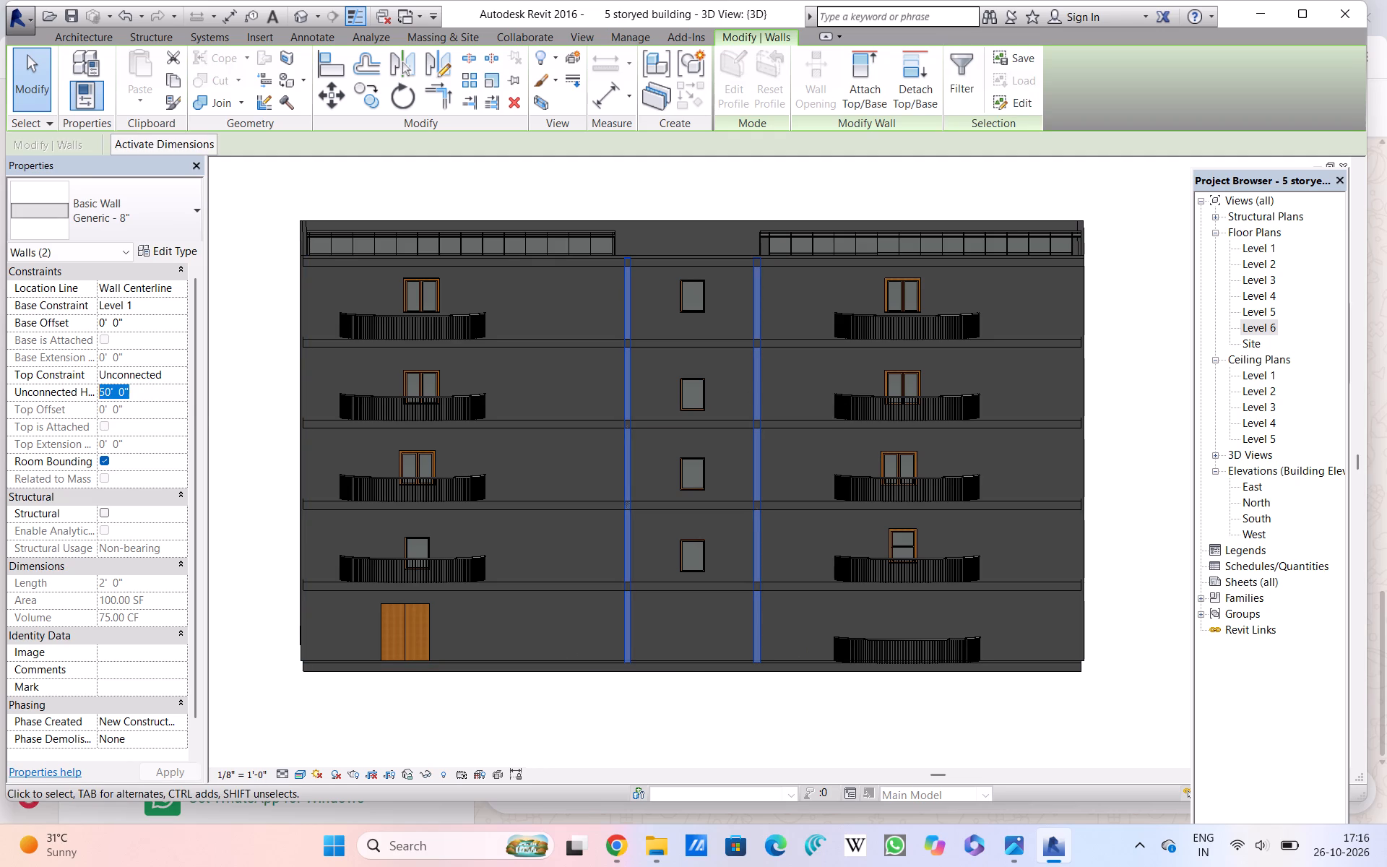
{"action": "left_click_drag", "start_coordinate": [98, 387], "coordinate": [88, 387]}
{"action": "key", "text": "BackSpace"}
{"action": "type", "text": "58"}
{"action": "key", "text": "apostrophe"}
{"action": "key", "text": "Return"}
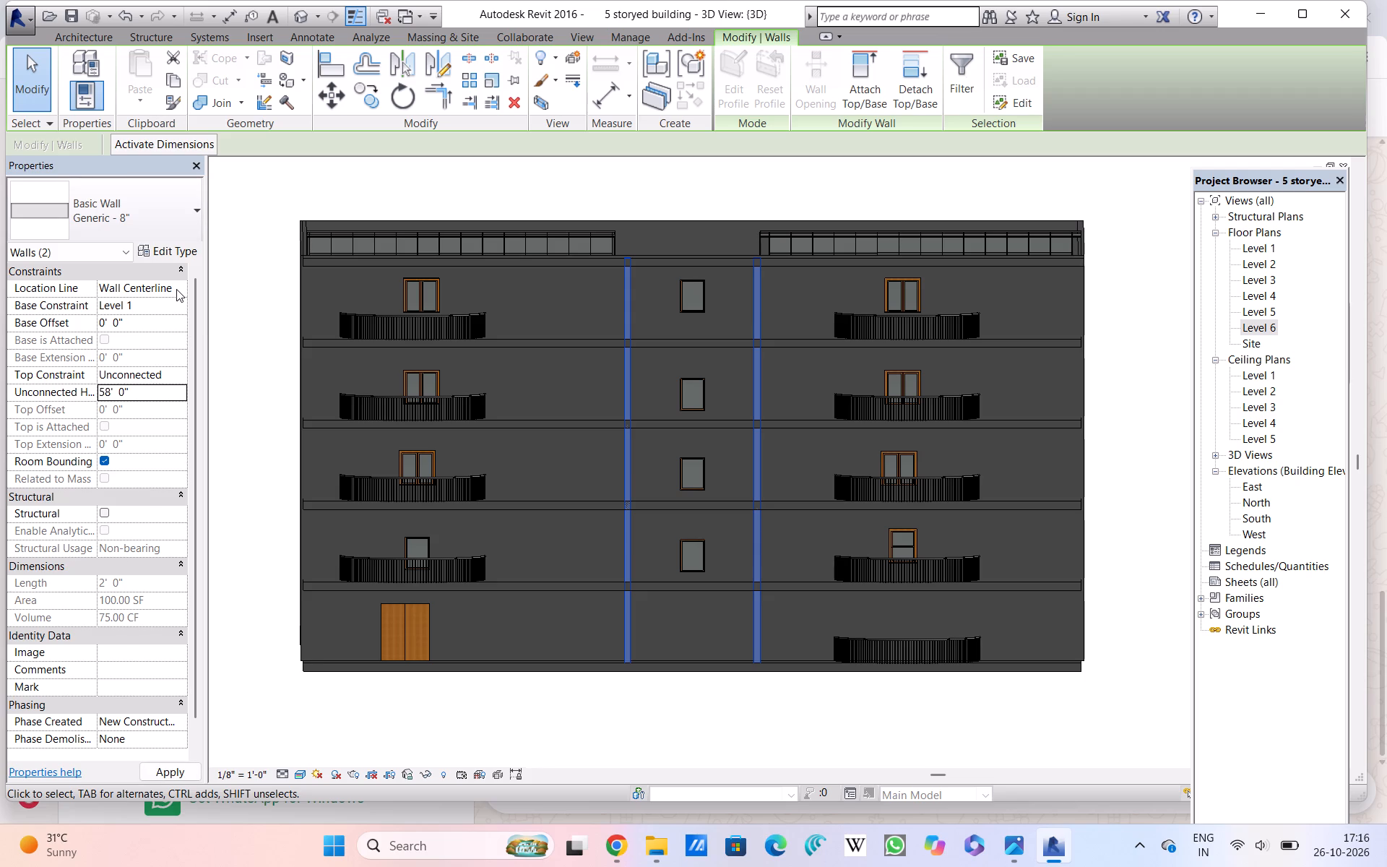
{"action": "left_click", "coordinate": [231, 300]}
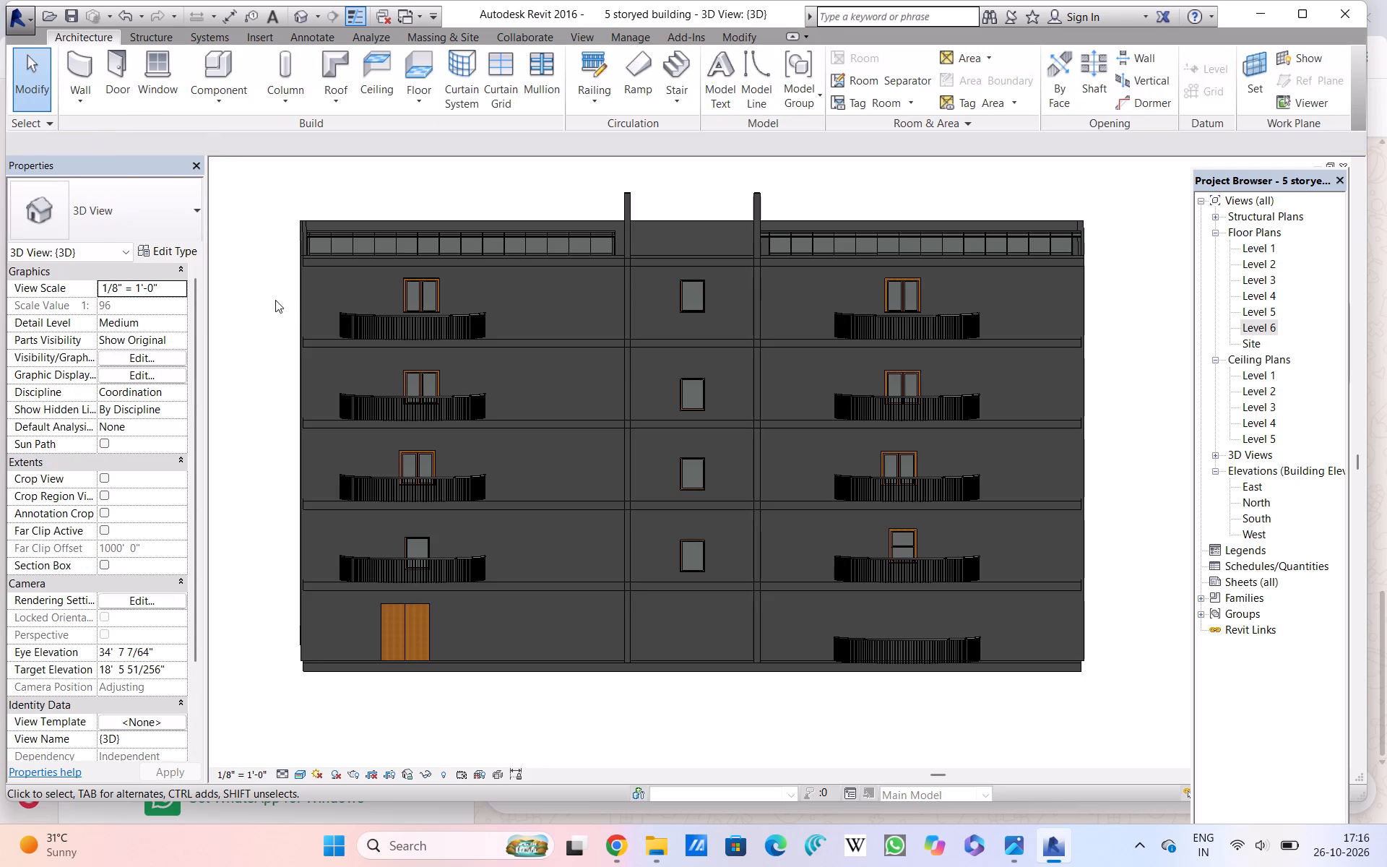
In the Level 1 plan, extend the inner ends of both 2' projecting walls to meet the building's west wall.
{"action": "middle_click_drag", "start_coordinate": [277, 290], "coordinate": [220, 314]}
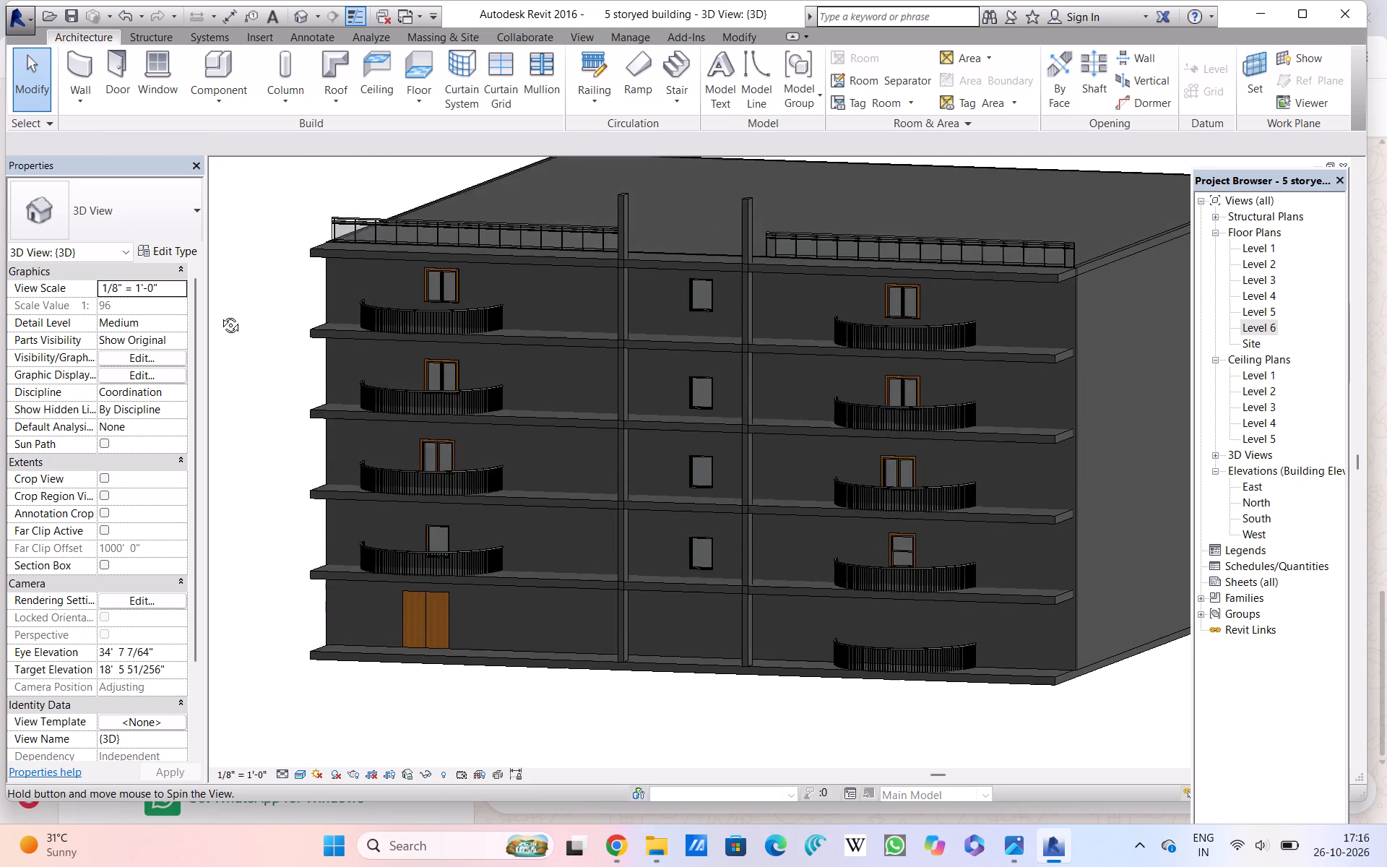
{"action": "middle_click_drag", "start_coordinate": [220, 314], "coordinate": [245, 302]}
{"action": "middle_click_drag", "start_coordinate": [313, 300], "coordinate": [251, 337], "text": "shift"}
{"action": "scroll", "coordinate": [313, 300], "scroll_direction": "down", "scroll_amount": 1, "text": "shift"}
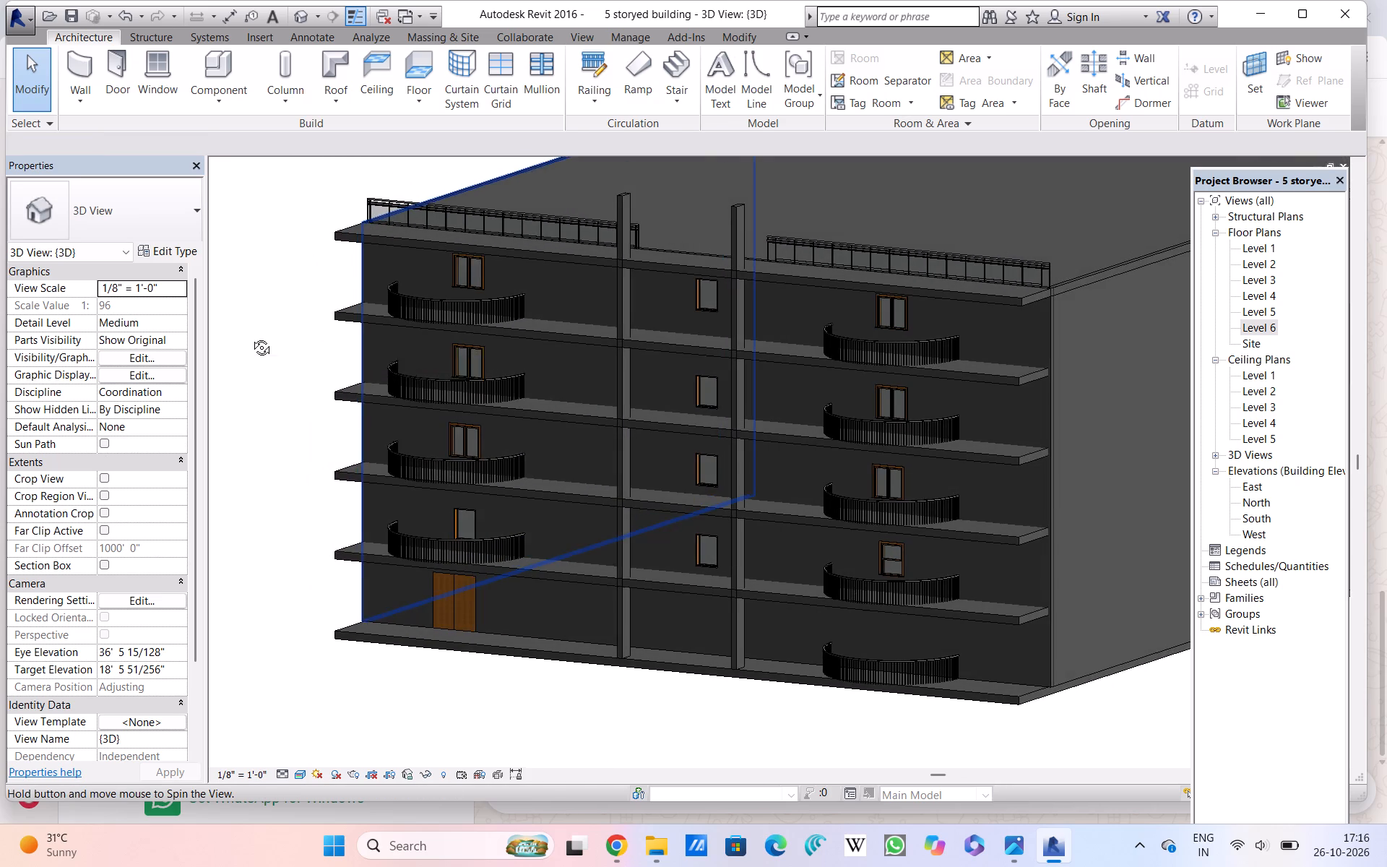
{"action": "middle_click_drag", "start_coordinate": [251, 337], "coordinate": [326, 354], "text": "shift"}
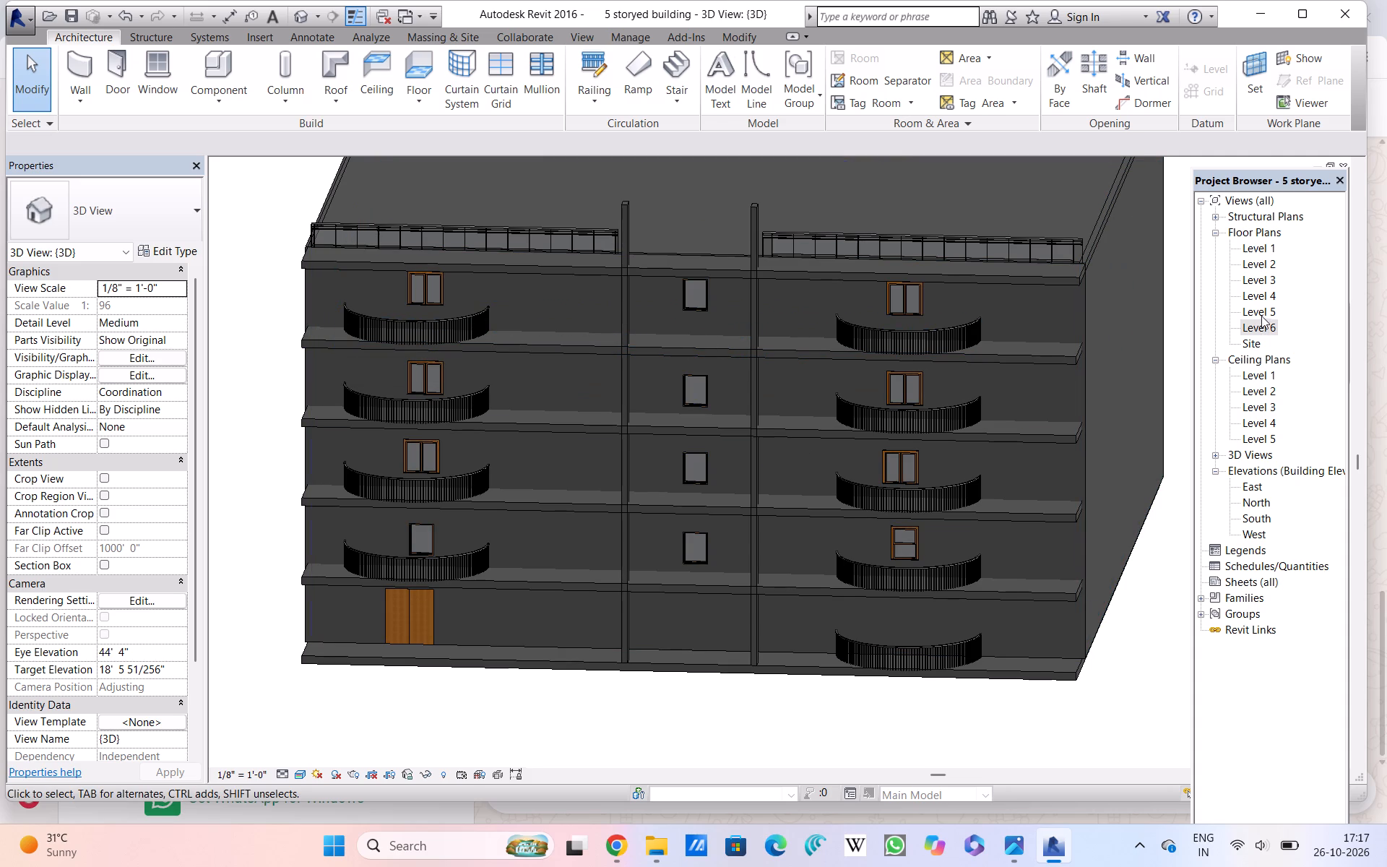
{"action": "double_click", "coordinate": [1251, 240]}
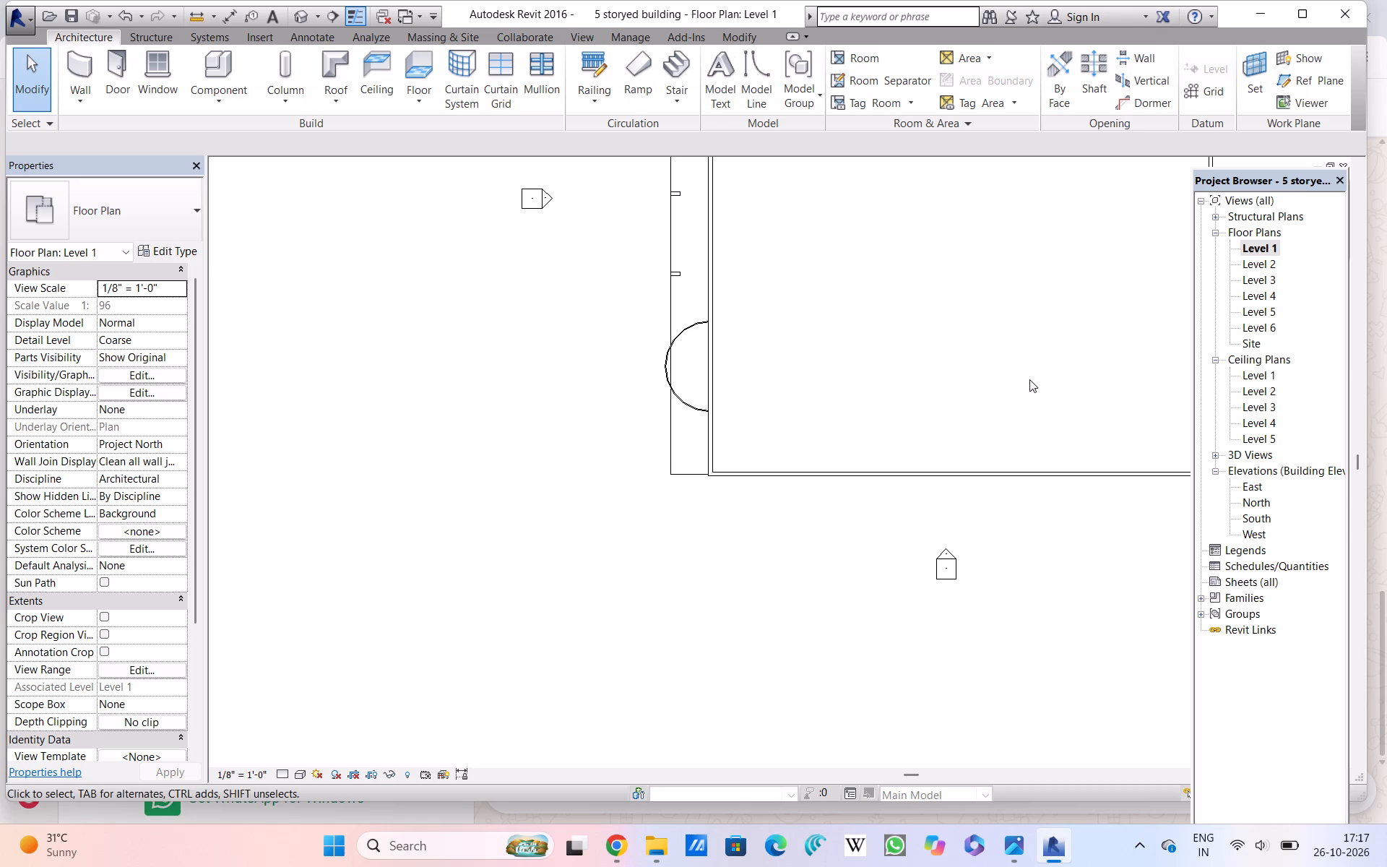
{"action": "scroll", "coordinate": [696, 210], "scroll_direction": "up", "scroll_amount": 6}
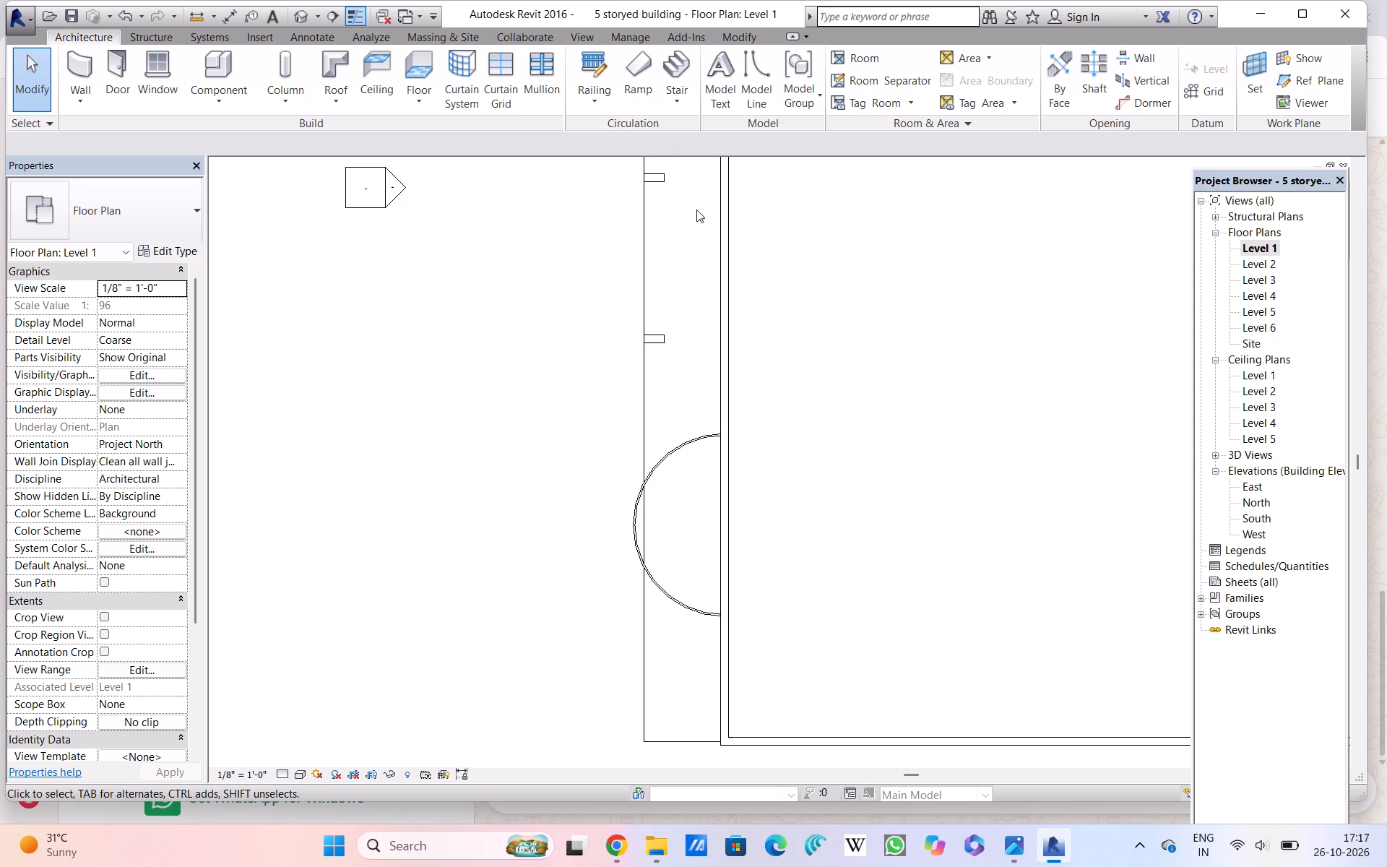
{"action": "scroll", "coordinate": [696, 210], "scroll_direction": "up", "scroll_amount": 3}
{"action": "scroll", "coordinate": [711, 222], "scroll_direction": "down", "scroll_amount": 3}
{"action": "middle_click_drag", "start_coordinate": [711, 222], "coordinate": [643, 236]}
{"action": "left_click", "coordinate": [584, 194]}
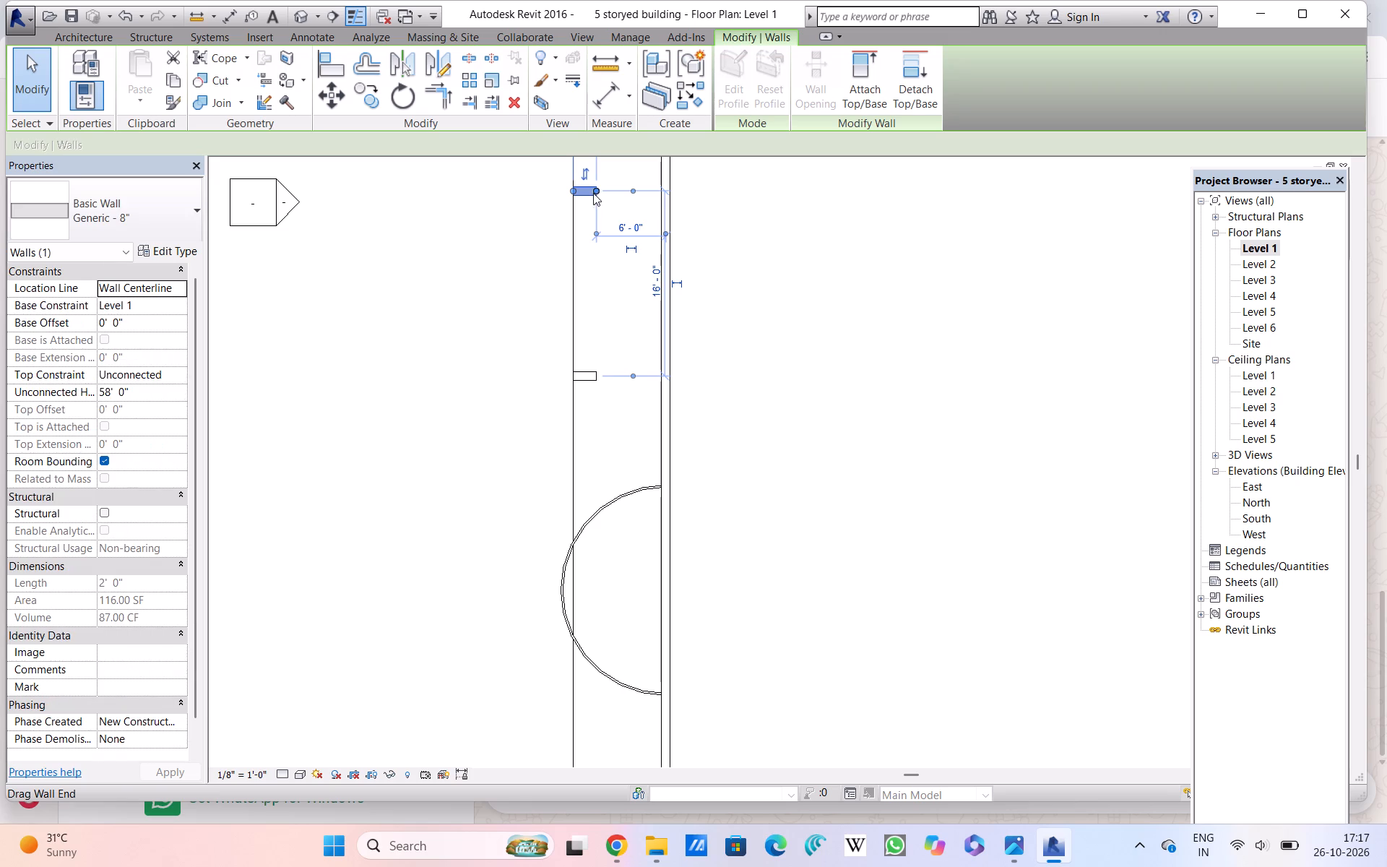
{"action": "double_click", "coordinate": [593, 193]}
{"action": "left_click_drag", "start_coordinate": [593, 193], "coordinate": [652, 192]}
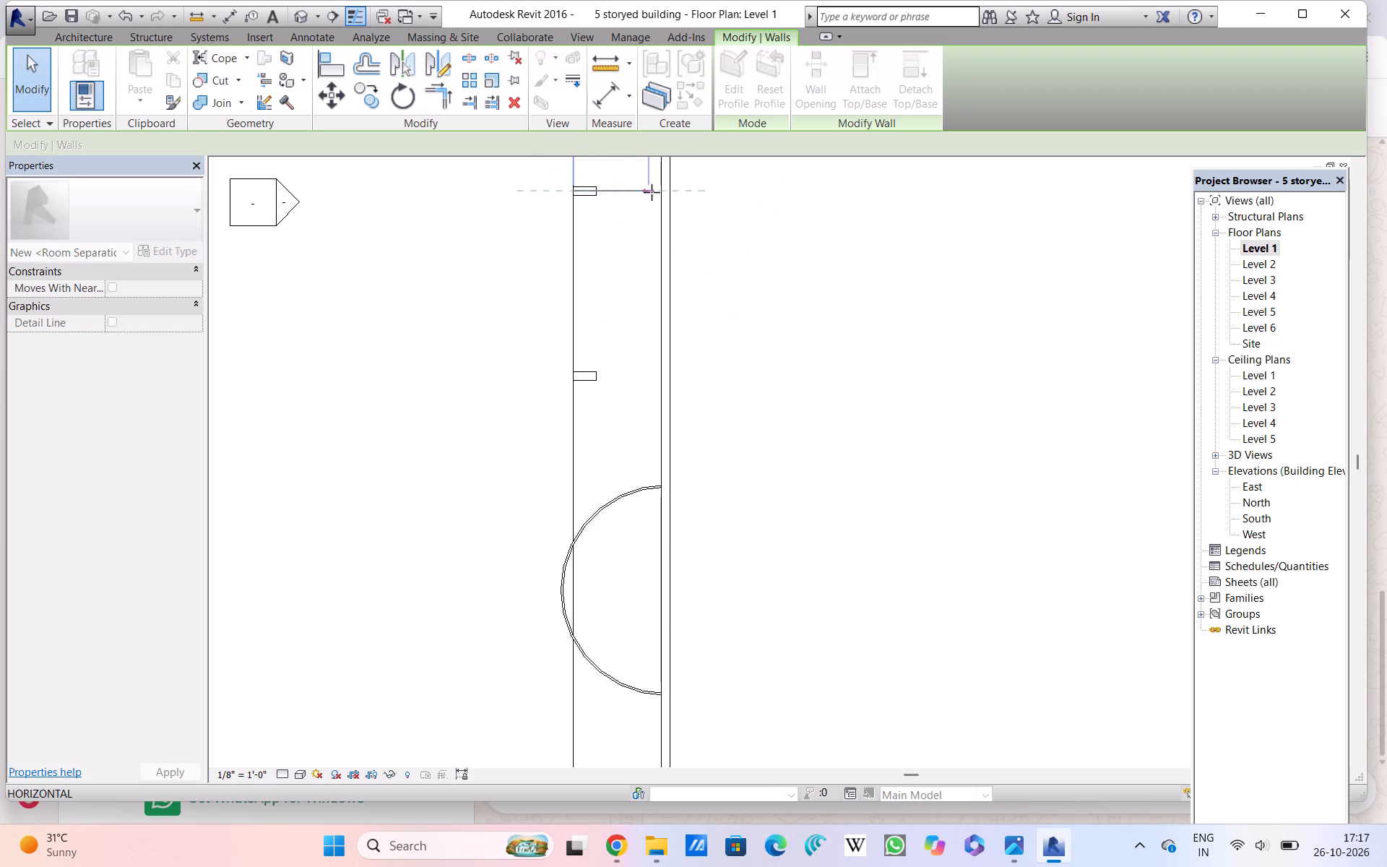
{"action": "left_click_drag", "start_coordinate": [652, 192], "coordinate": [655, 191]}
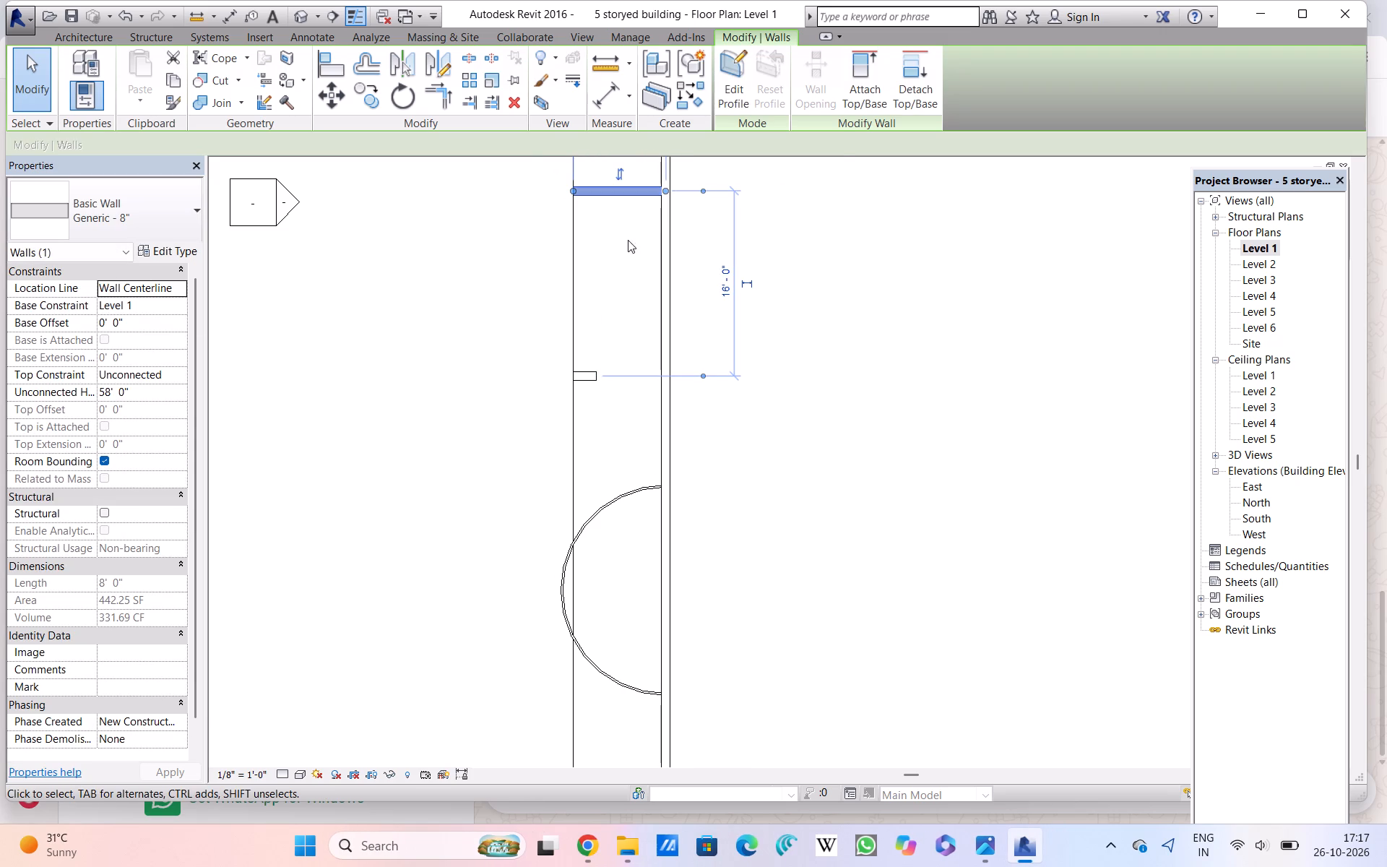
{"action": "left_click", "coordinate": [831, 137]}
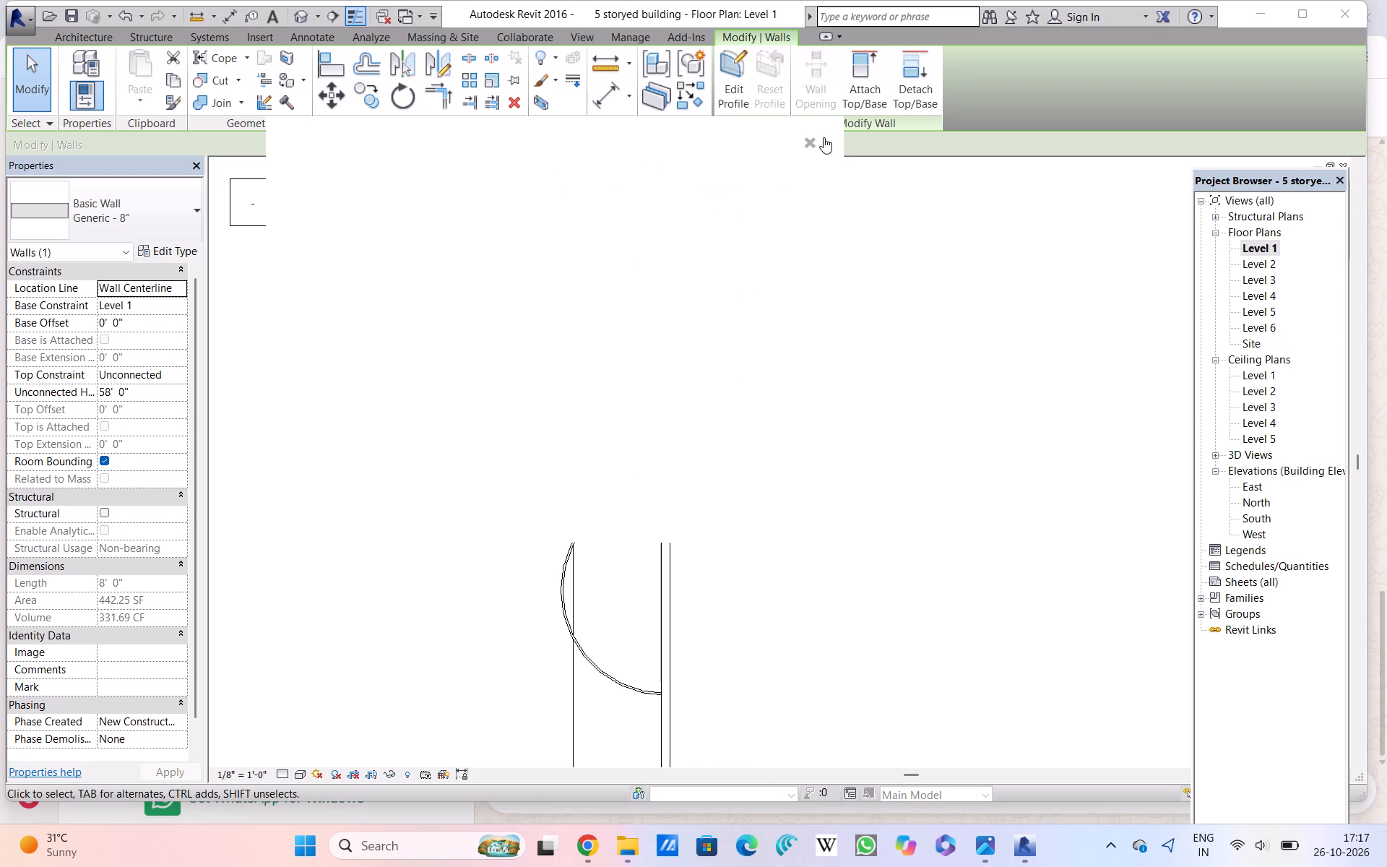
{"action": "double_click", "coordinate": [814, 140]}
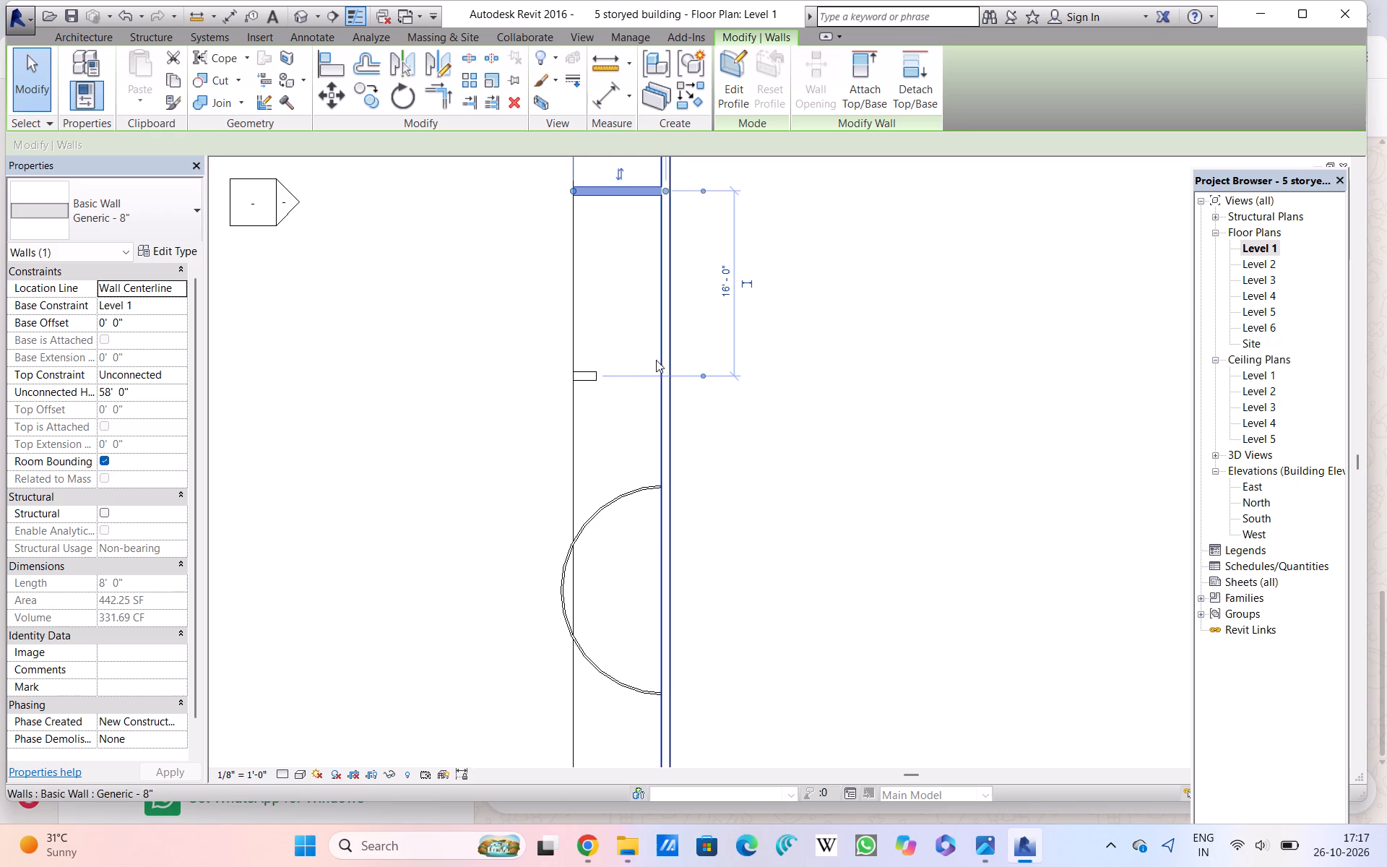
{"action": "left_click", "coordinate": [594, 377]}
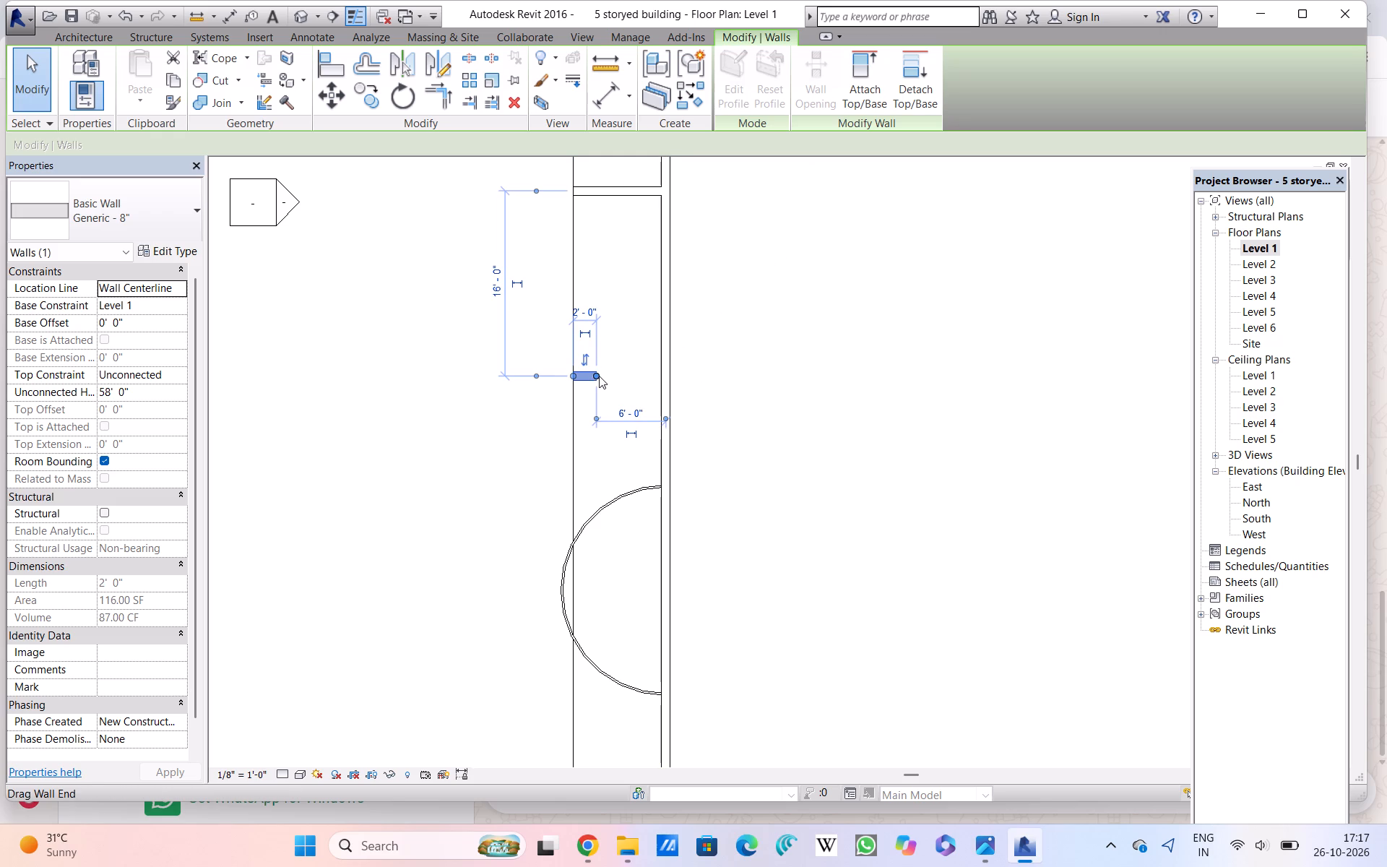
{"action": "left_click_drag", "start_coordinate": [598, 376], "coordinate": [660, 381]}
{"action": "left_click", "coordinate": [689, 379]}
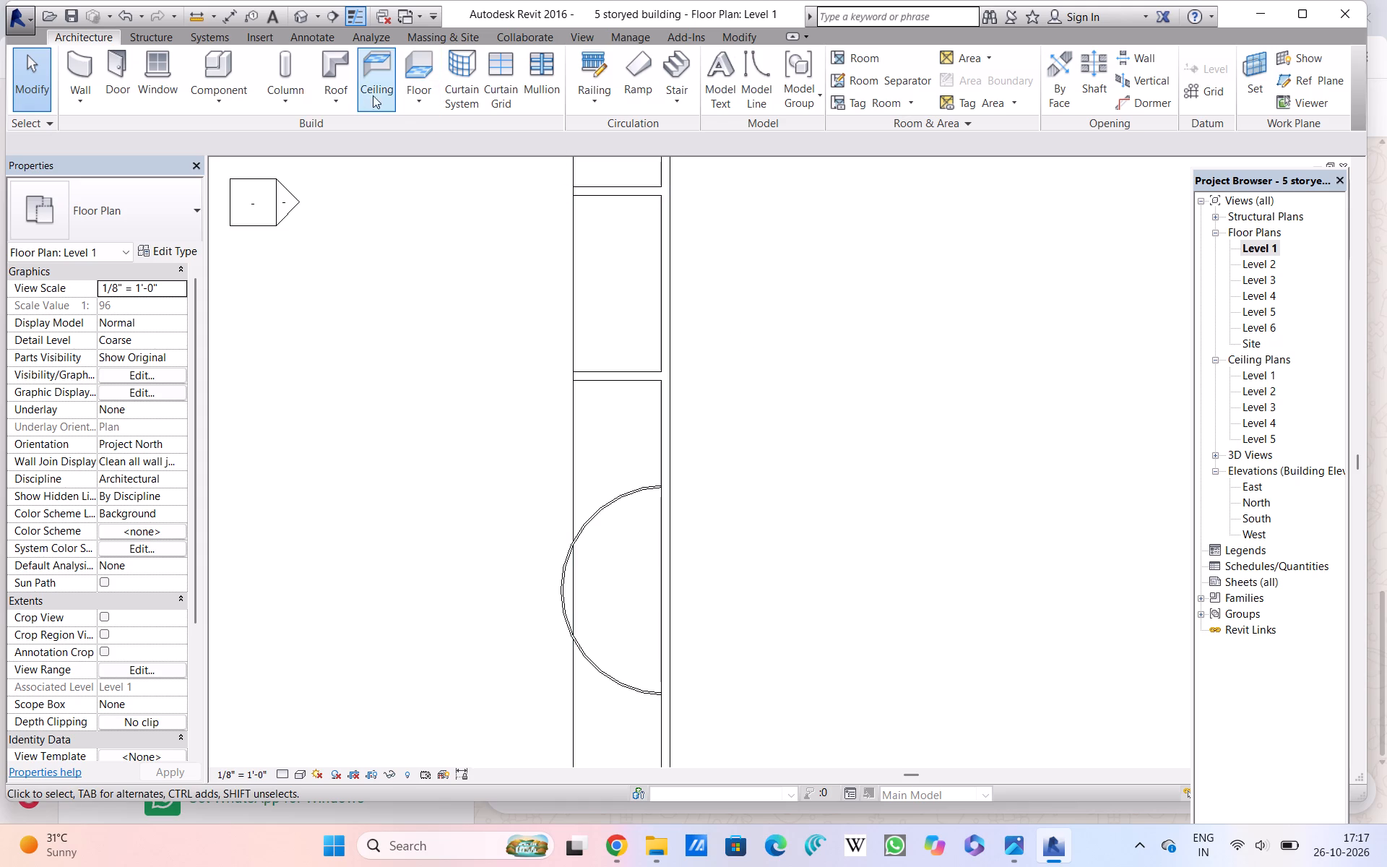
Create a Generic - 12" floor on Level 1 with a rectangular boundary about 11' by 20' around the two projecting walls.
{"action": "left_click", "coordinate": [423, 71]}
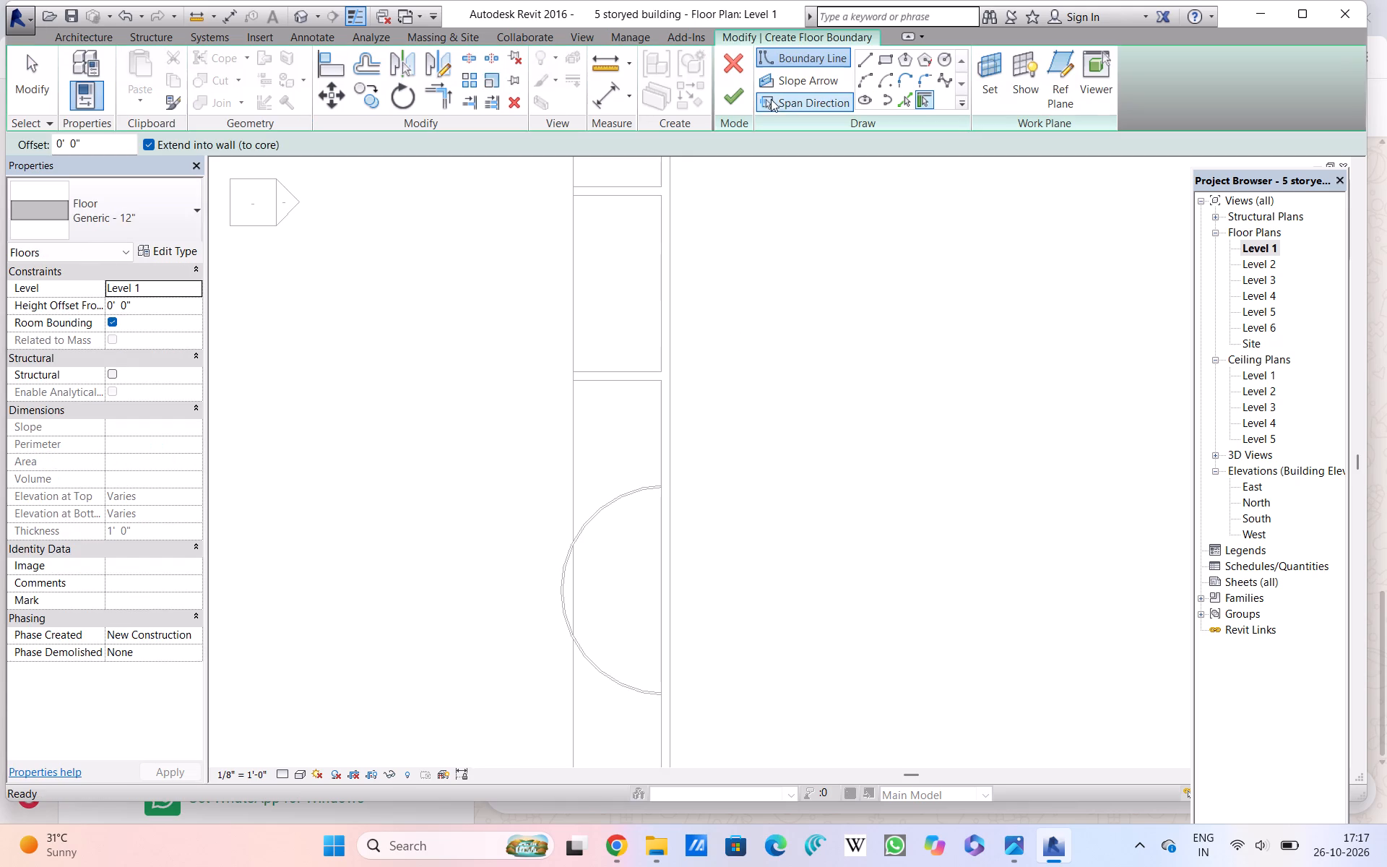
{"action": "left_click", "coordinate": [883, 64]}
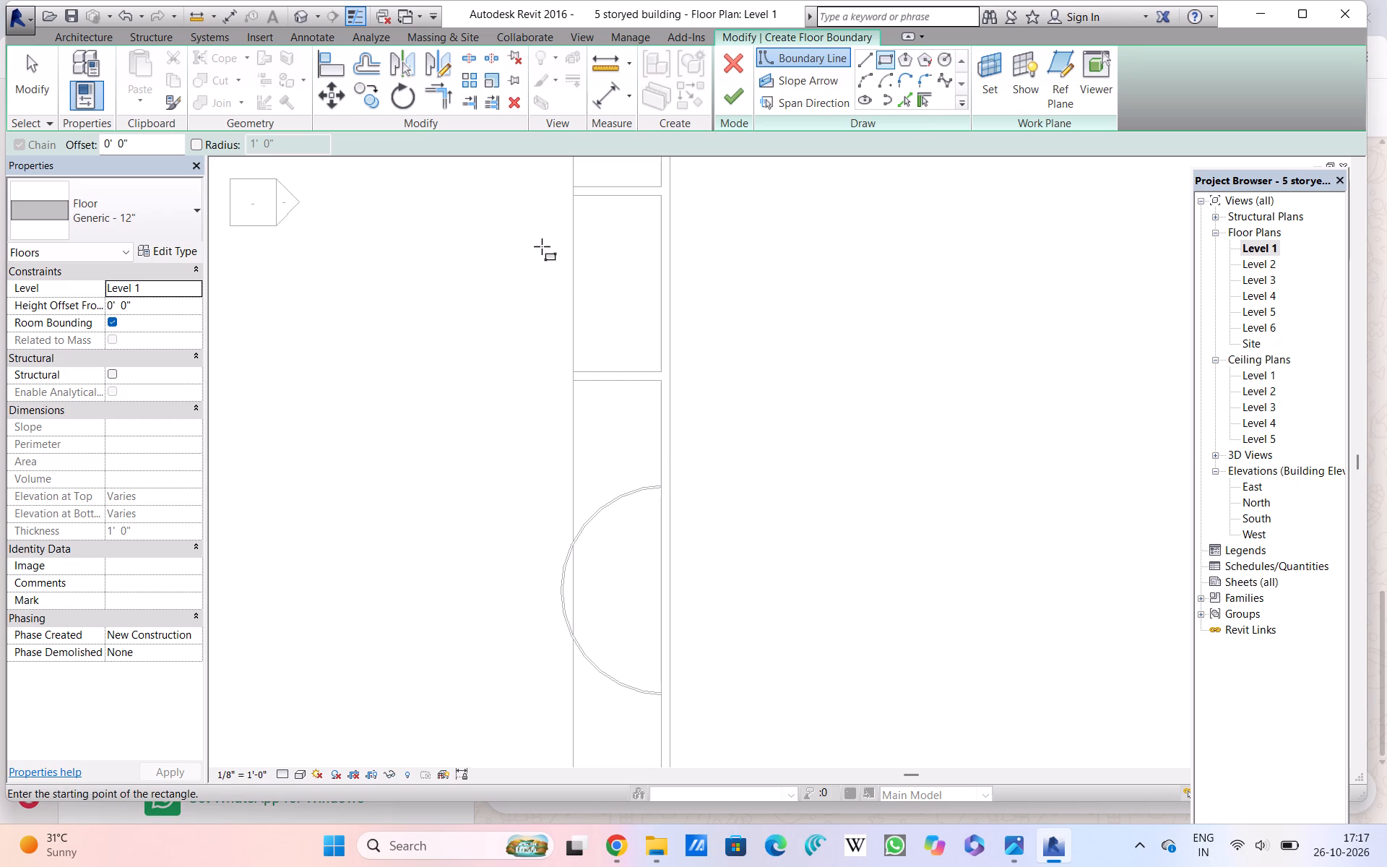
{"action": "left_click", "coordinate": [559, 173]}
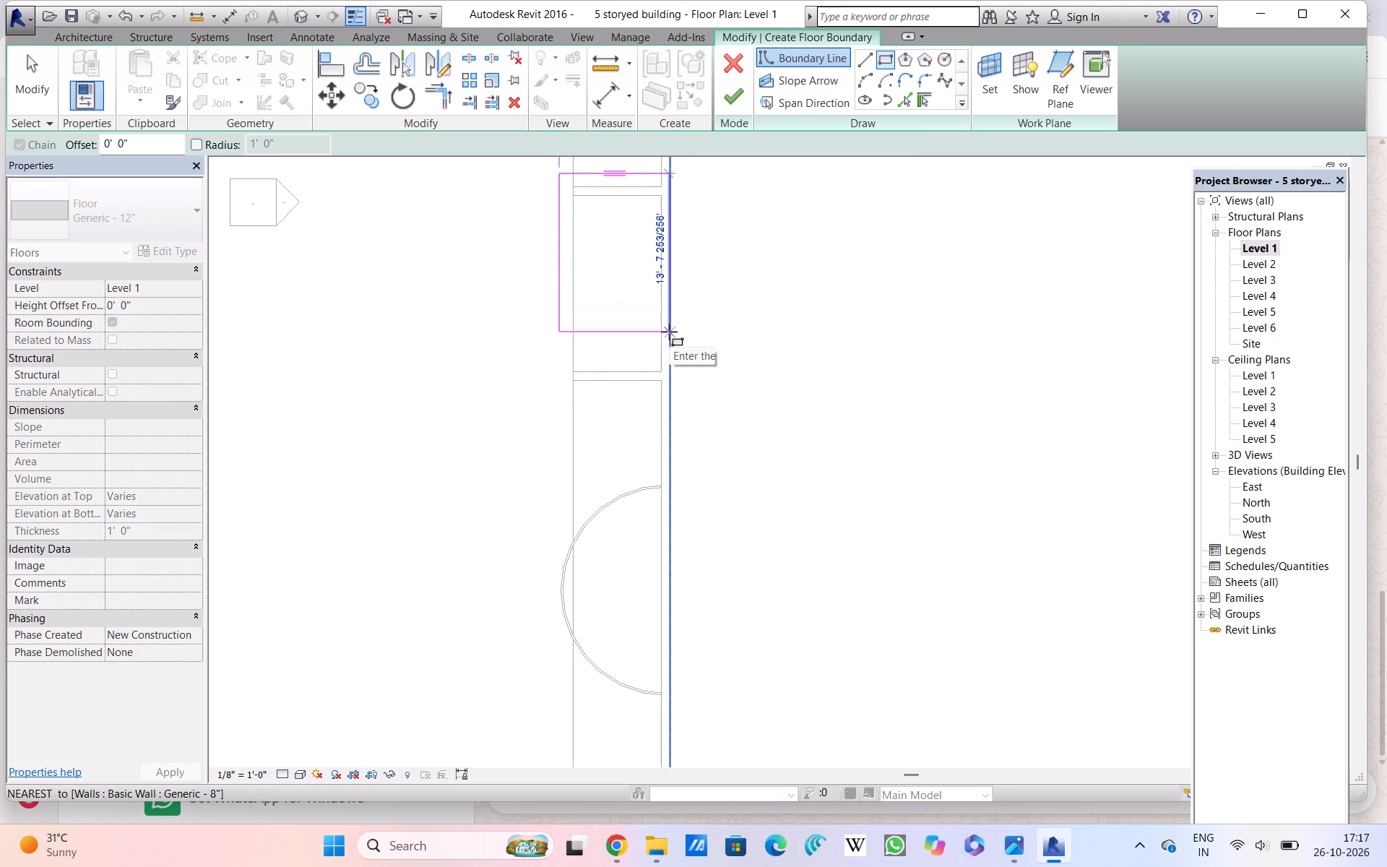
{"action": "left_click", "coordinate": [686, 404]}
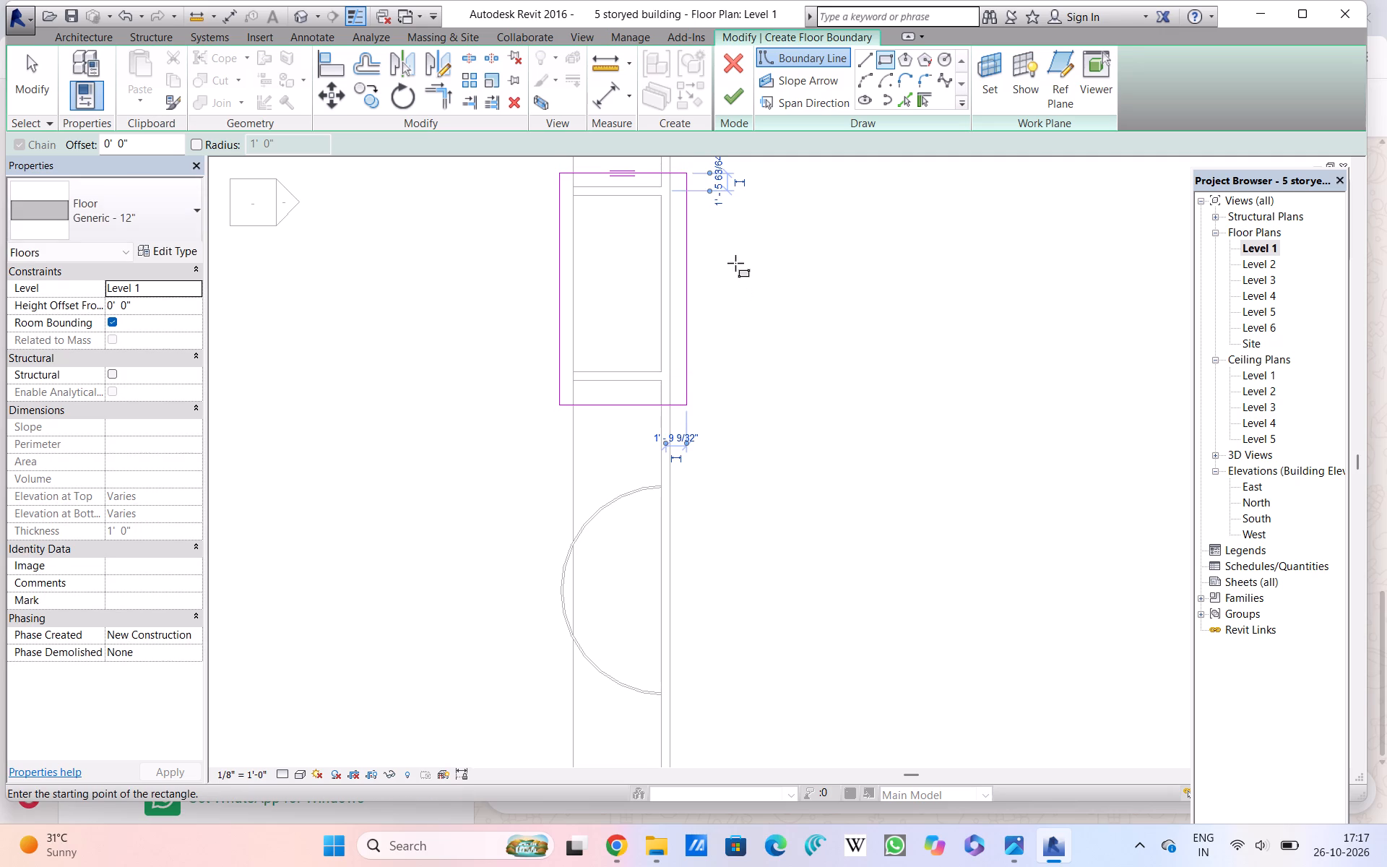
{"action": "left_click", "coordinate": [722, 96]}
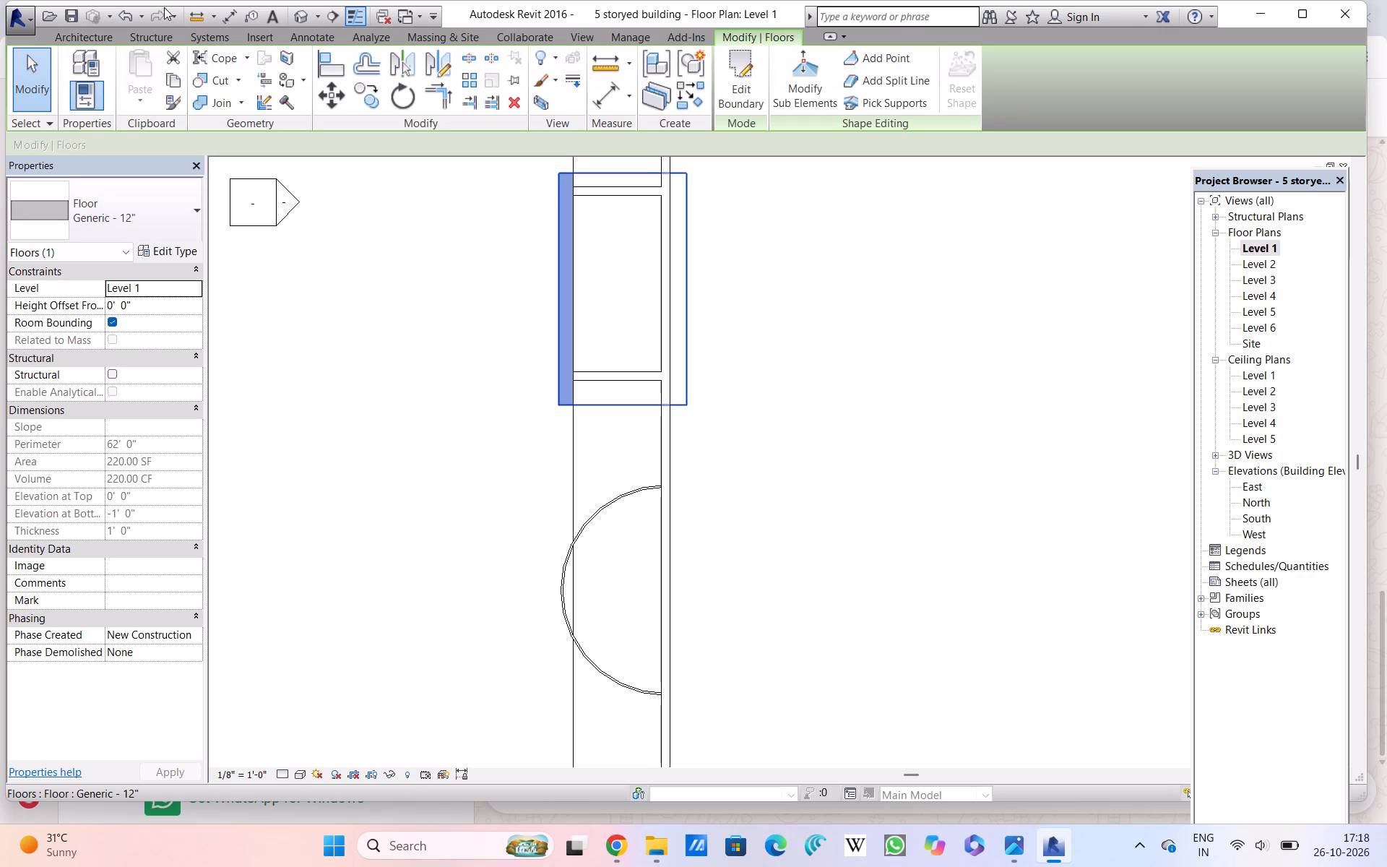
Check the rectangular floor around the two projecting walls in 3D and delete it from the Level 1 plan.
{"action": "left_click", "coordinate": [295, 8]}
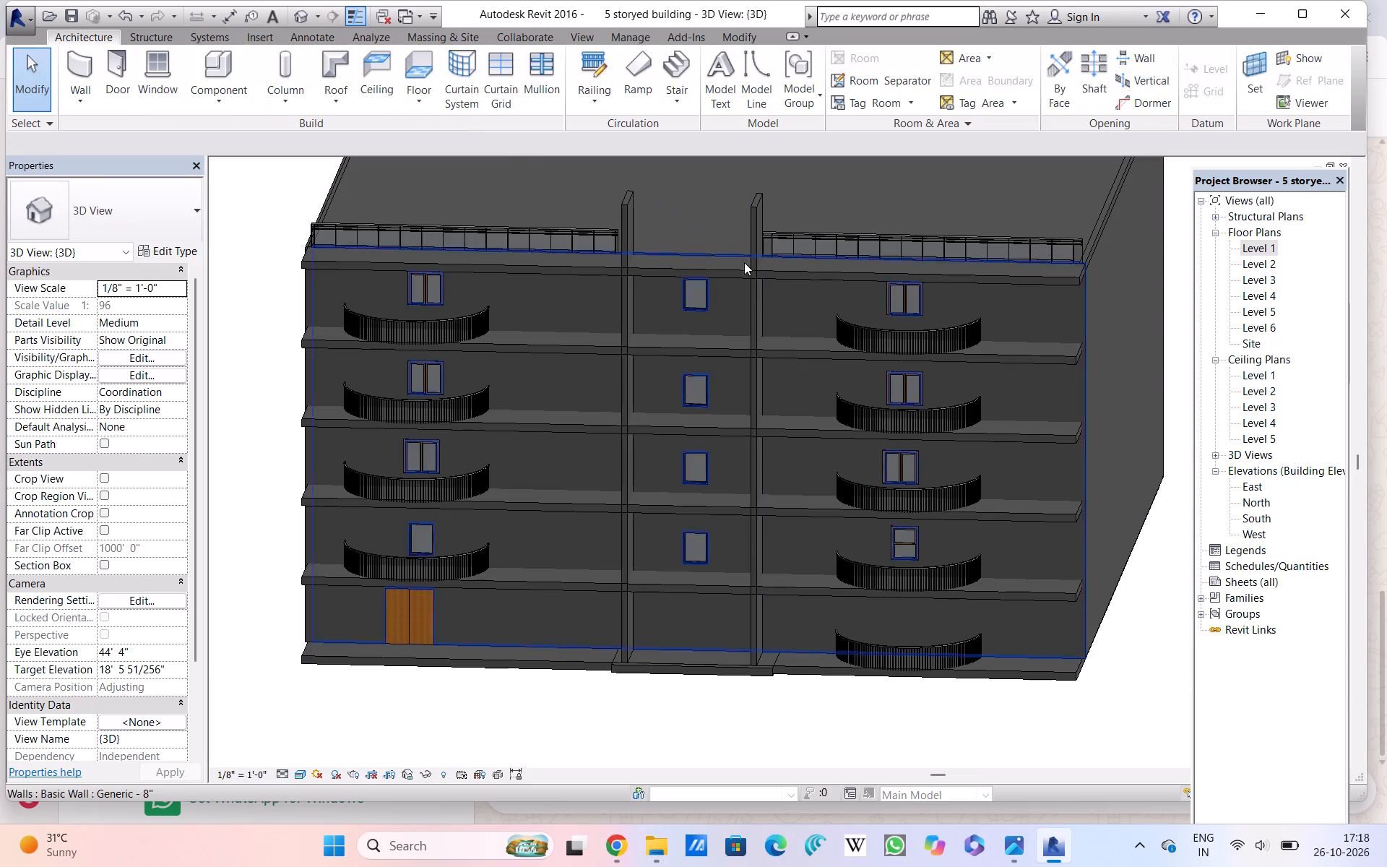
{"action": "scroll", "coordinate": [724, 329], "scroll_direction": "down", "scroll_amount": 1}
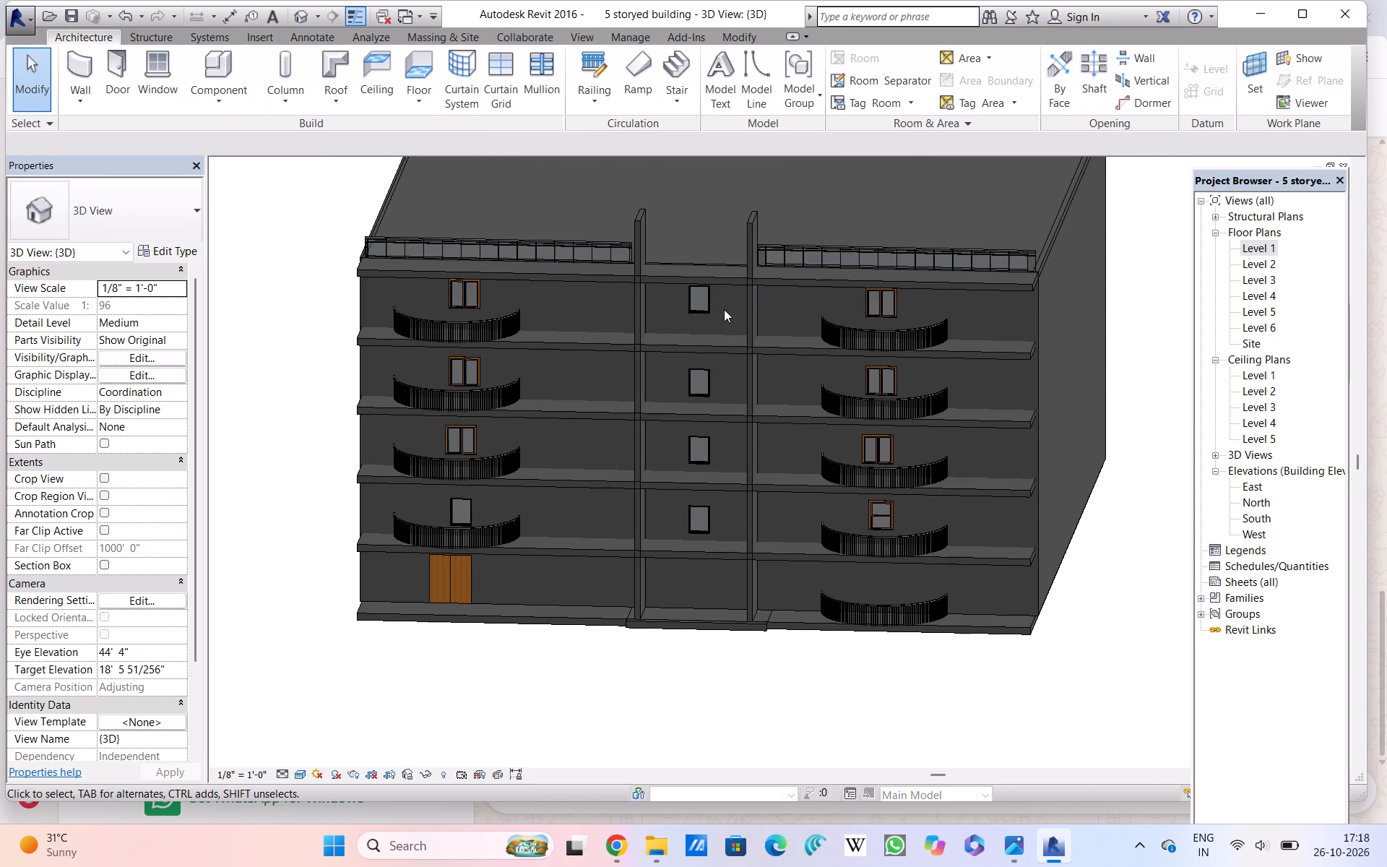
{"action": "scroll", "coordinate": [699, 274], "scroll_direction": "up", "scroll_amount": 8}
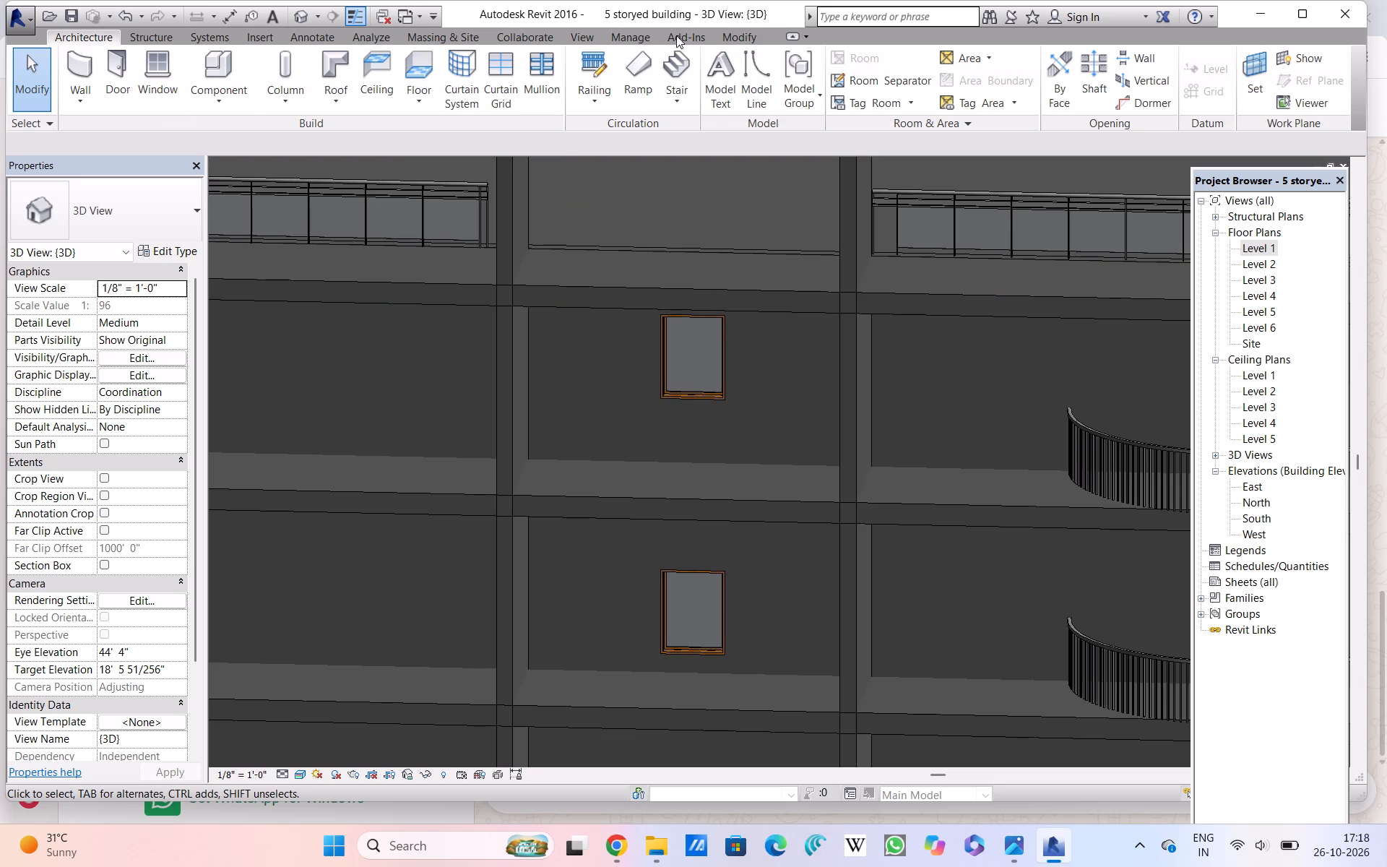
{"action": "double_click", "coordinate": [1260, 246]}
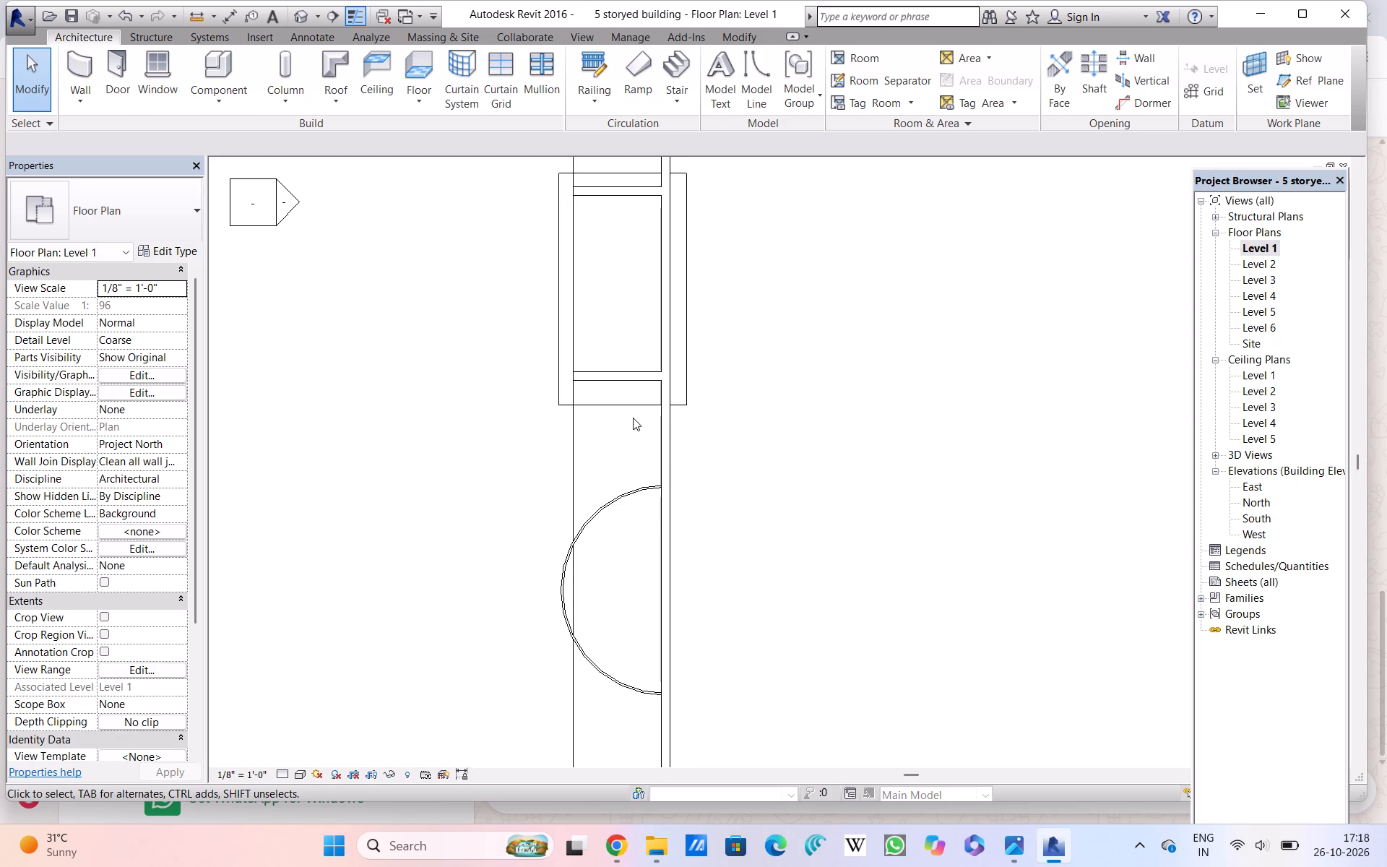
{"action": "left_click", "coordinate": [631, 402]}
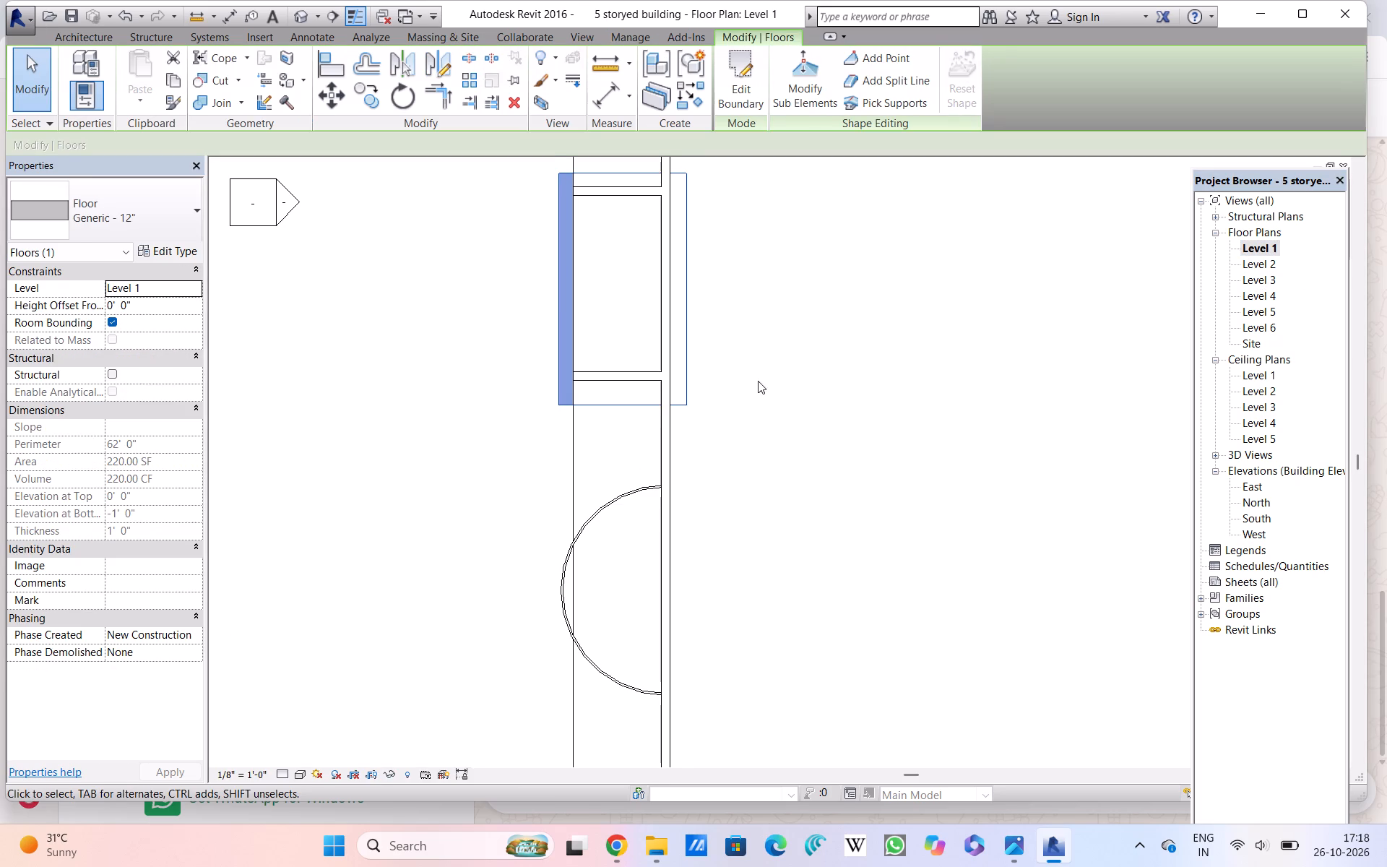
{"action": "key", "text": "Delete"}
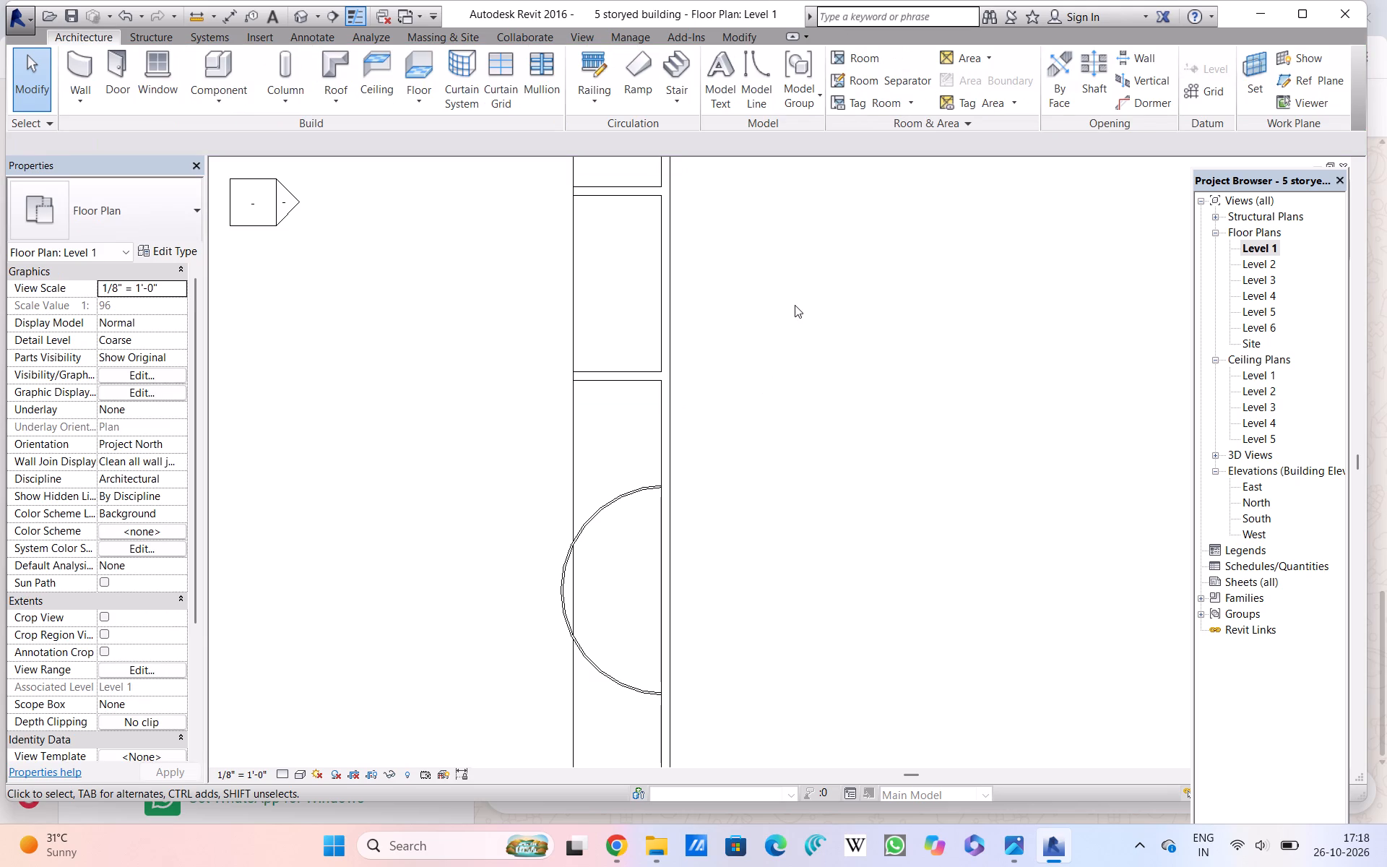
Open the Level 6 floor plan.
{"action": "double_click", "coordinate": [1250, 322]}
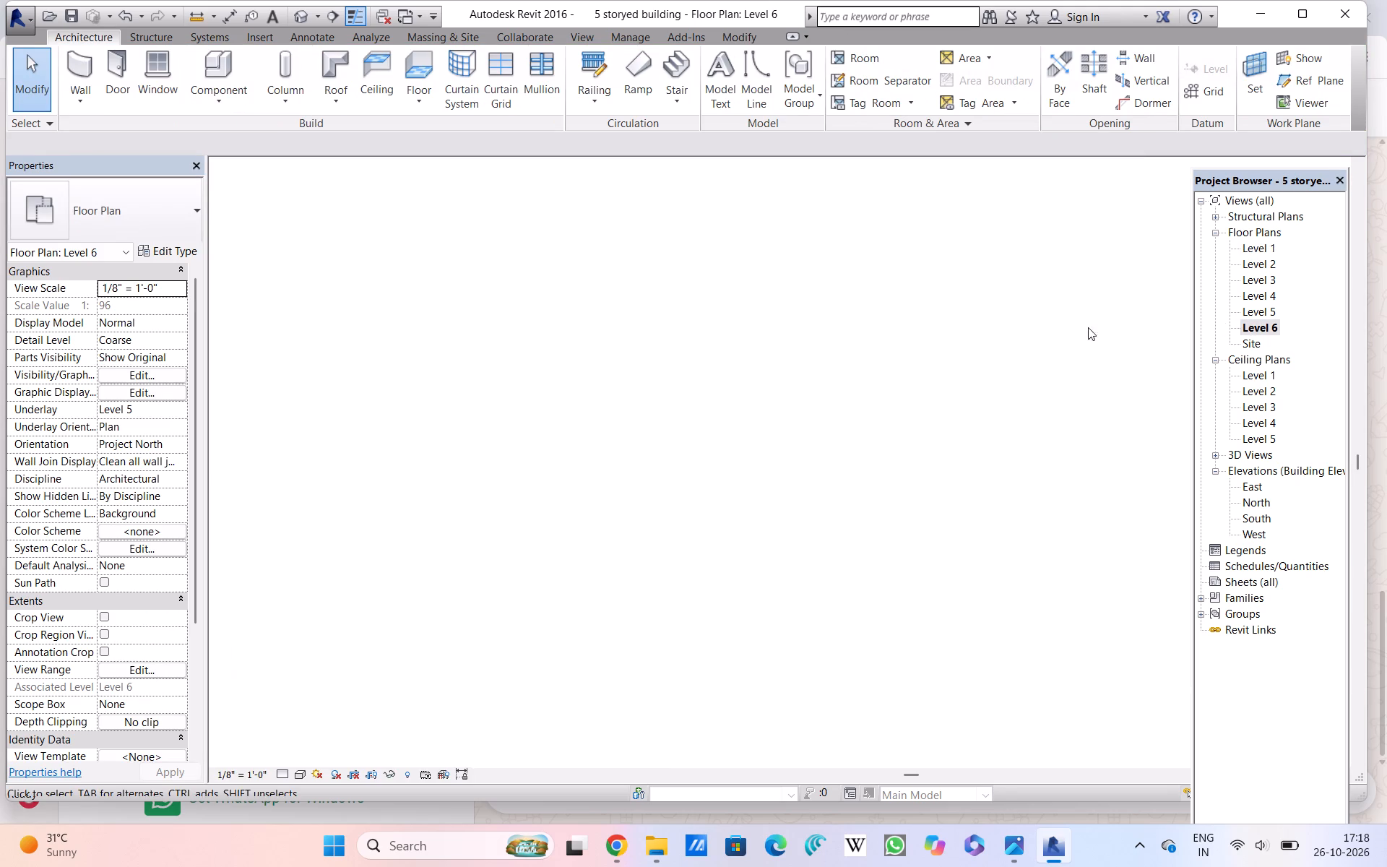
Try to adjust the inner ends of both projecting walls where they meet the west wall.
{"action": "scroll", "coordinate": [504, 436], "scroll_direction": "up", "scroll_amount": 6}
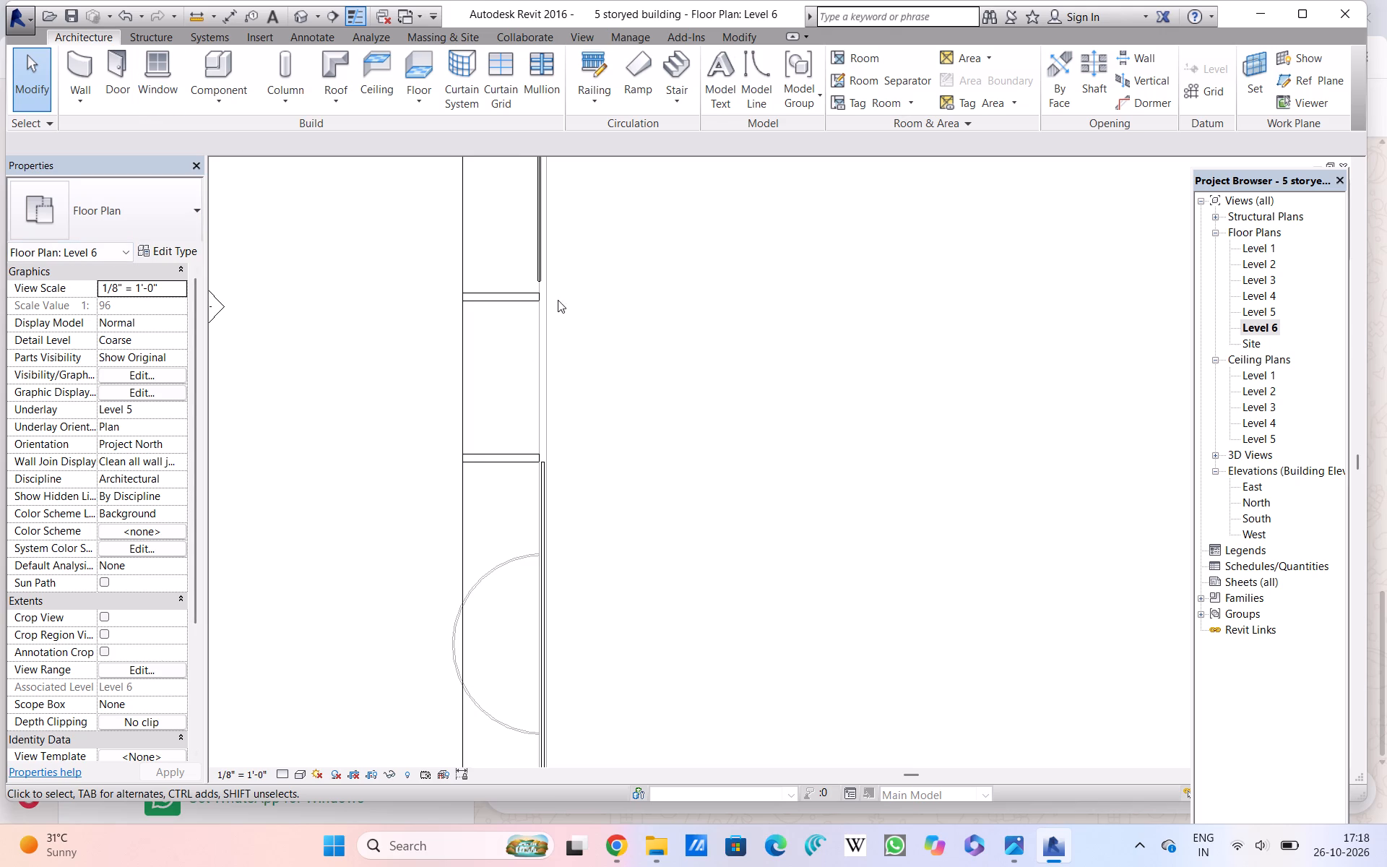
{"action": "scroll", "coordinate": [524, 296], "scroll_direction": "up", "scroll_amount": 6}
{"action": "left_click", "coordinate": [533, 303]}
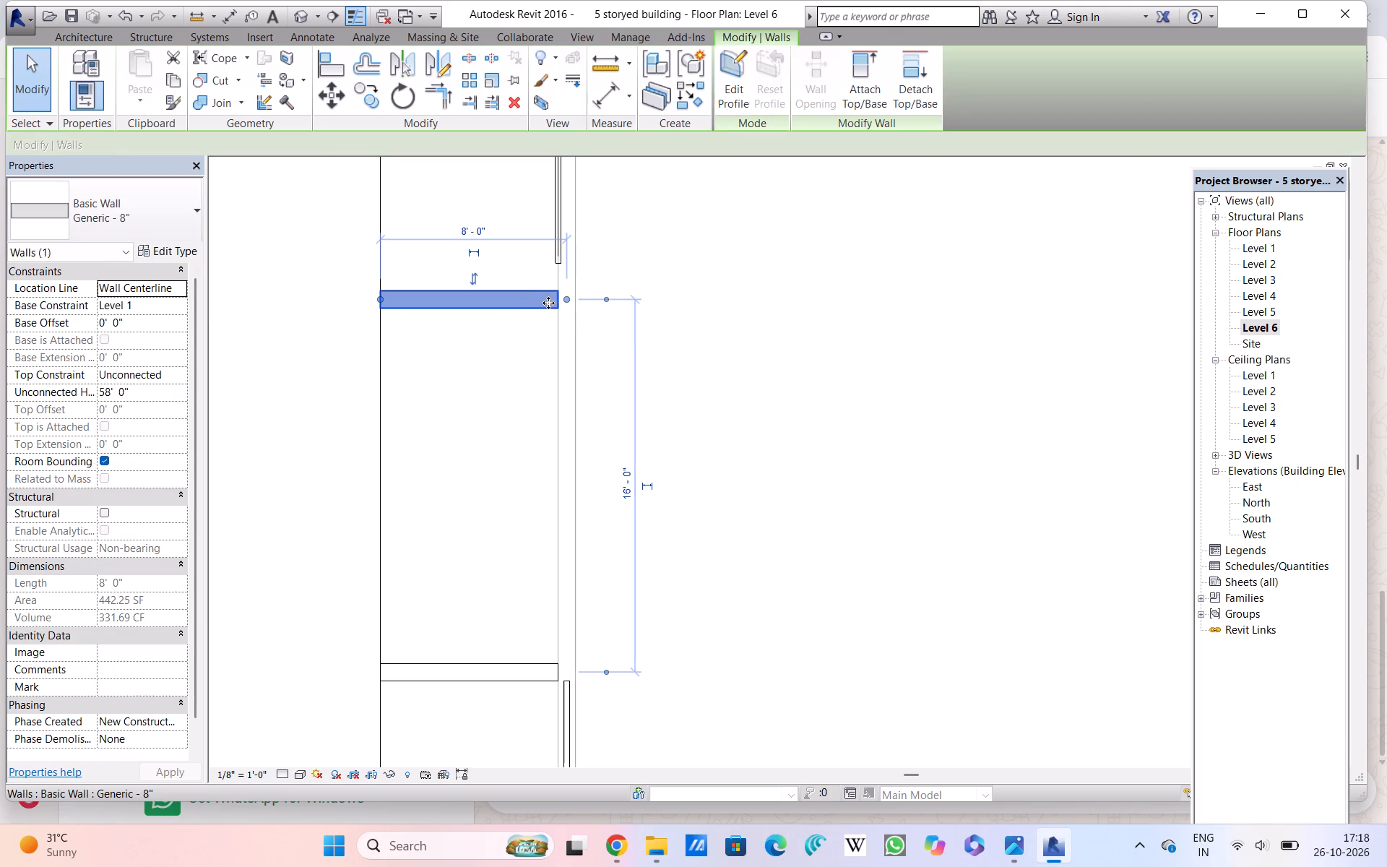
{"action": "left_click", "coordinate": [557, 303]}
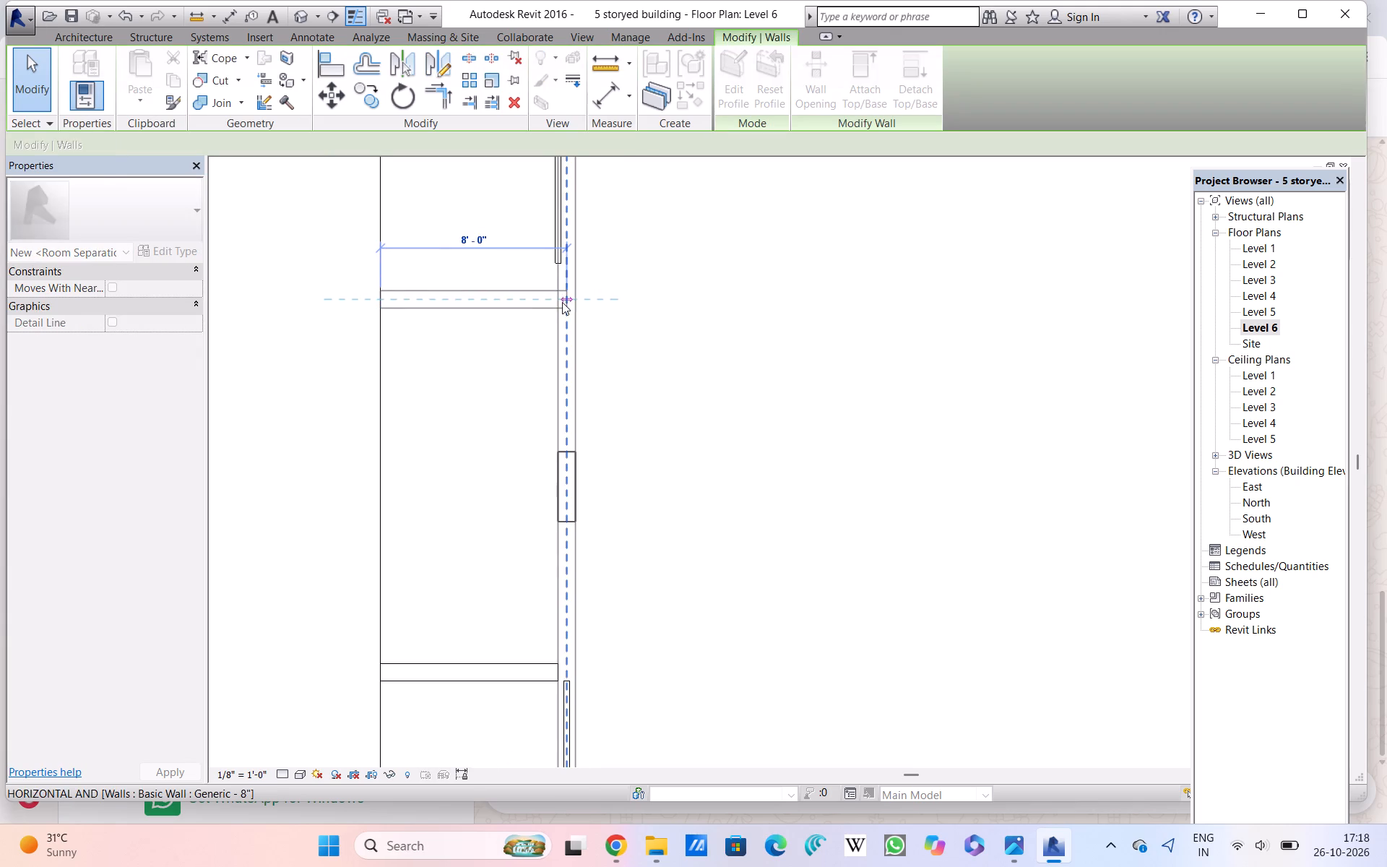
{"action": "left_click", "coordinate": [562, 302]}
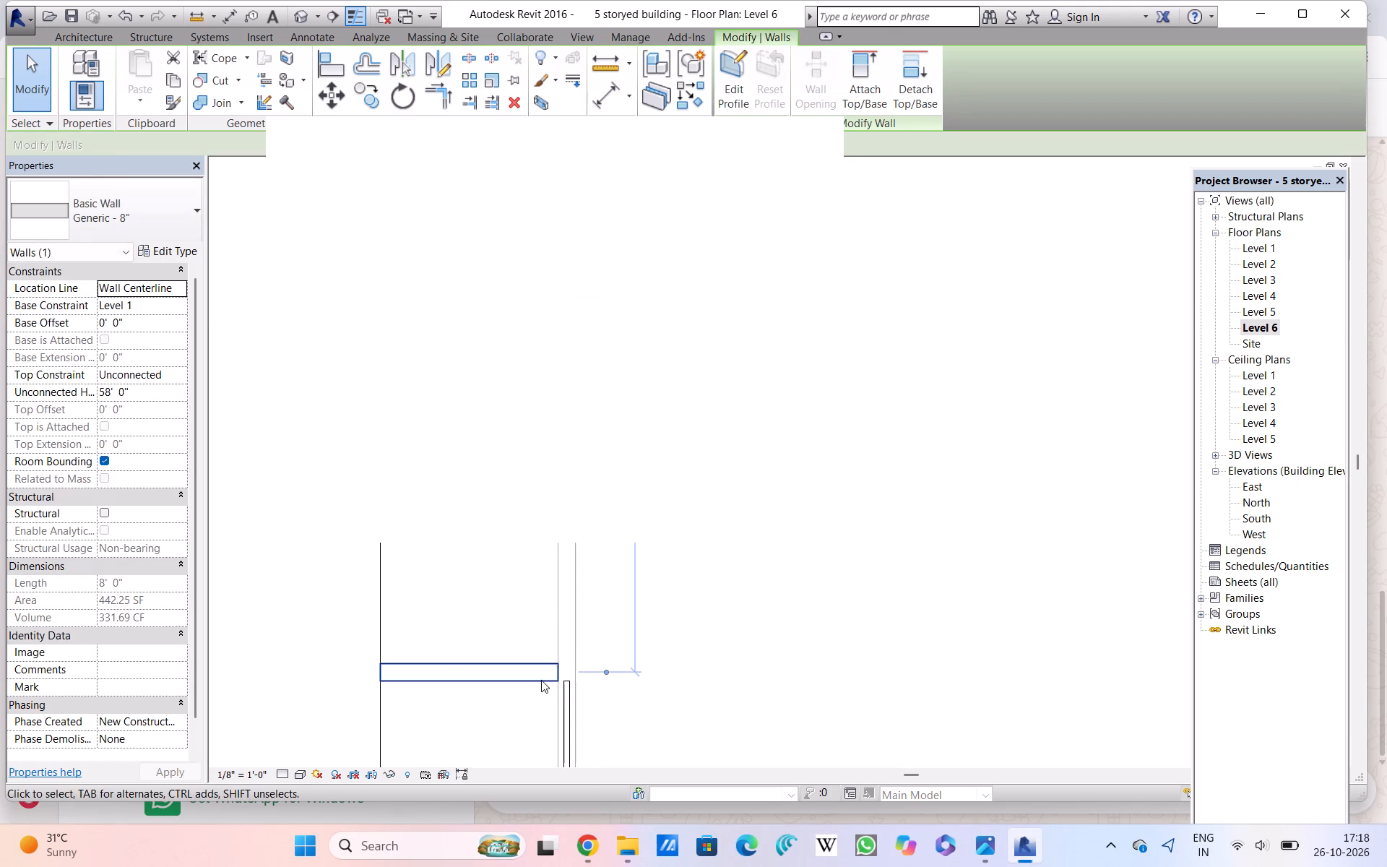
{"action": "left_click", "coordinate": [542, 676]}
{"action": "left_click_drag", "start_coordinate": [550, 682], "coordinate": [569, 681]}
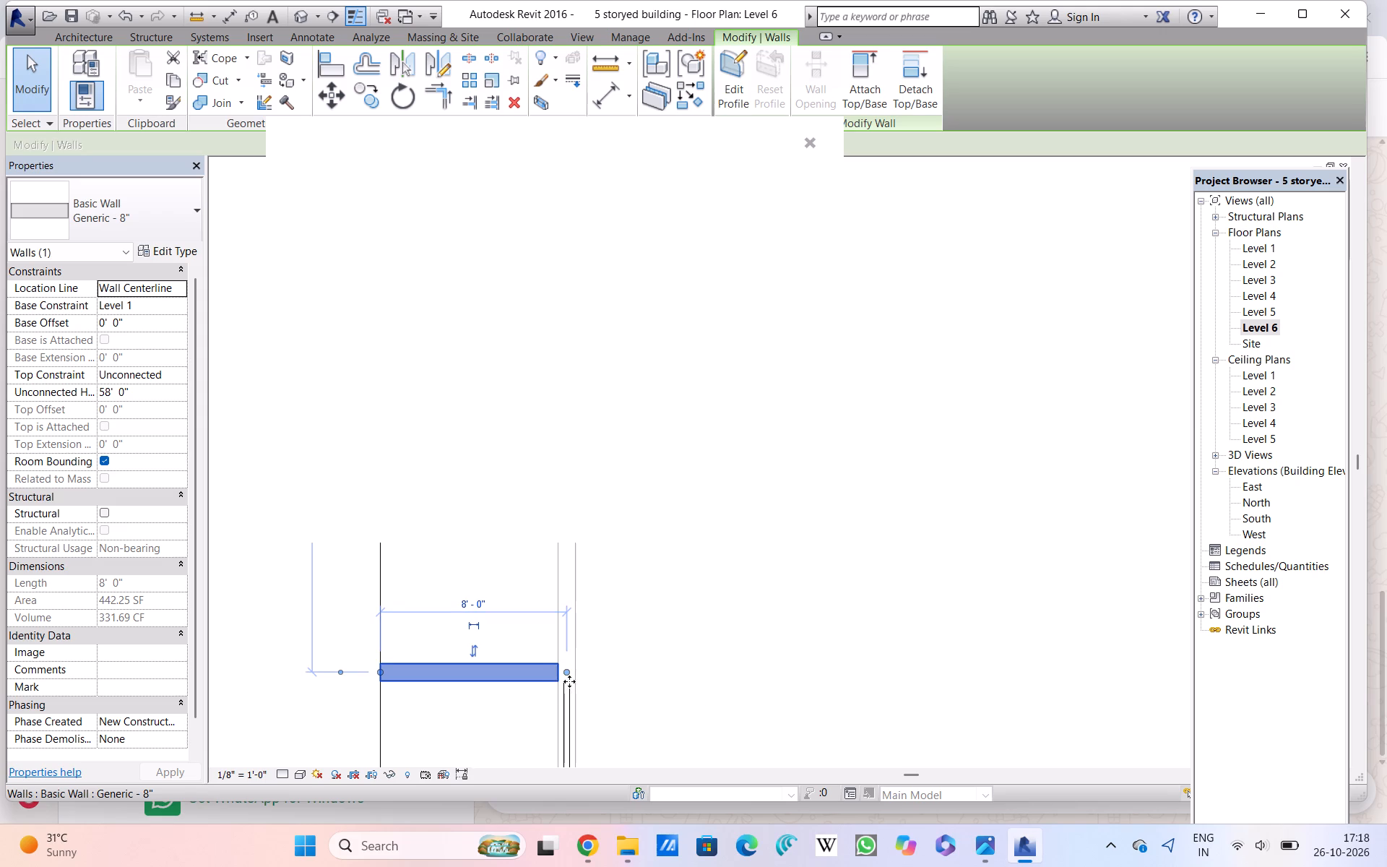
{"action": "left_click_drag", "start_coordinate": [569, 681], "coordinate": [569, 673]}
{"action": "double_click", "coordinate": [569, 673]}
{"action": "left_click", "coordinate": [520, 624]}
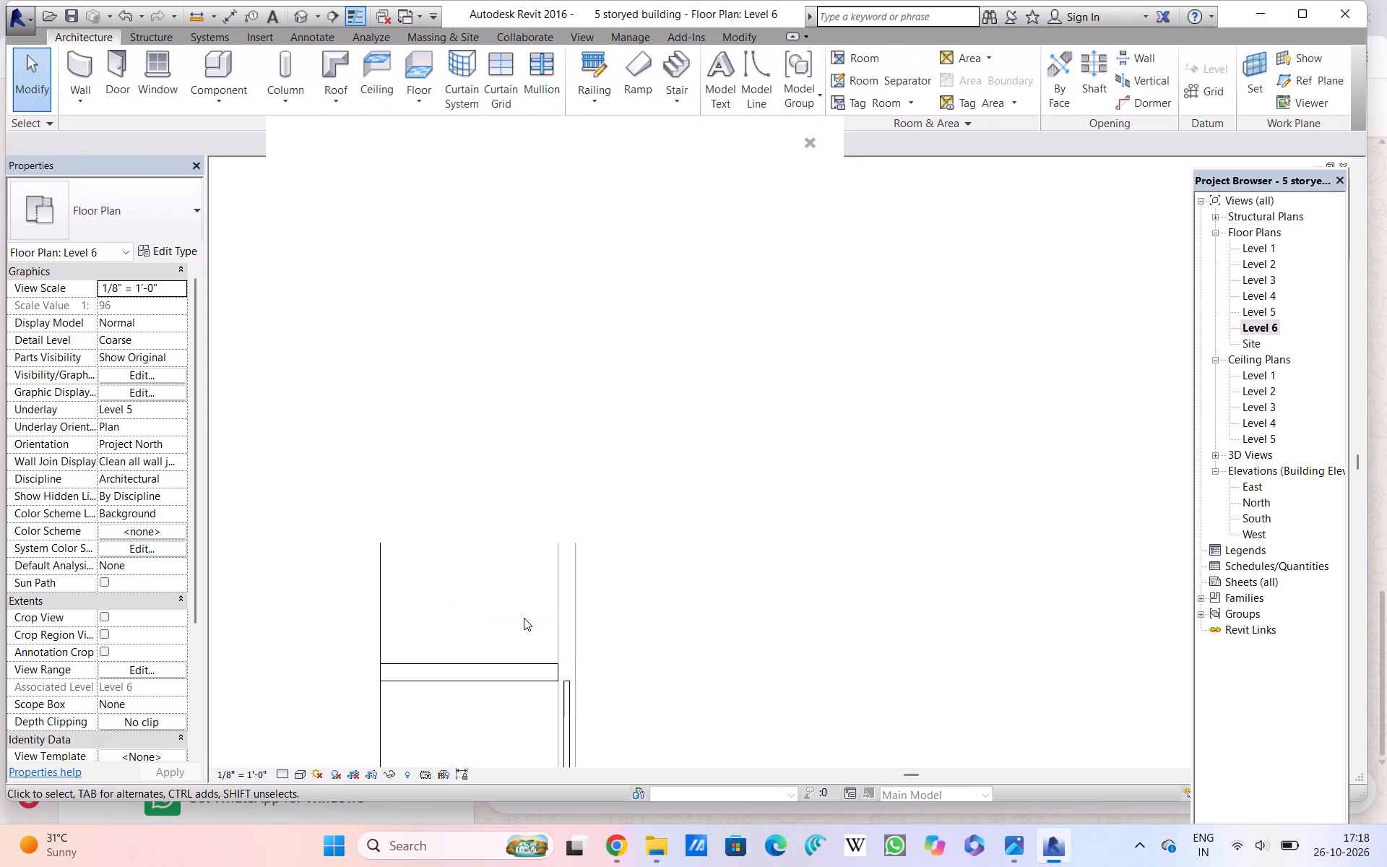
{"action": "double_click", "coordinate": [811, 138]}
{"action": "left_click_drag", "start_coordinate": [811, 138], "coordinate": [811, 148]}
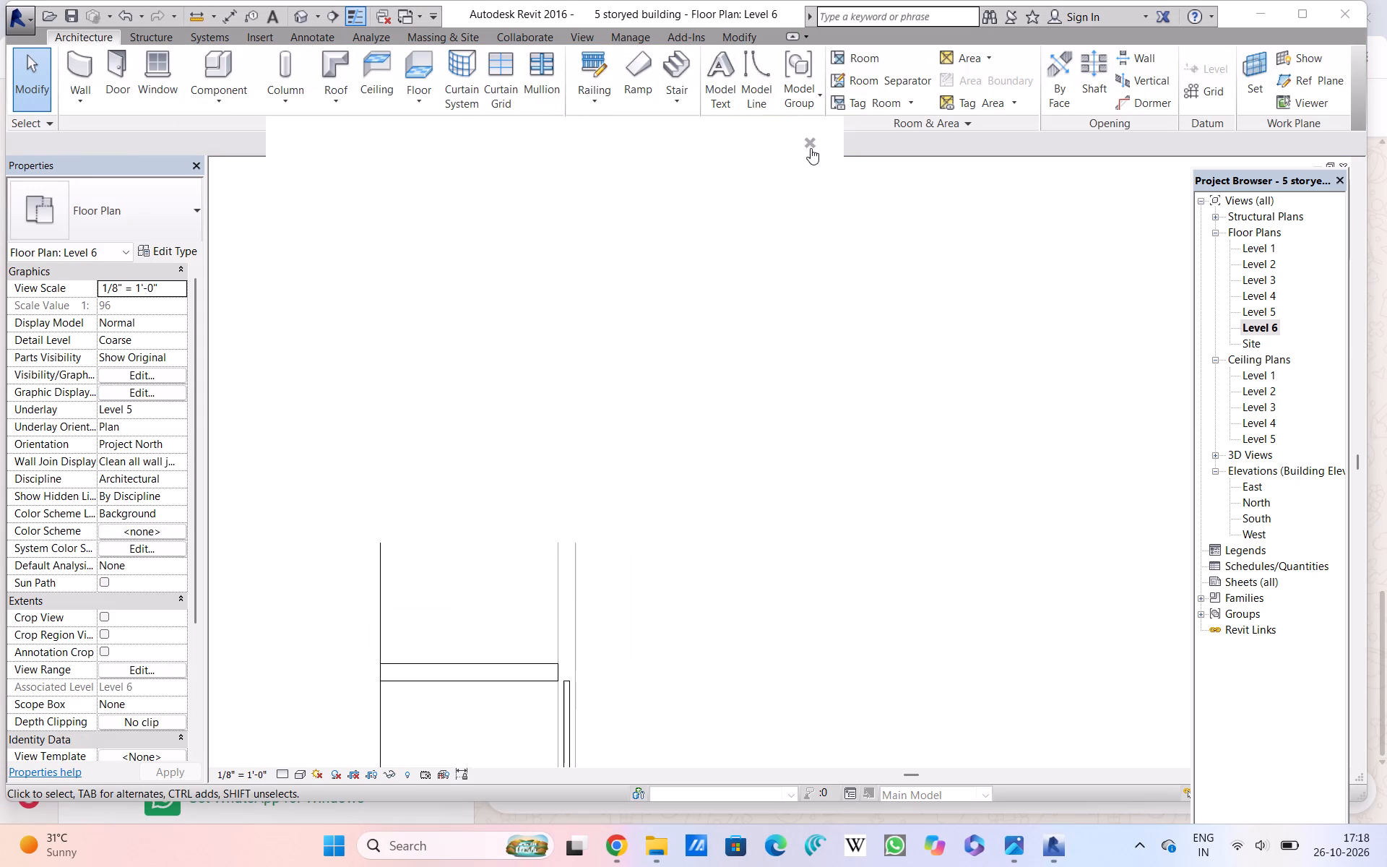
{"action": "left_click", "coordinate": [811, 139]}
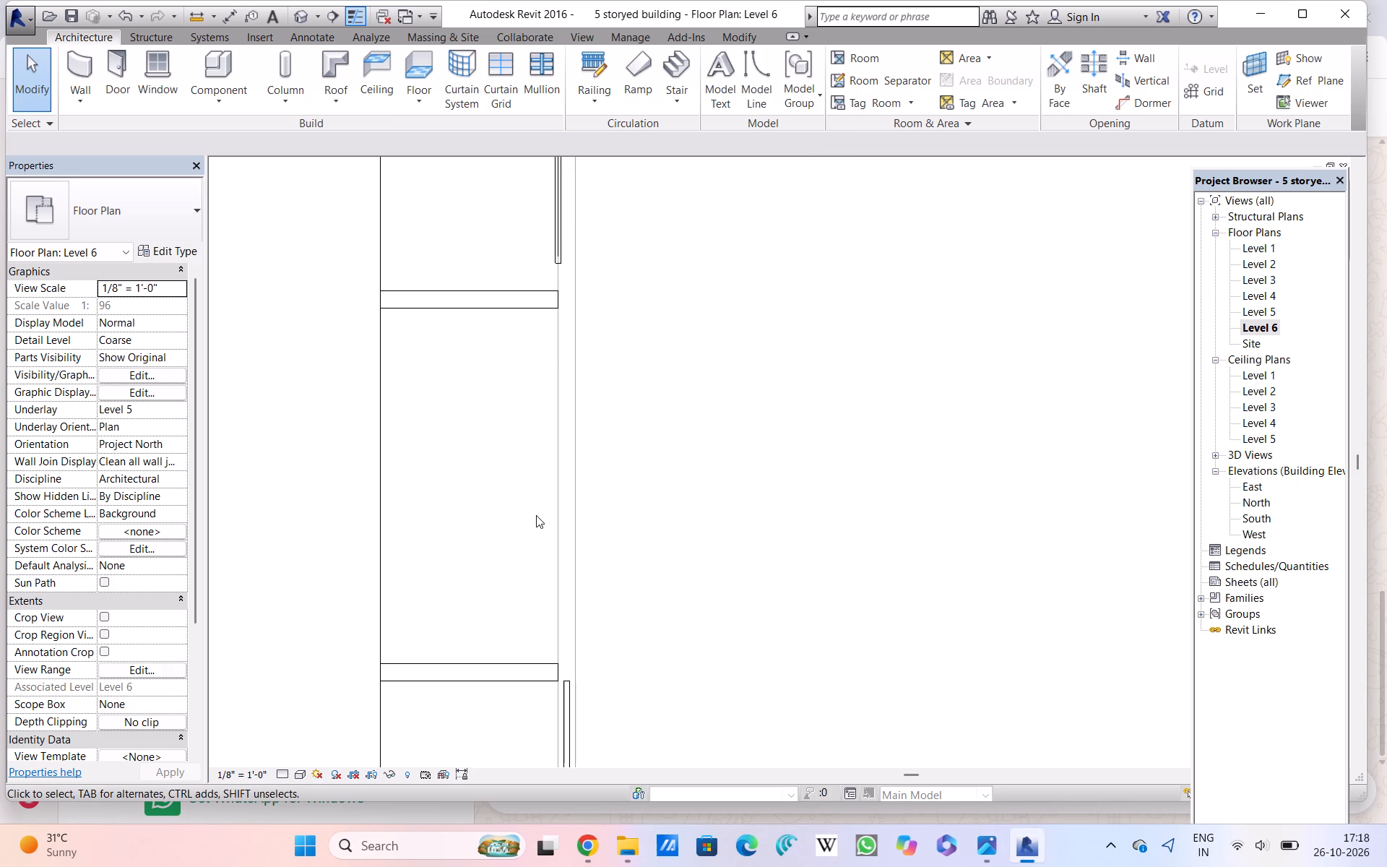
Move the southern Level 6 glass panel railing slightly west and south, onto the outer face of the west wall.
{"action": "scroll", "coordinate": [562, 499], "scroll_direction": "down", "scroll_amount": 6}
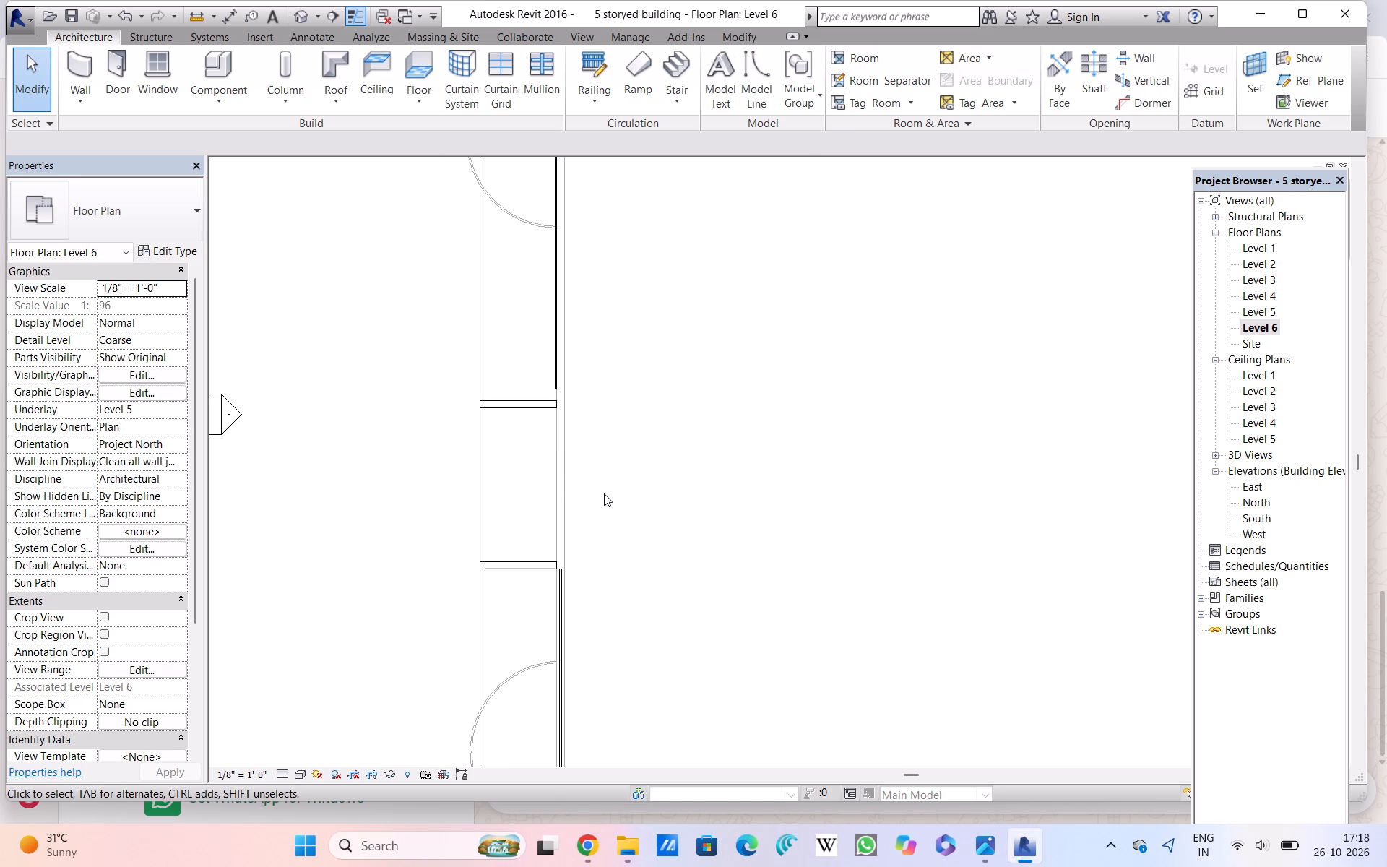
{"action": "middle_click_drag", "start_coordinate": [598, 511], "coordinate": [605, 360]}
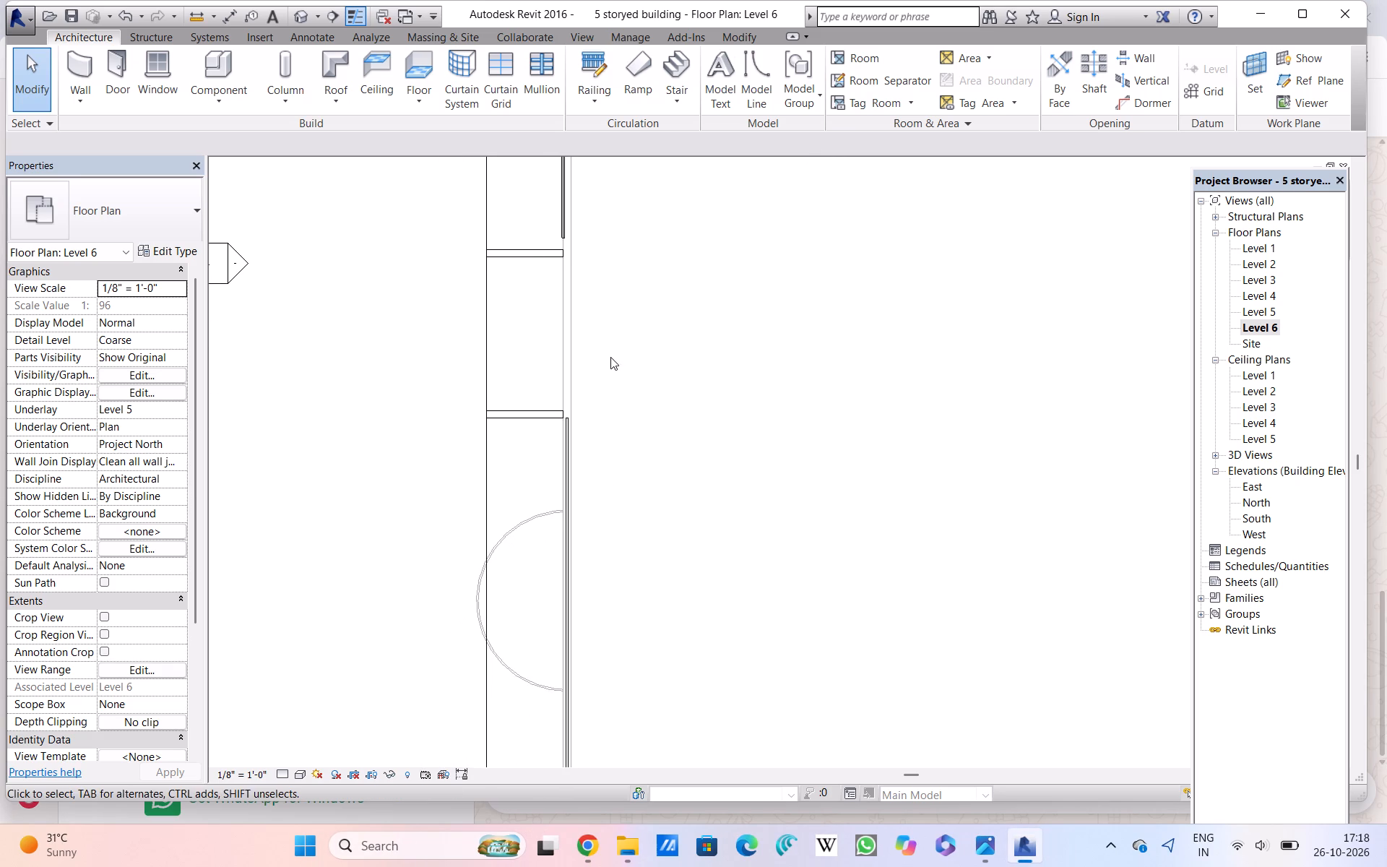
{"action": "scroll", "coordinate": [571, 538], "scroll_direction": "up", "scroll_amount": 8}
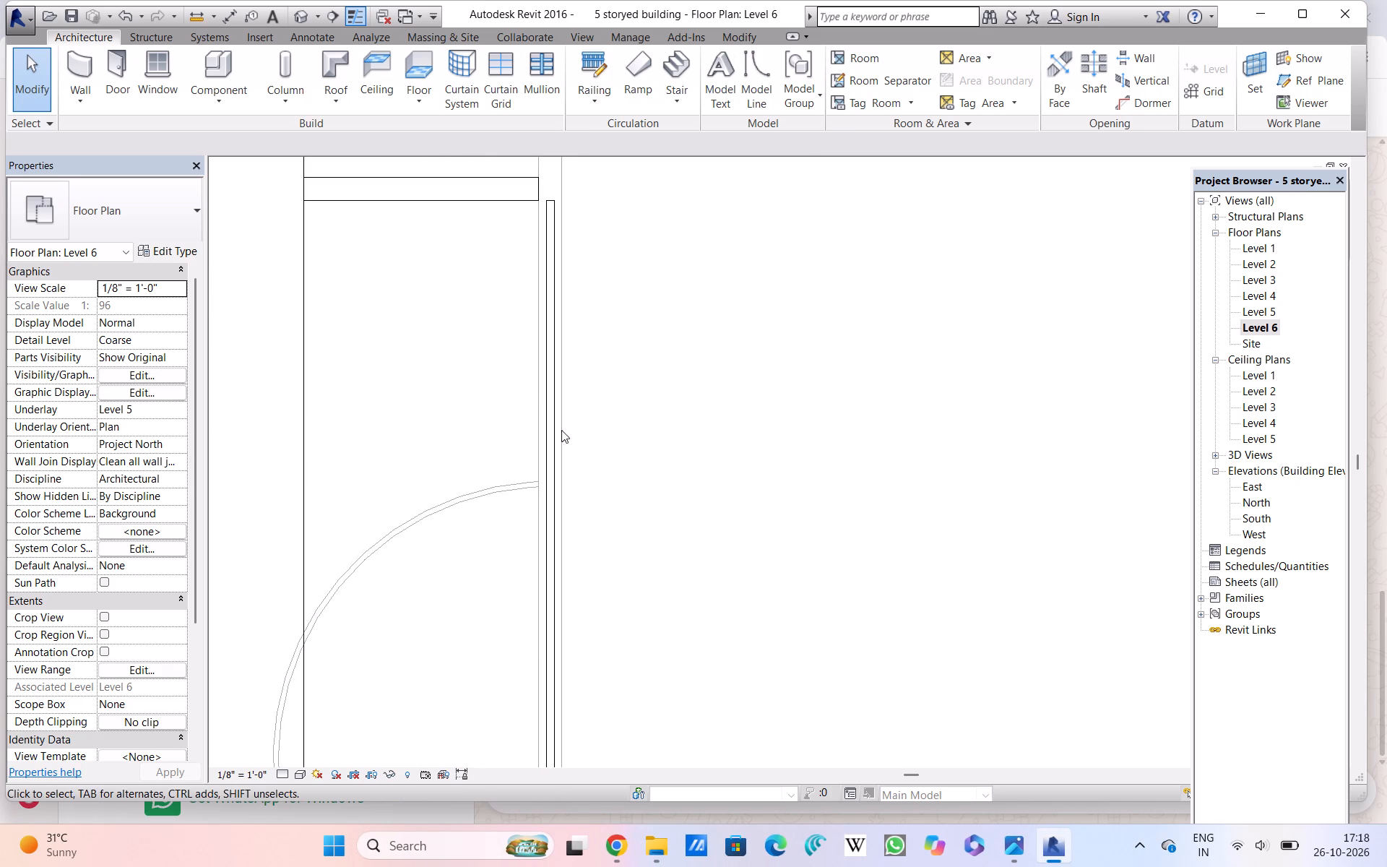
{"action": "left_click", "coordinate": [546, 275]}
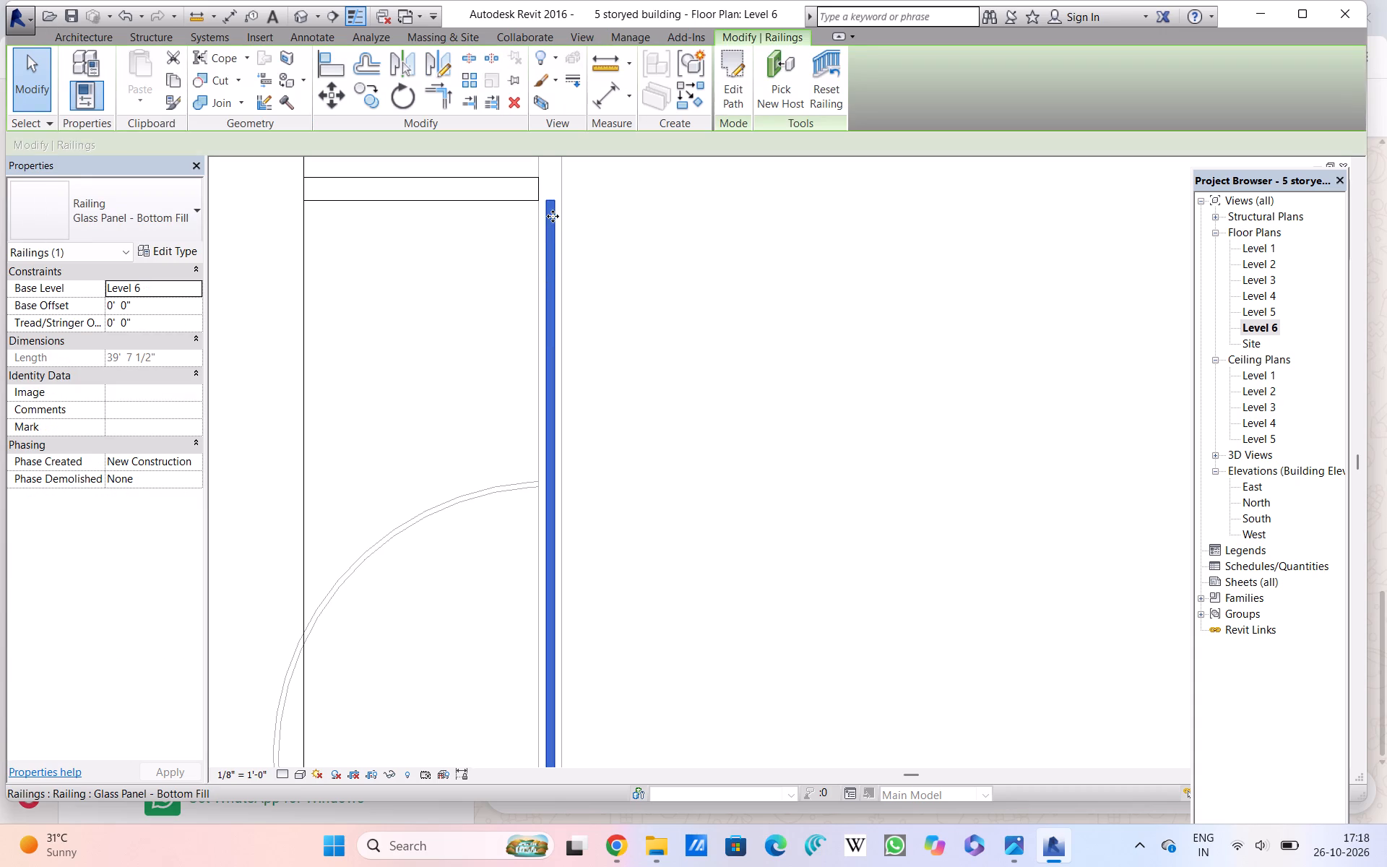
{"action": "left_click_drag", "start_coordinate": [552, 207], "coordinate": [541, 235]}
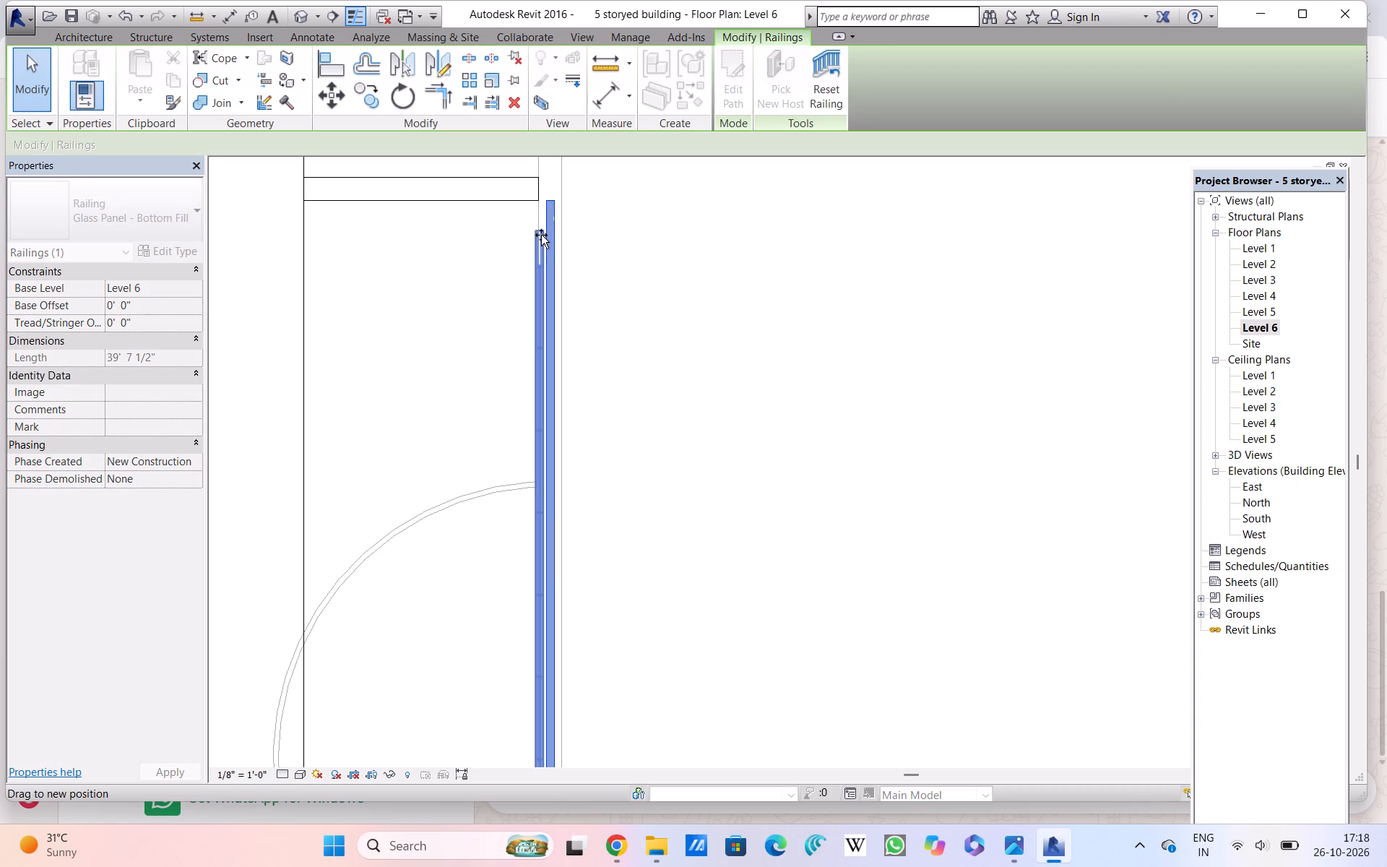
{"action": "left_click_drag", "start_coordinate": [541, 235], "coordinate": [541, 242]}
{"action": "left_click", "coordinate": [540, 242]}
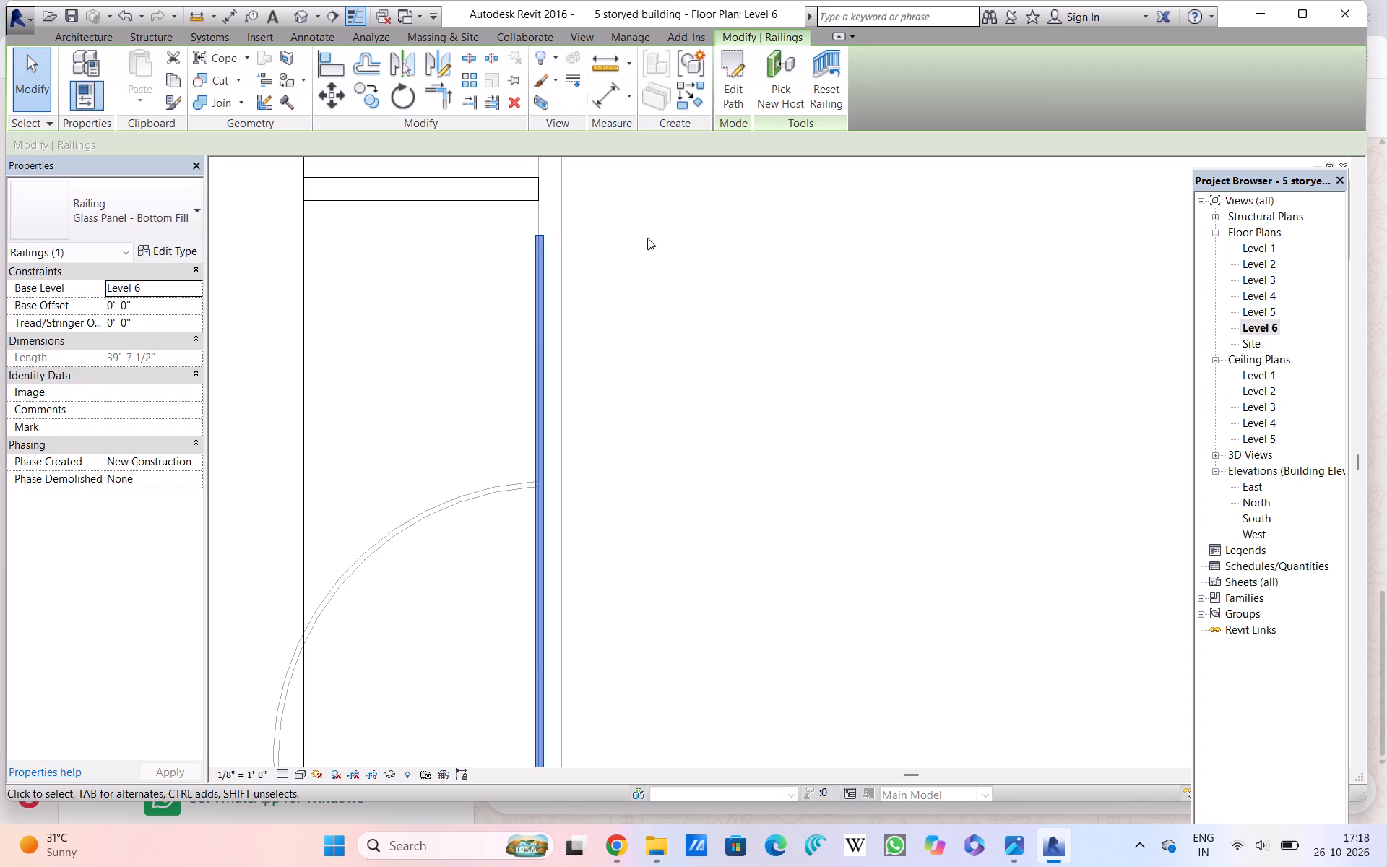
Edit the southern glass railing's path, pulling its south end back within the building edge for a length of 38'.
{"action": "scroll", "coordinate": [647, 243], "scroll_direction": "down", "scroll_amount": 10}
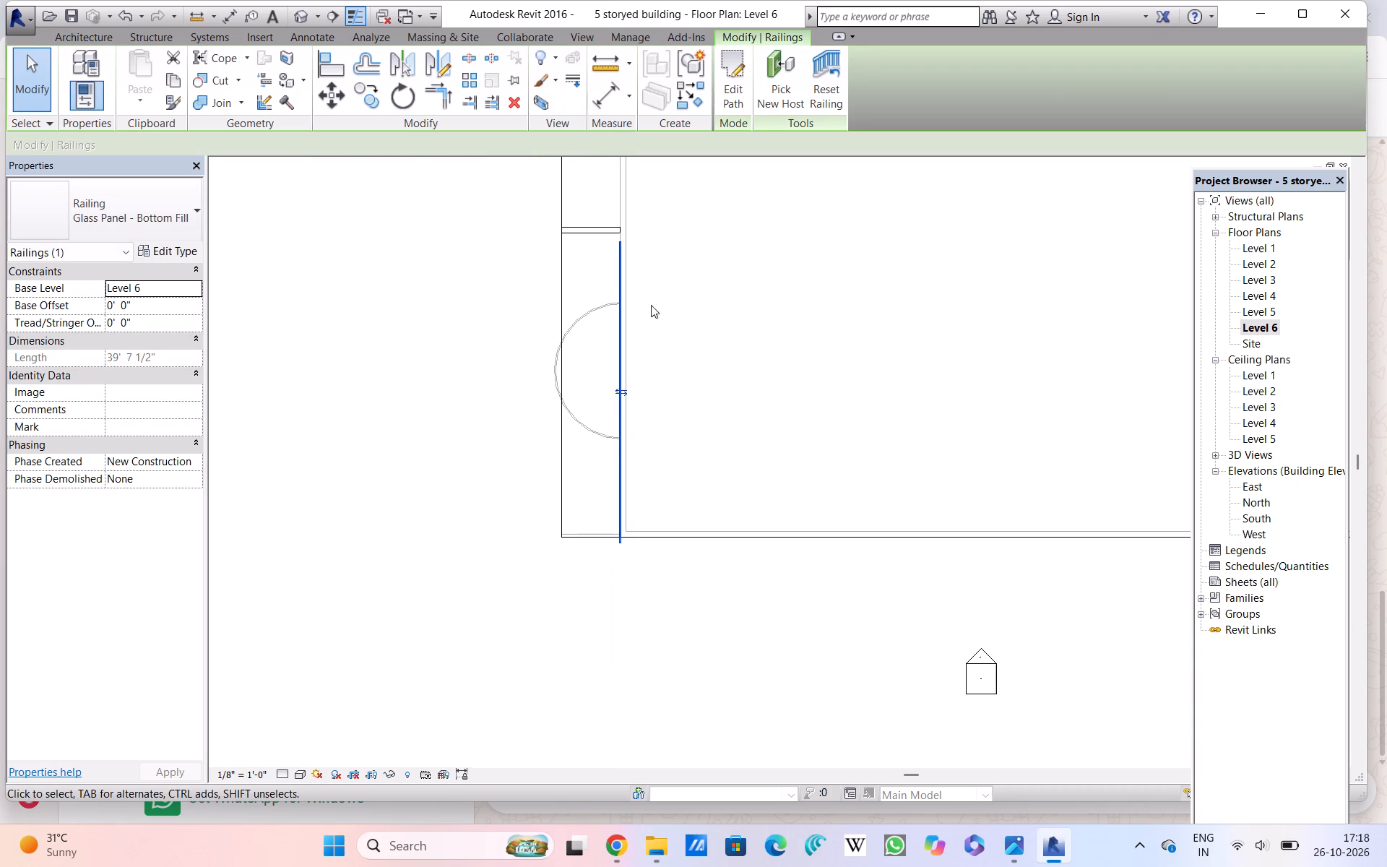
{"action": "scroll", "coordinate": [617, 528], "scroll_direction": "up", "scroll_amount": 3}
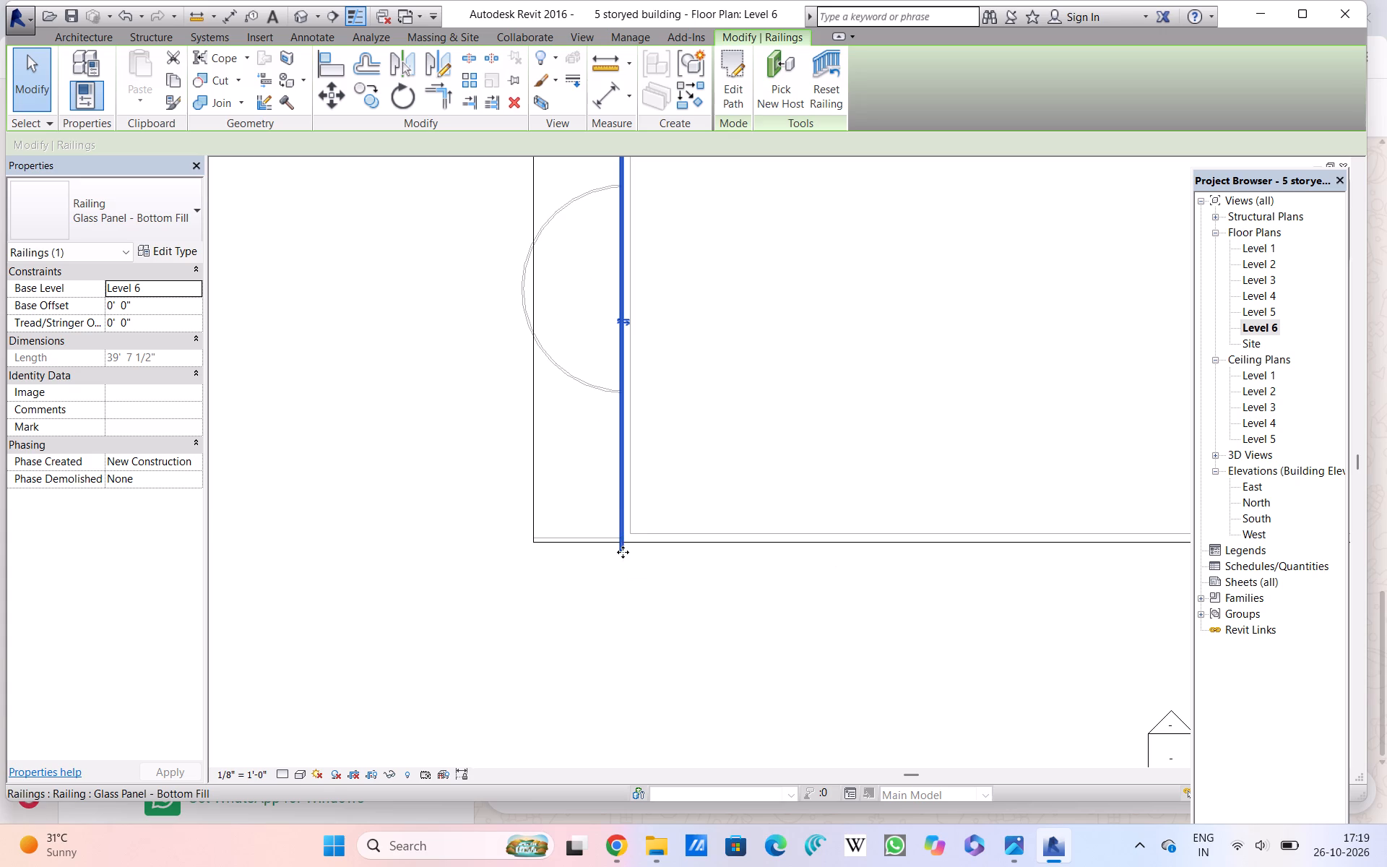
{"action": "left_click_drag", "start_coordinate": [623, 536], "coordinate": [623, 530]}
{"action": "left_click", "coordinate": [623, 530]}
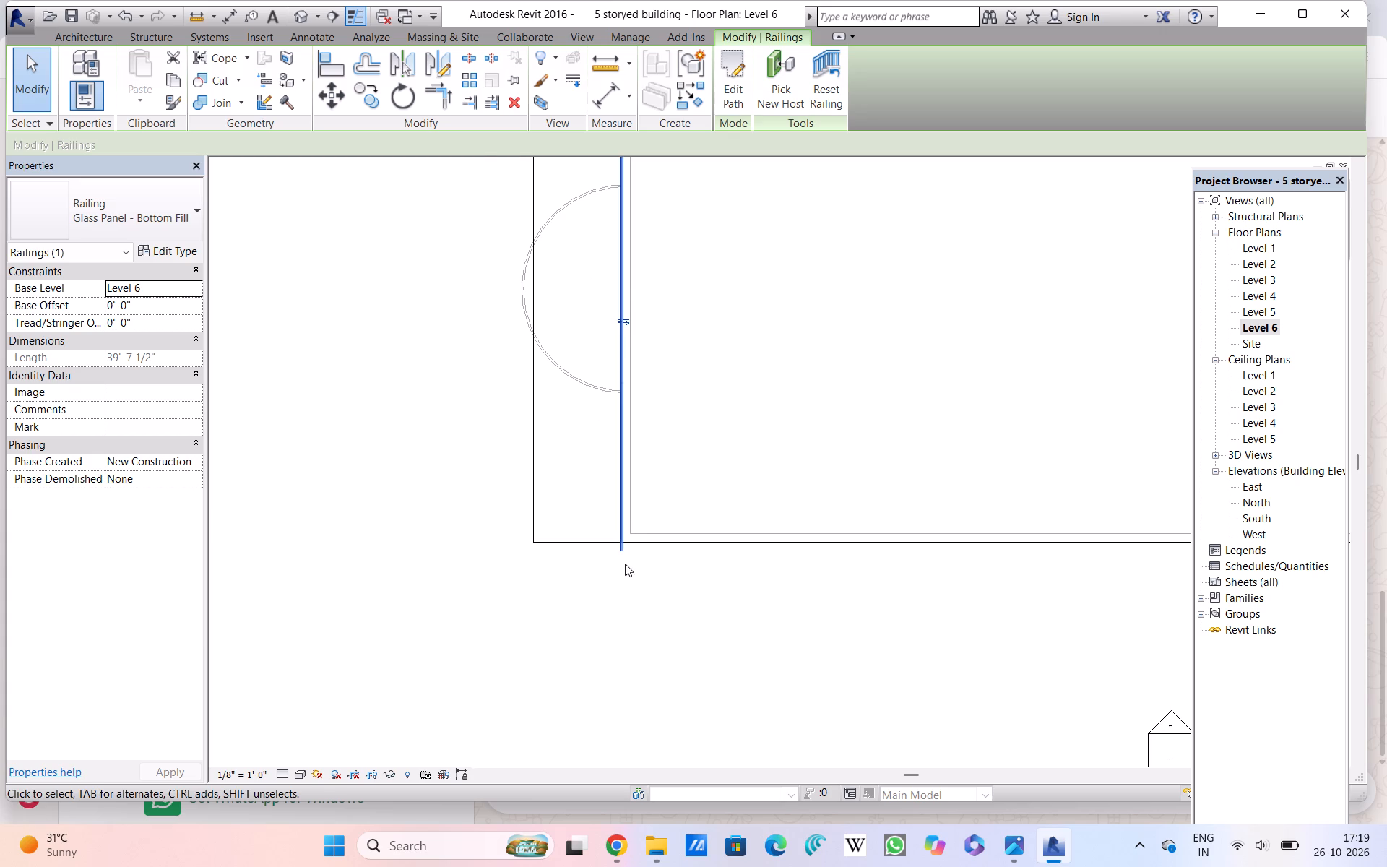
{"action": "scroll", "coordinate": [625, 564], "scroll_direction": "up", "scroll_amount": 8}
{"action": "double_click", "coordinate": [617, 530]}
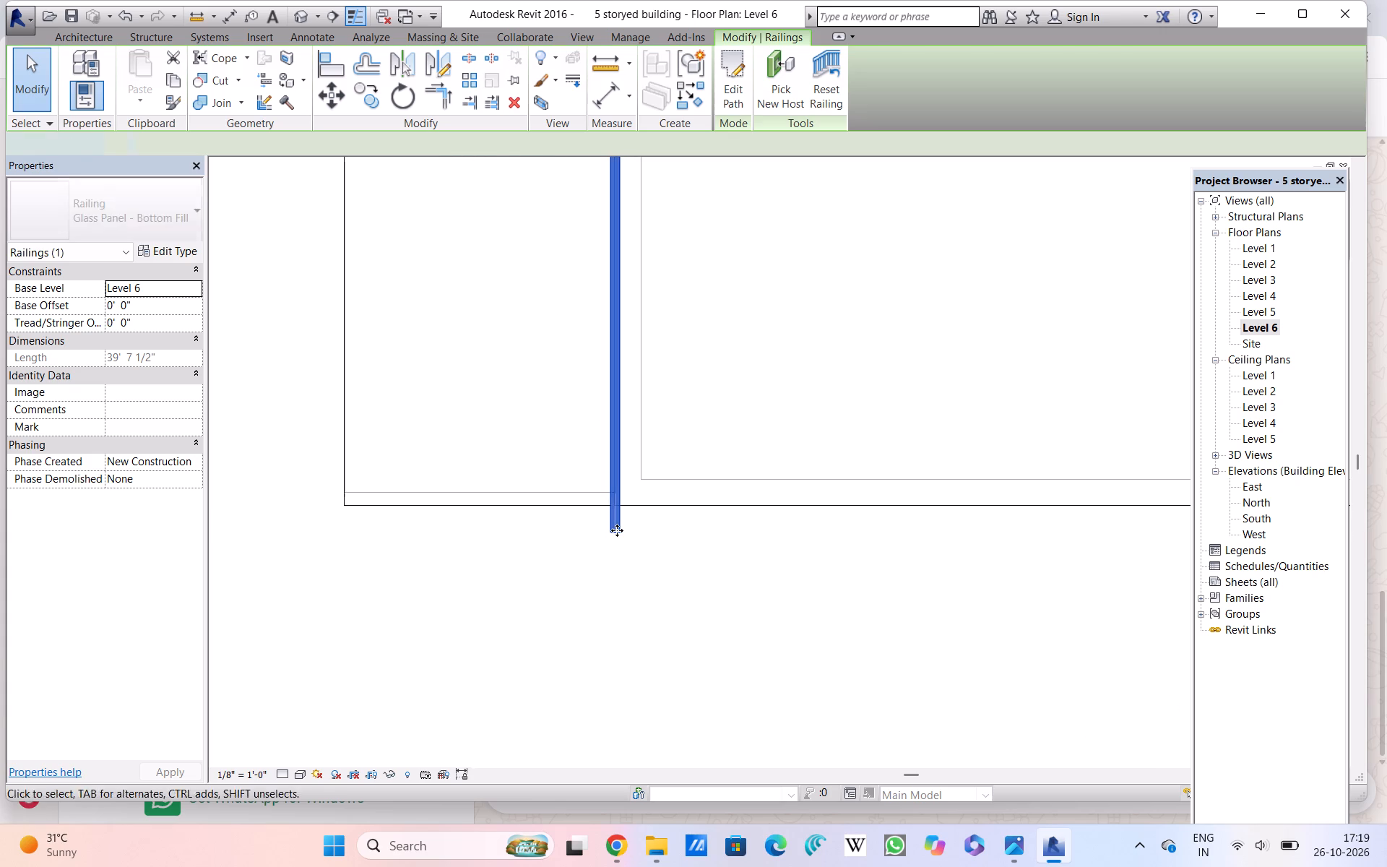
{"action": "left_click_drag", "start_coordinate": [617, 530], "coordinate": [614, 514]}
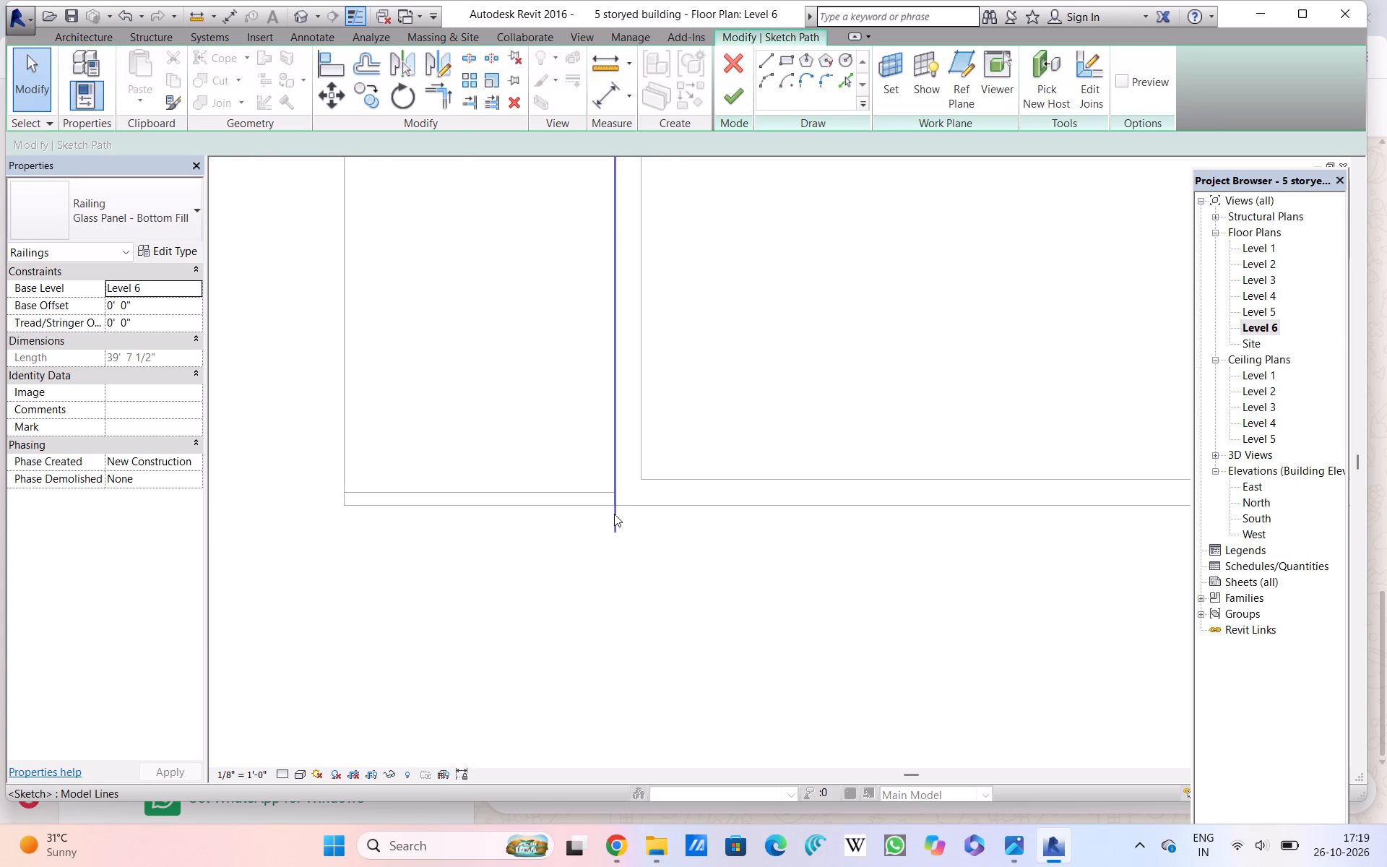
{"action": "left_click", "coordinate": [614, 514]}
{"action": "left_click_drag", "start_coordinate": [614, 530], "coordinate": [618, 525]}
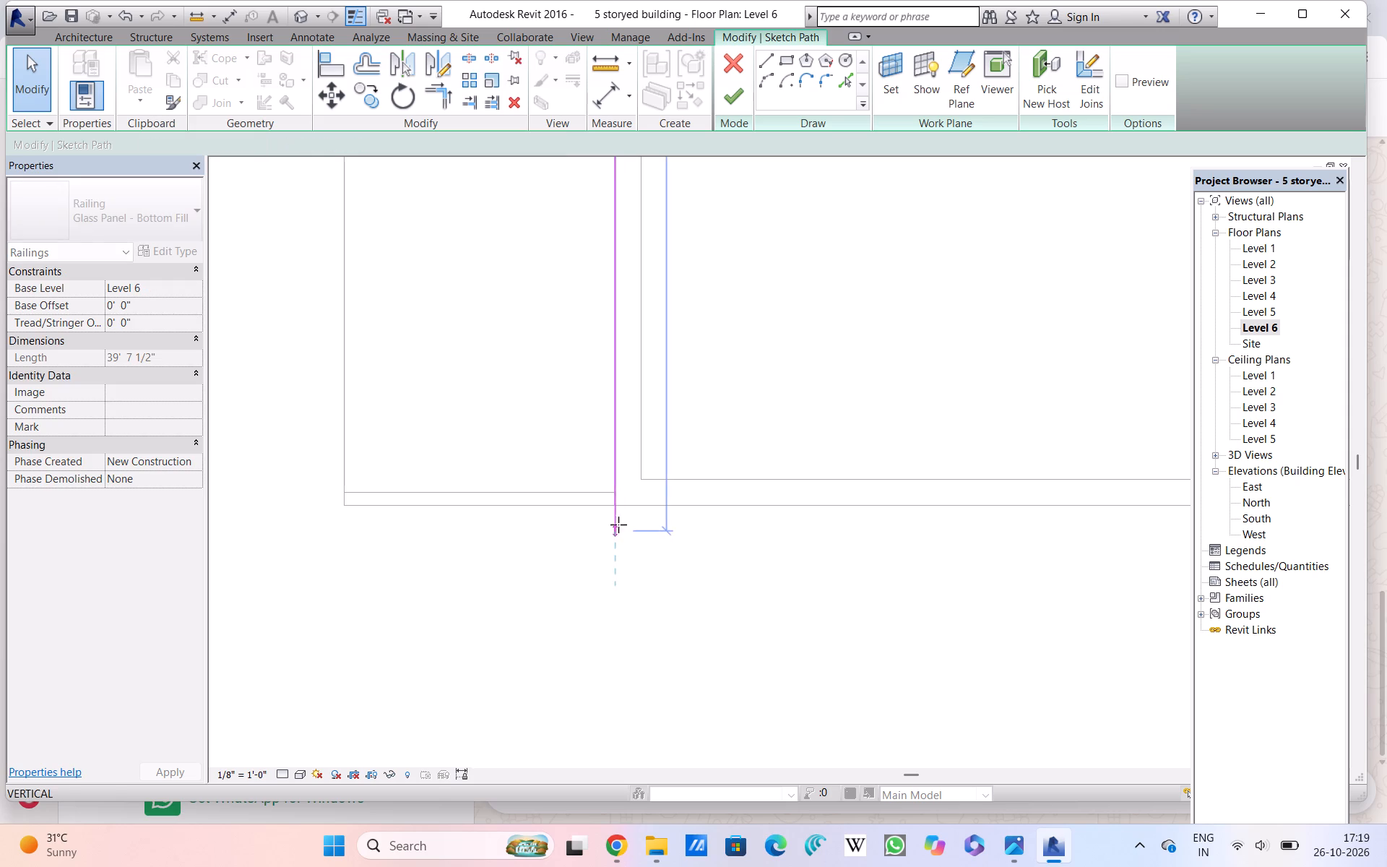
{"action": "left_click_drag", "start_coordinate": [618, 525], "coordinate": [623, 500]}
{"action": "left_click_drag", "start_coordinate": [623, 500], "coordinate": [623, 484]}
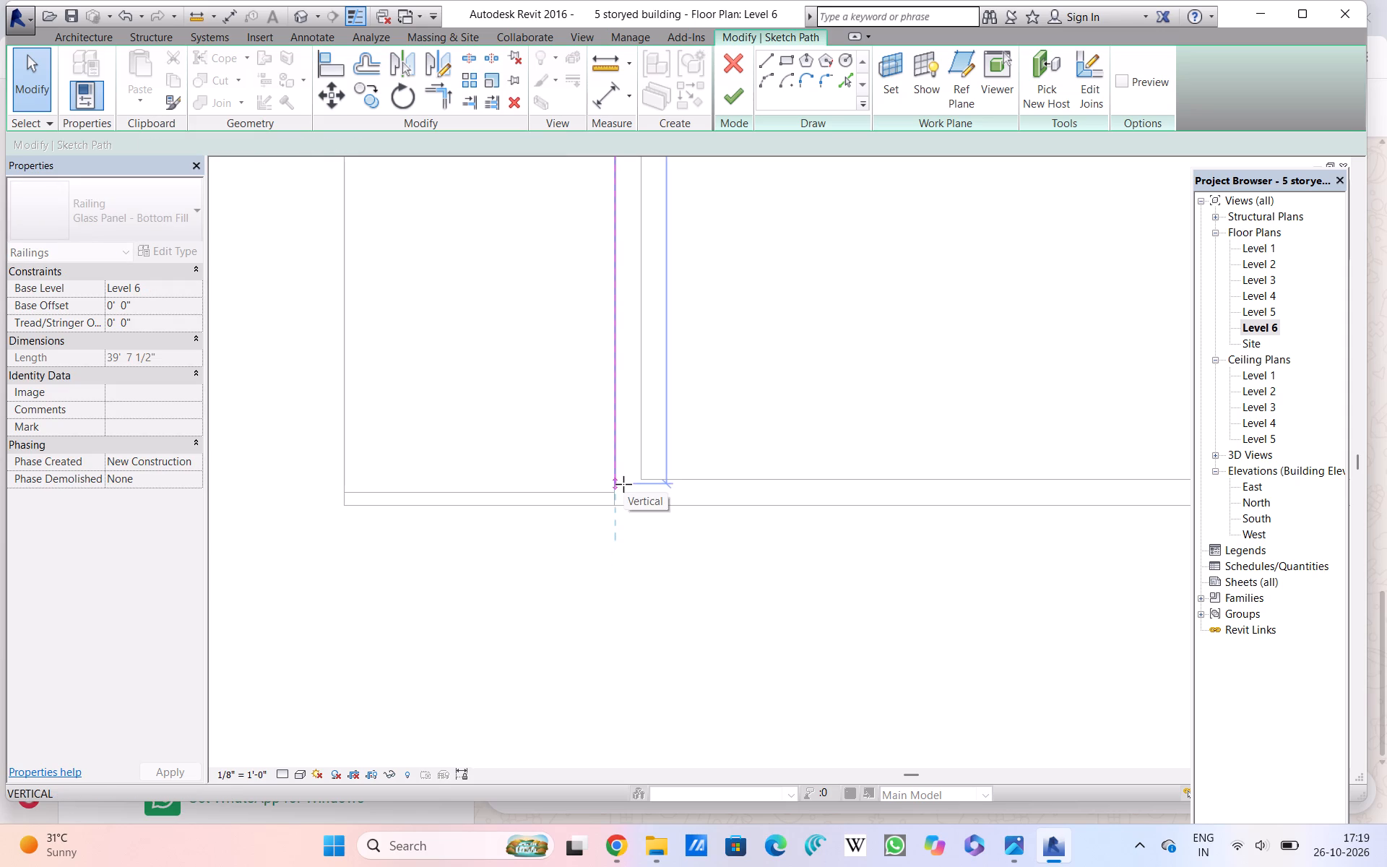
{"action": "left_click_drag", "start_coordinate": [623, 484], "coordinate": [623, 475]}
{"action": "scroll", "coordinate": [674, 422], "scroll_direction": "down", "scroll_amount": 4}
{"action": "scroll", "coordinate": [686, 302], "scroll_direction": "down", "scroll_amount": 2}
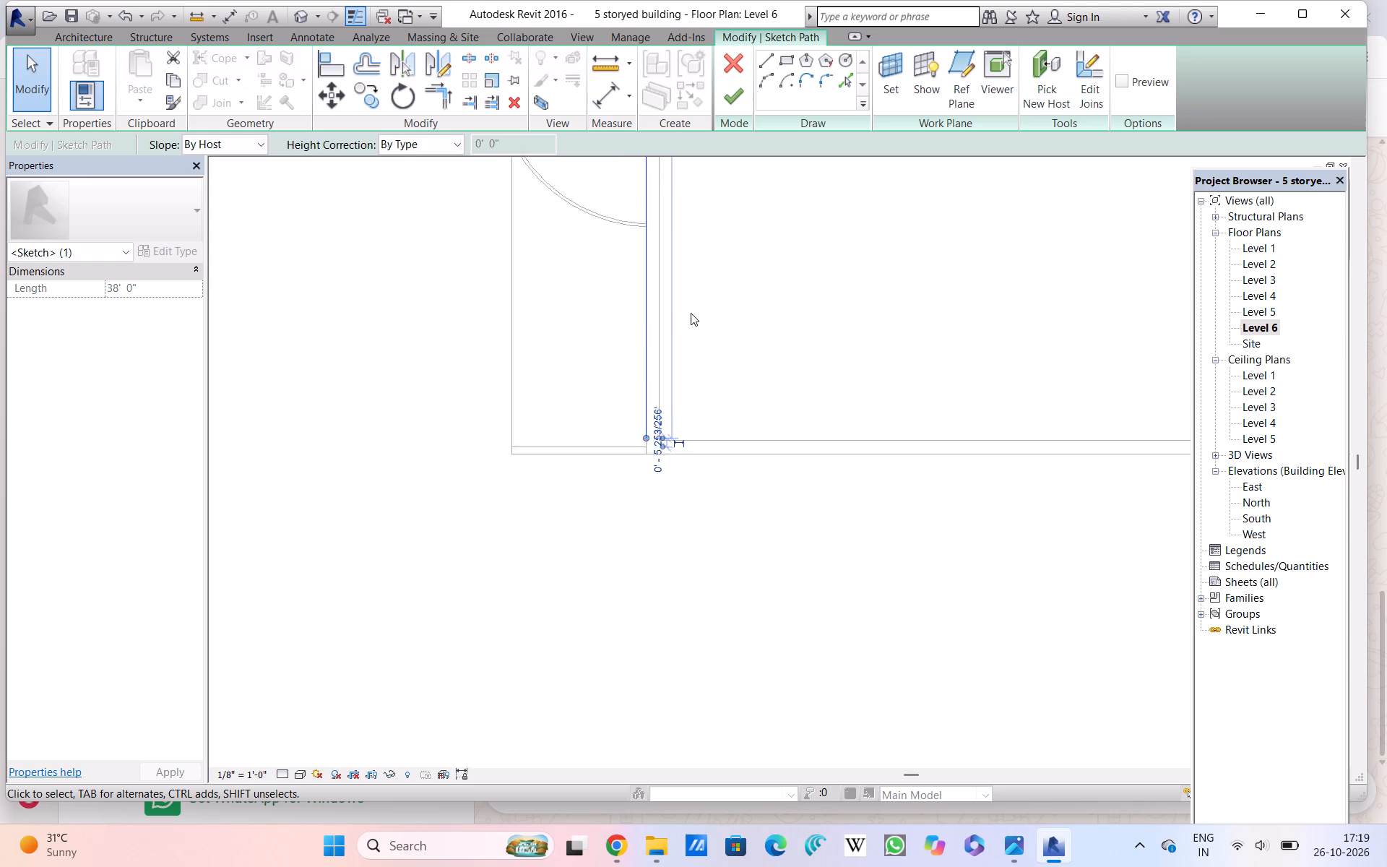
{"action": "scroll", "coordinate": [691, 313], "scroll_direction": "down", "scroll_amount": 6}
{"action": "middle_click_drag", "start_coordinate": [733, 207], "coordinate": [695, 335]}
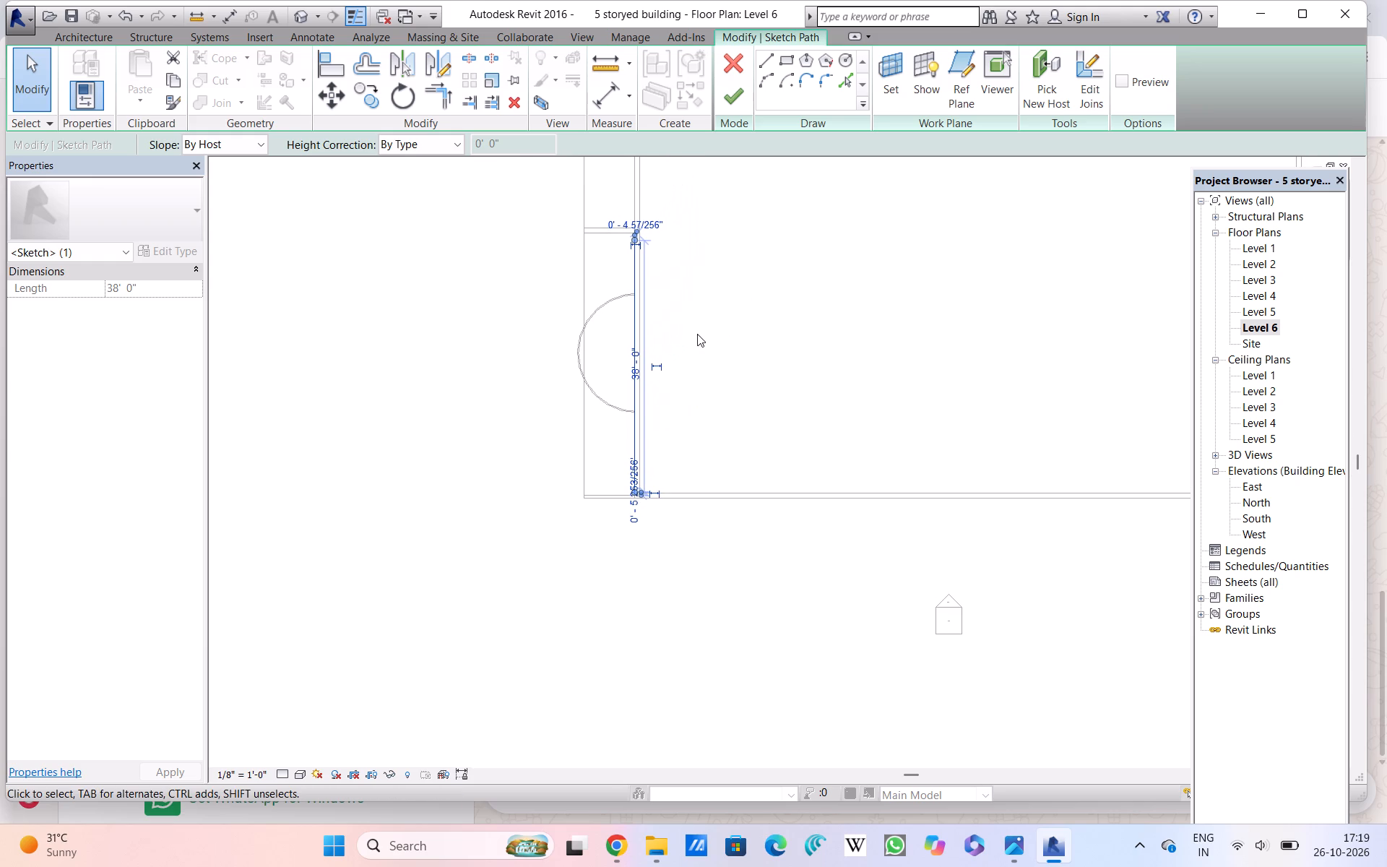
{"action": "left_click", "coordinate": [699, 328]}
{"action": "scroll", "coordinate": [691, 268], "scroll_direction": "down", "scroll_amount": 3}
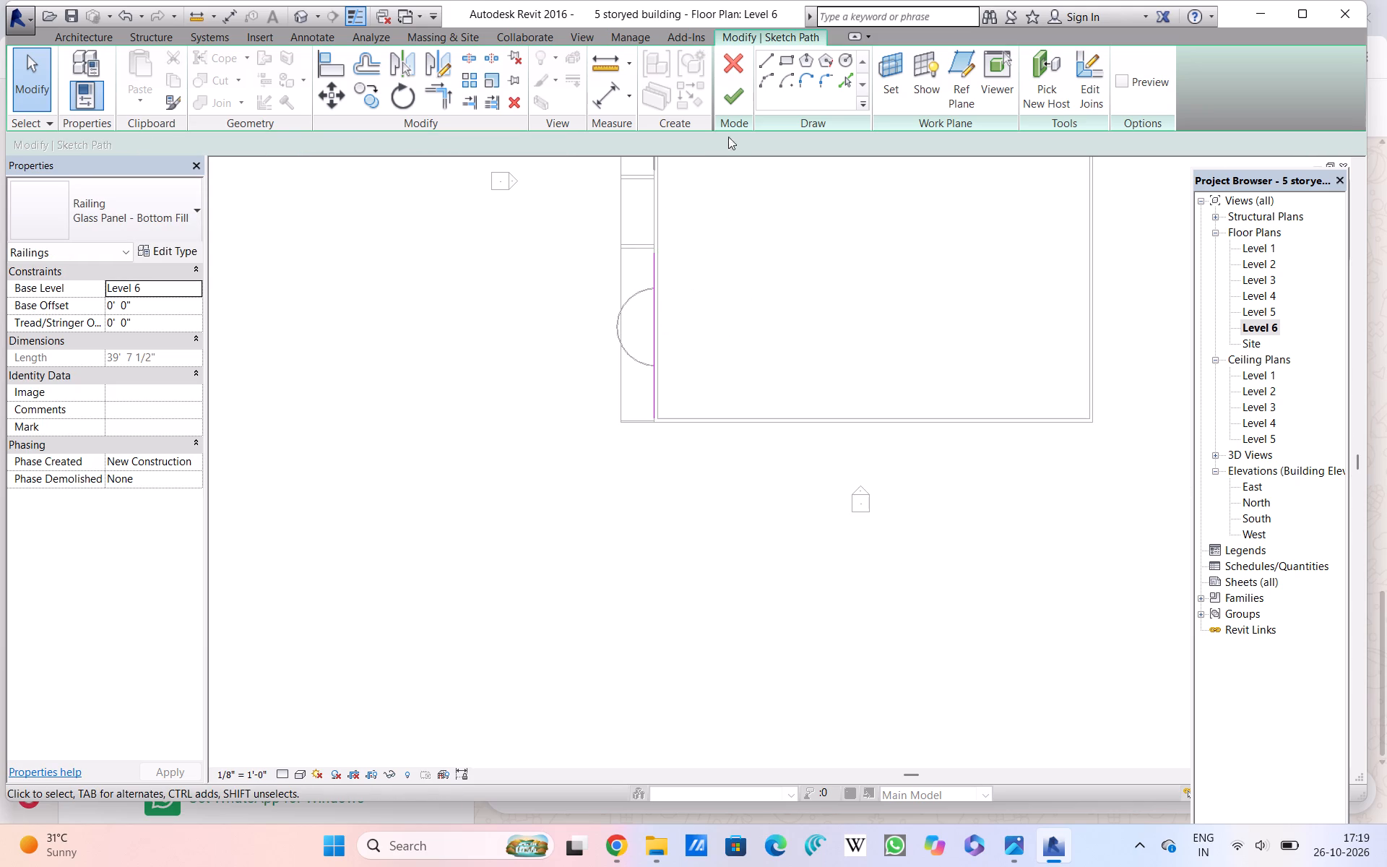
{"action": "left_click", "coordinate": [733, 104]}
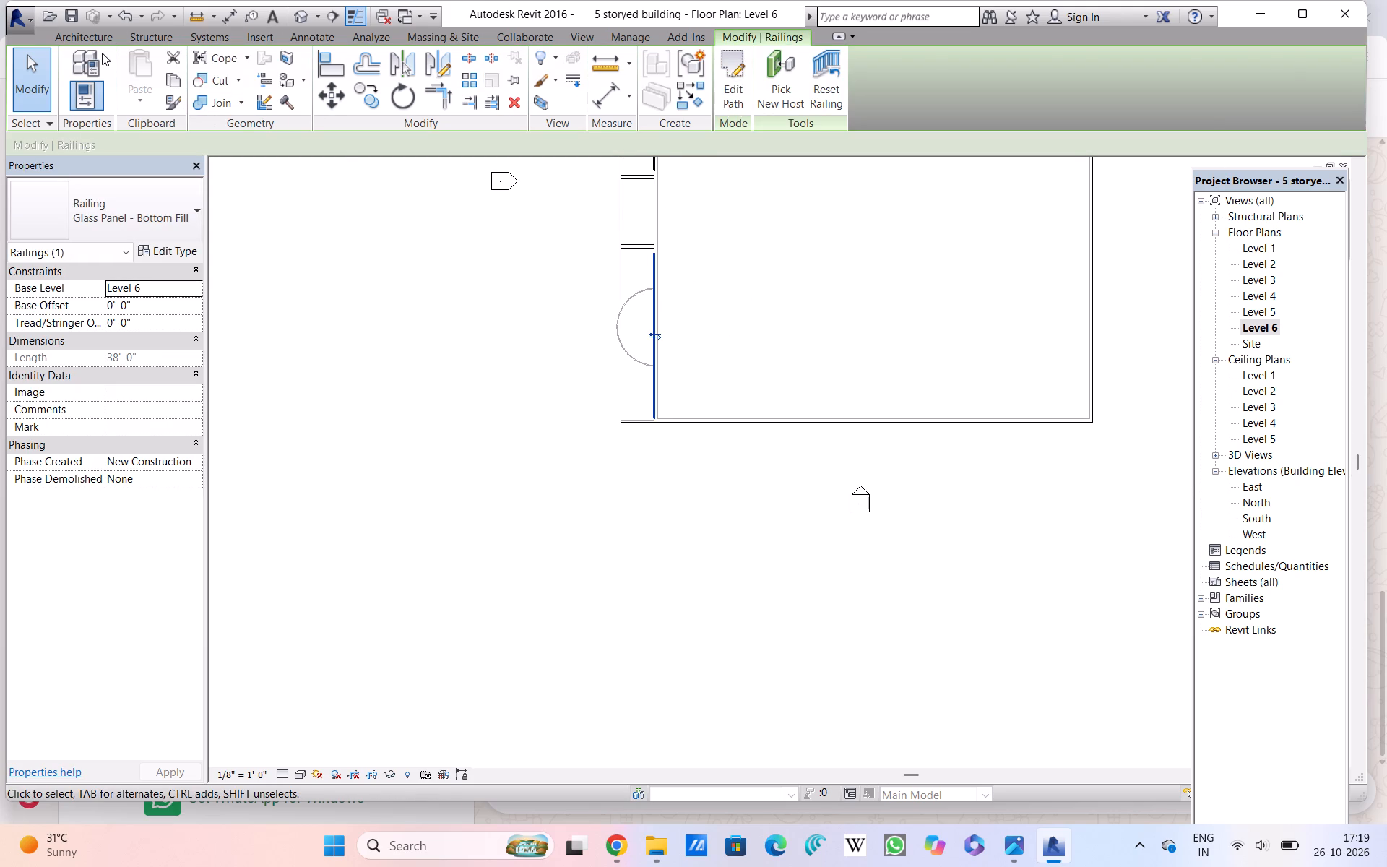
Create a Generic - 12" floor on Level 6 with a 20' by 26' rectangular boundary around the two projecting walls.
{"action": "left_click", "coordinate": [98, 33]}
{"action": "middle_click_drag", "start_coordinate": [718, 218], "coordinate": [718, 233]}
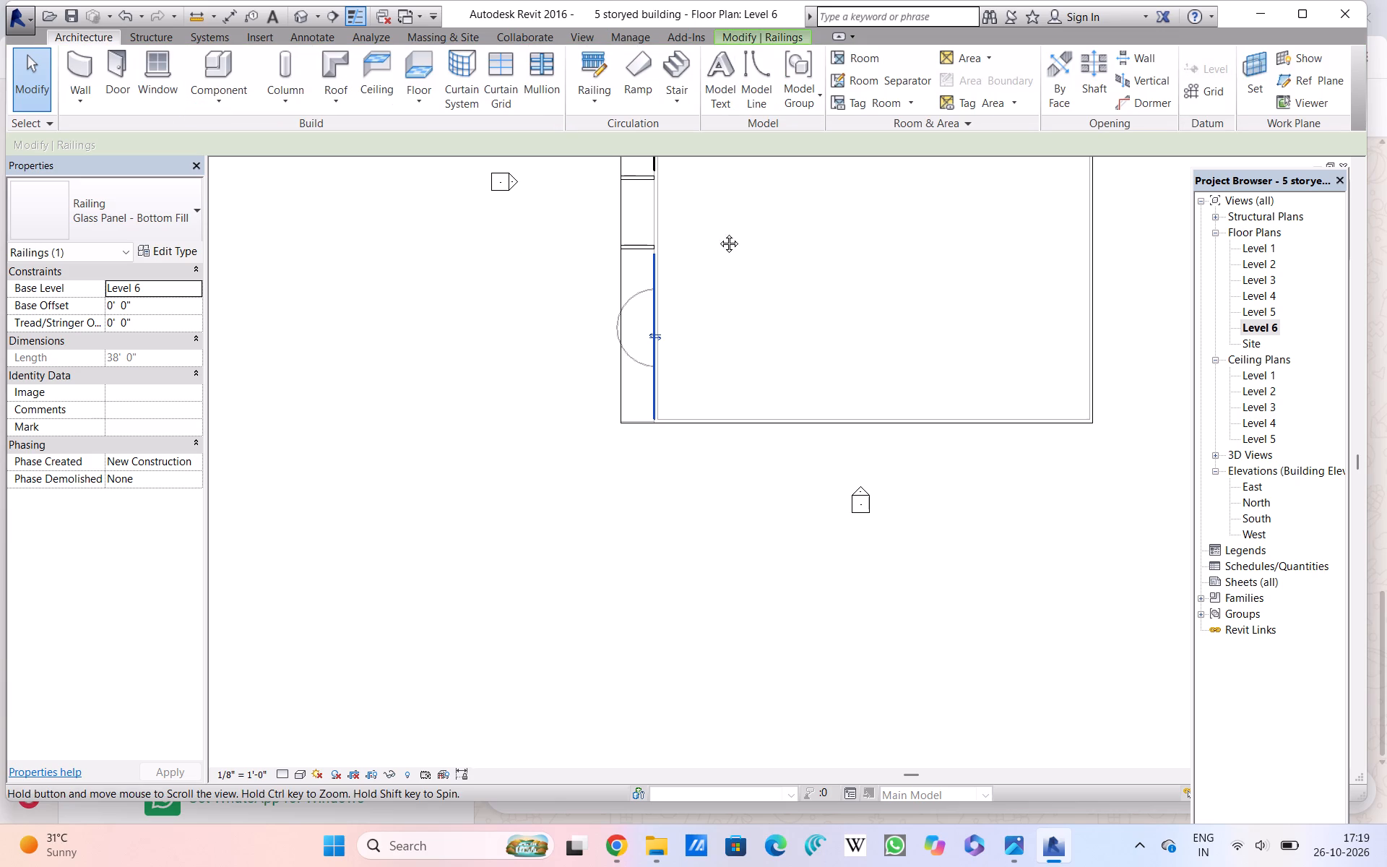
{"action": "middle_click_drag", "start_coordinate": [718, 233], "coordinate": [673, 390]}
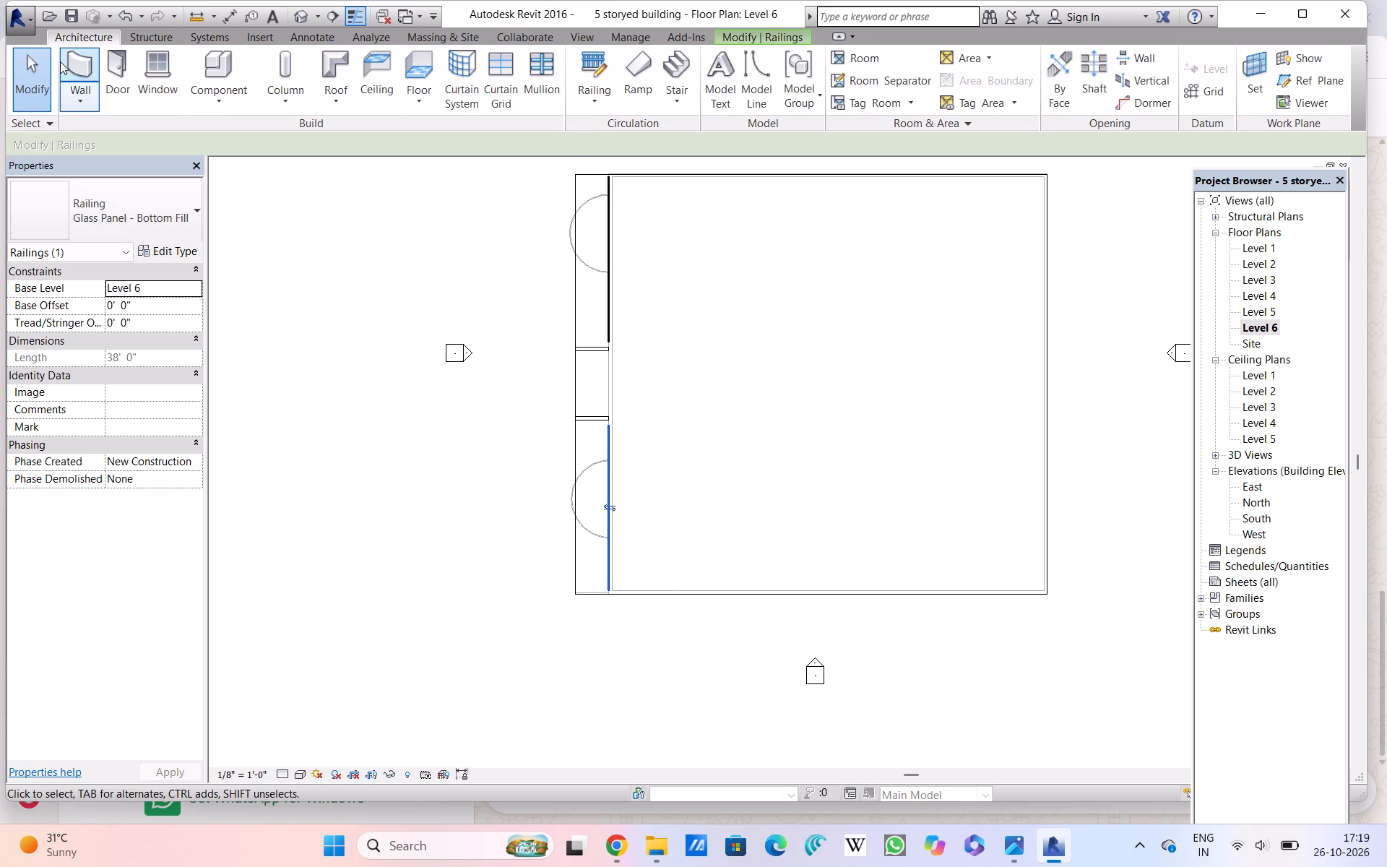
{"action": "left_click", "coordinate": [429, 63]}
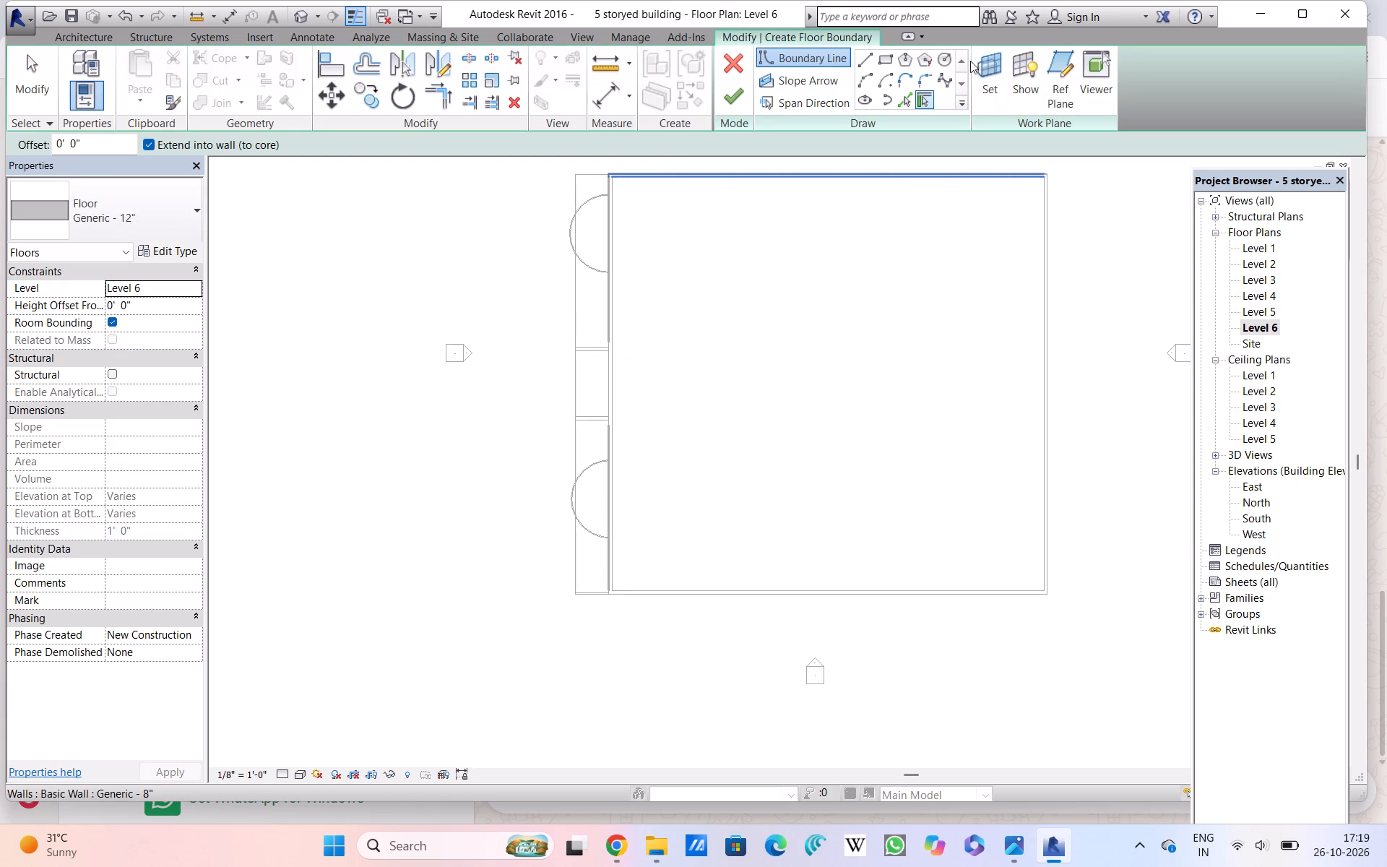
{"action": "left_click", "coordinate": [878, 56]}
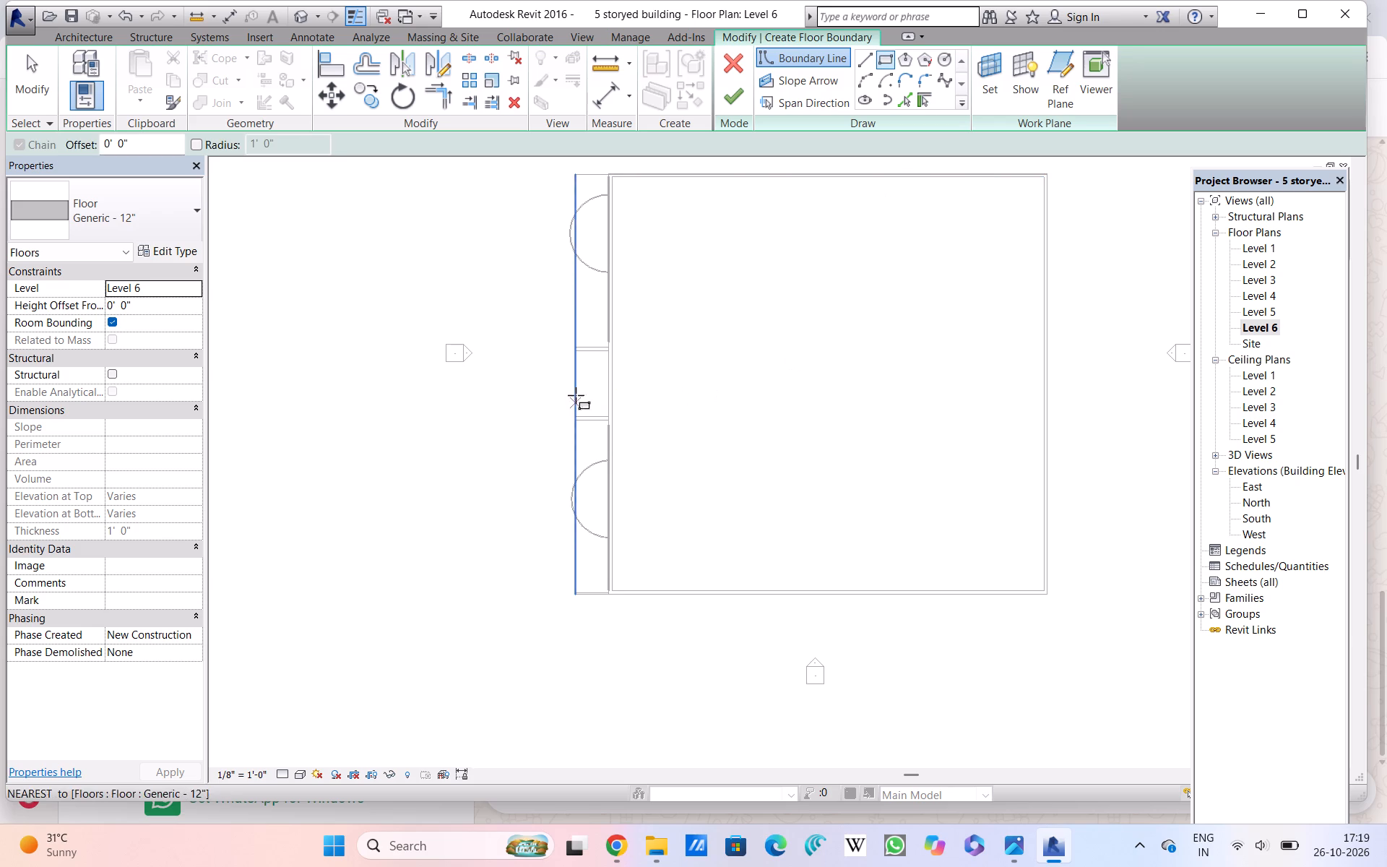
{"action": "left_click", "coordinate": [550, 329]}
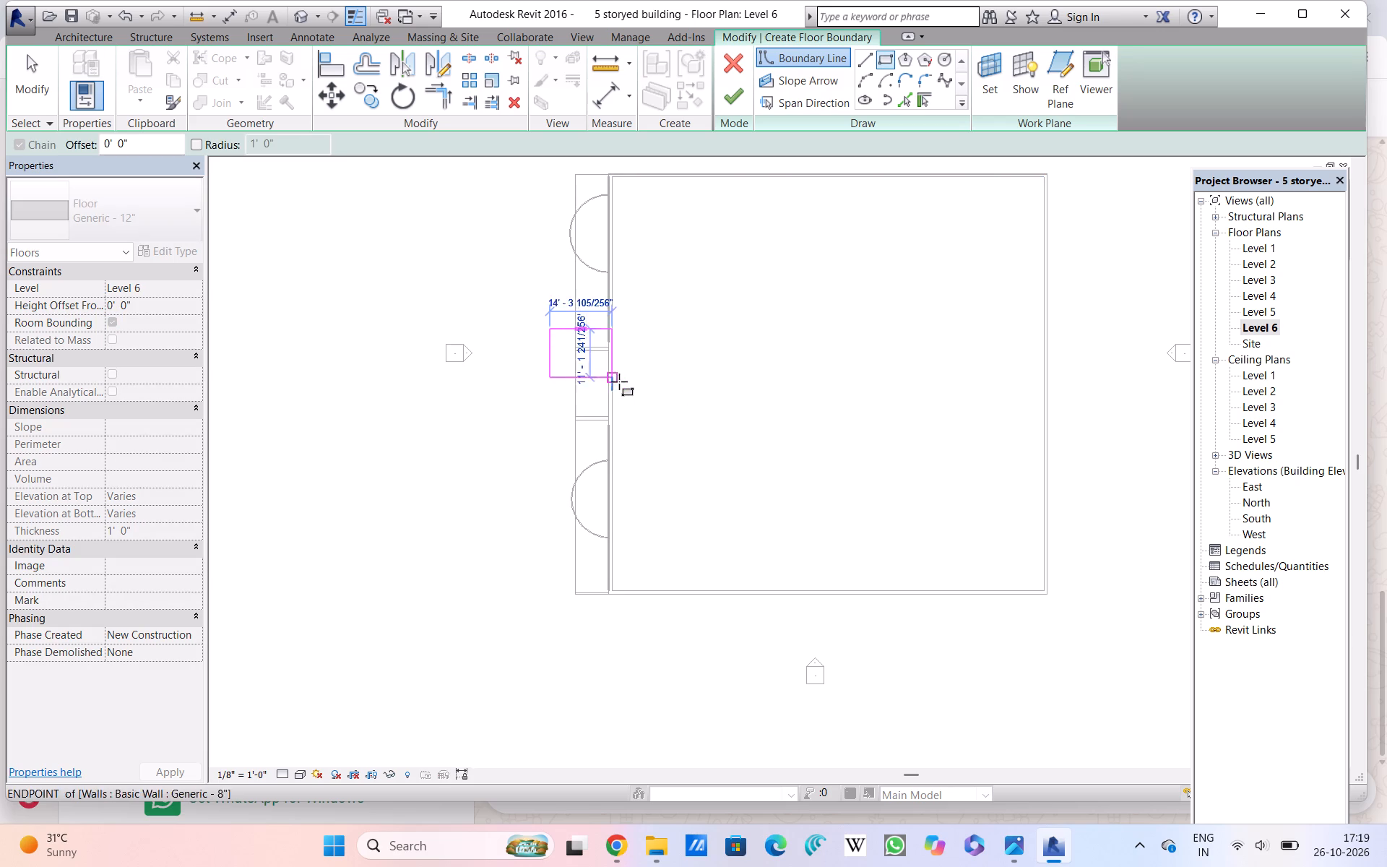
{"action": "left_click", "coordinate": [637, 441]}
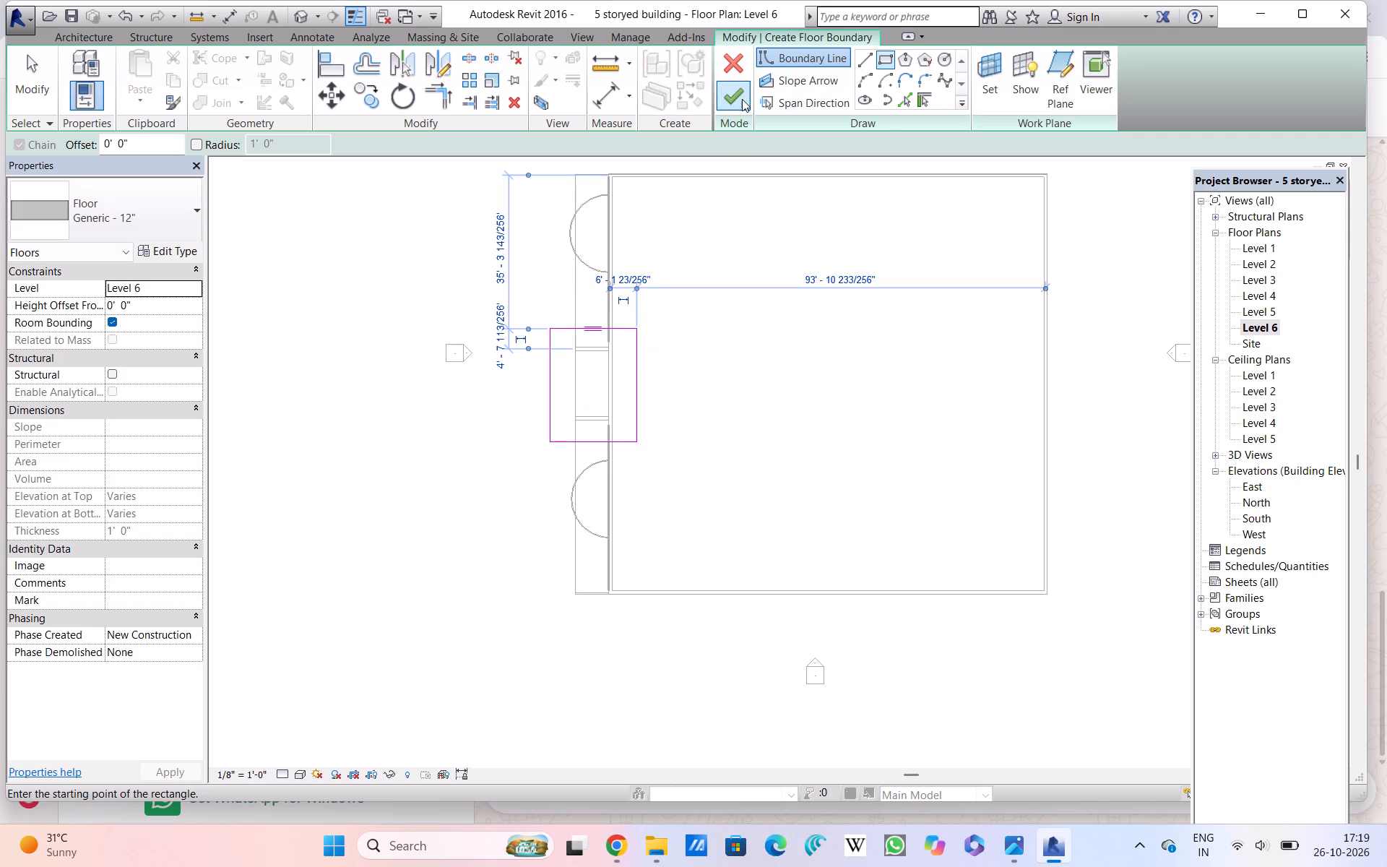
{"action": "left_click", "coordinate": [737, 95]}
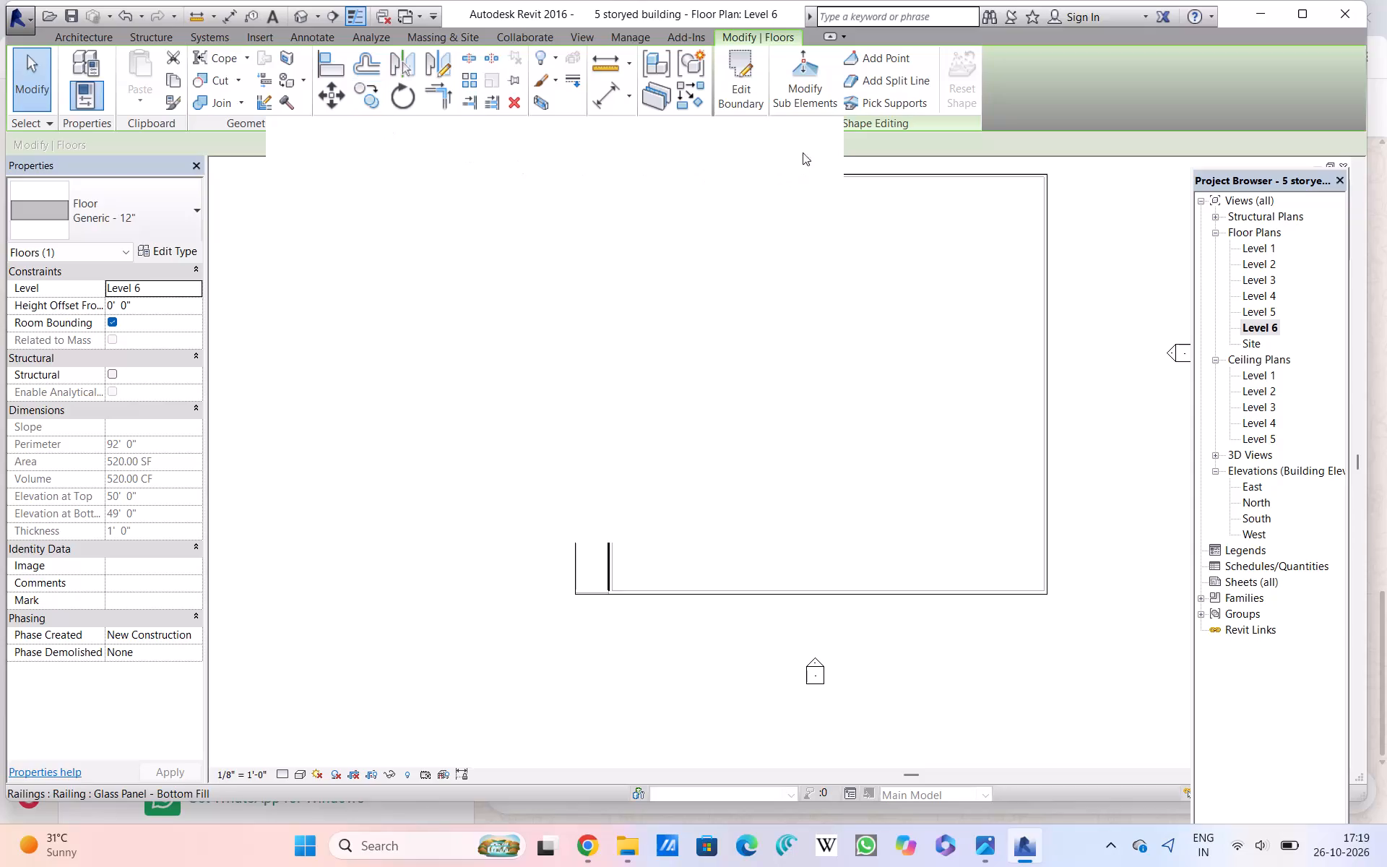
{"action": "double_click", "coordinate": [813, 135]}
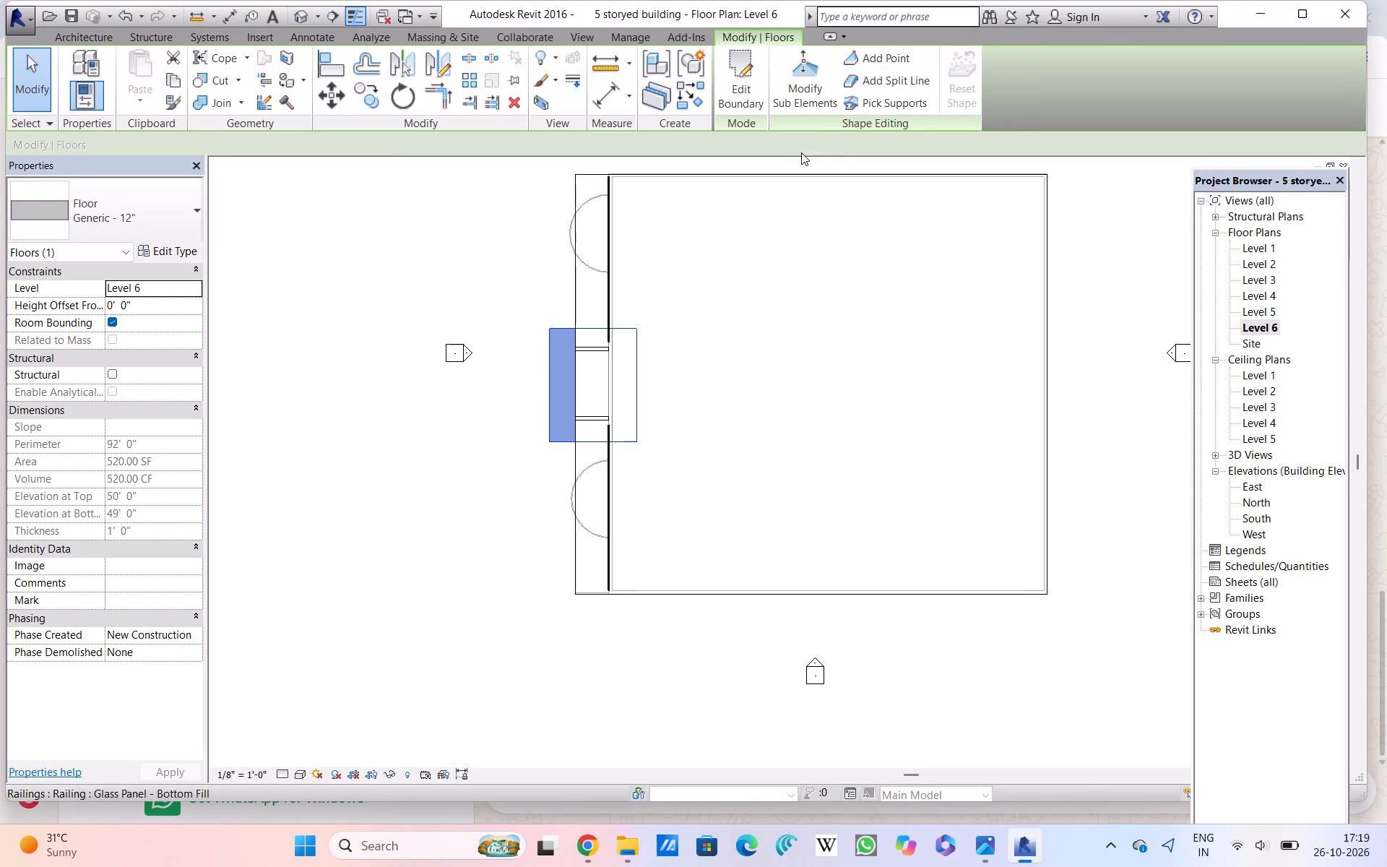
In the 3D view, set the height offset of the new Level 6 floor slab over the central bay to 8'.
{"action": "left_click", "coordinate": [301, 8]}
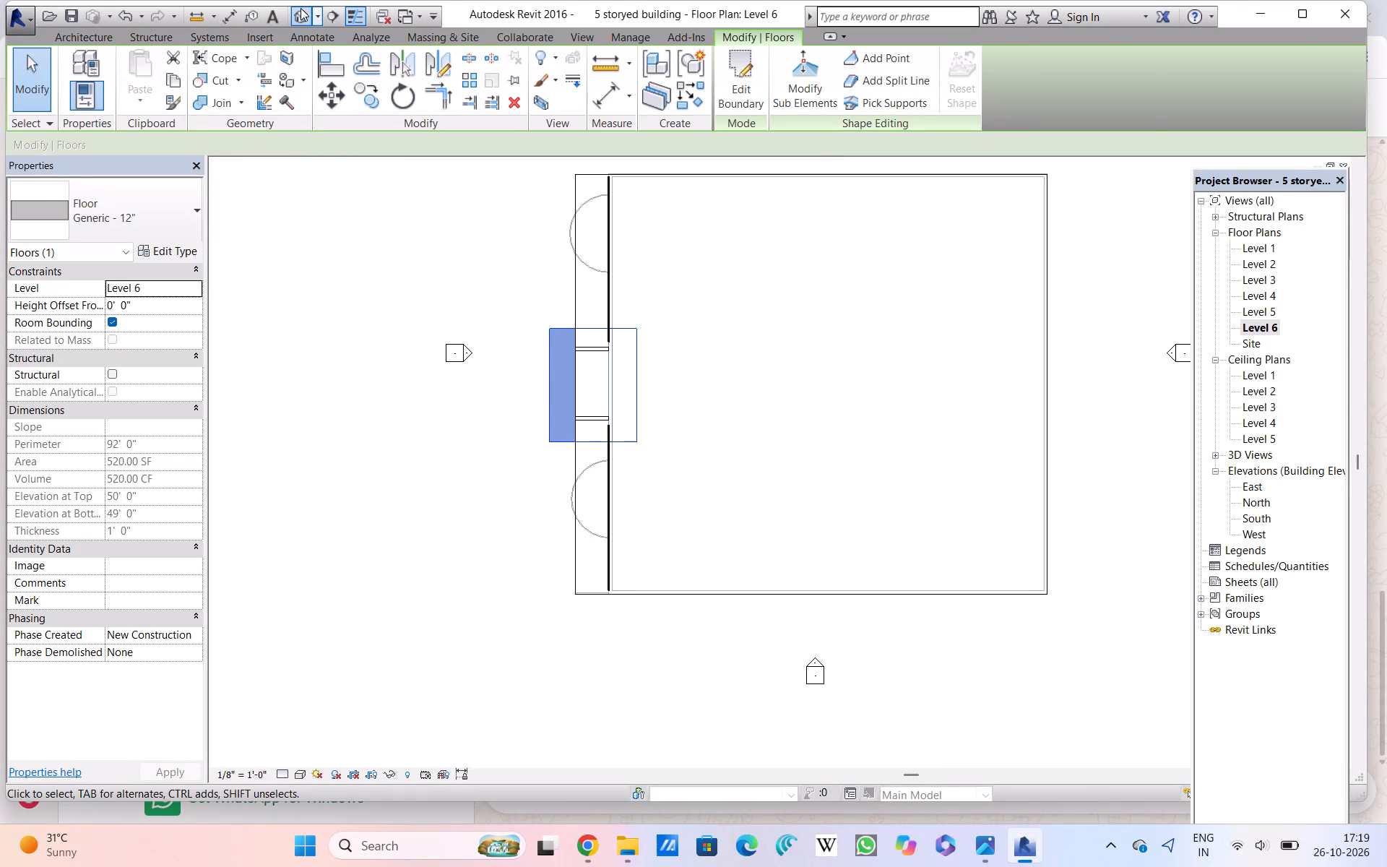
{"action": "scroll", "coordinate": [814, 418], "scroll_direction": "down", "scroll_amount": 3}
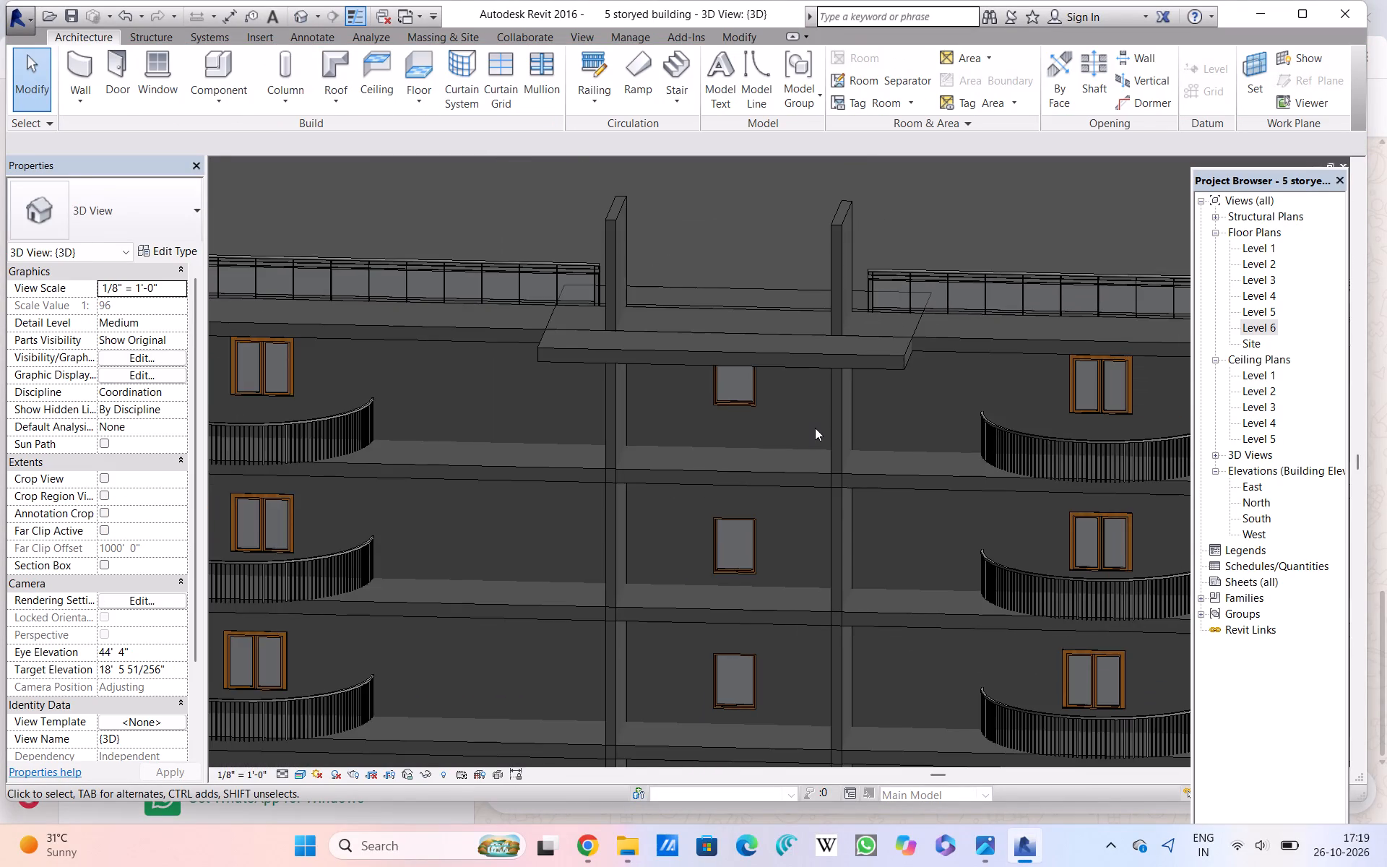
{"action": "scroll", "coordinate": [815, 428], "scroll_direction": "down", "scroll_amount": 2}
{"action": "left_click", "coordinate": [764, 366]}
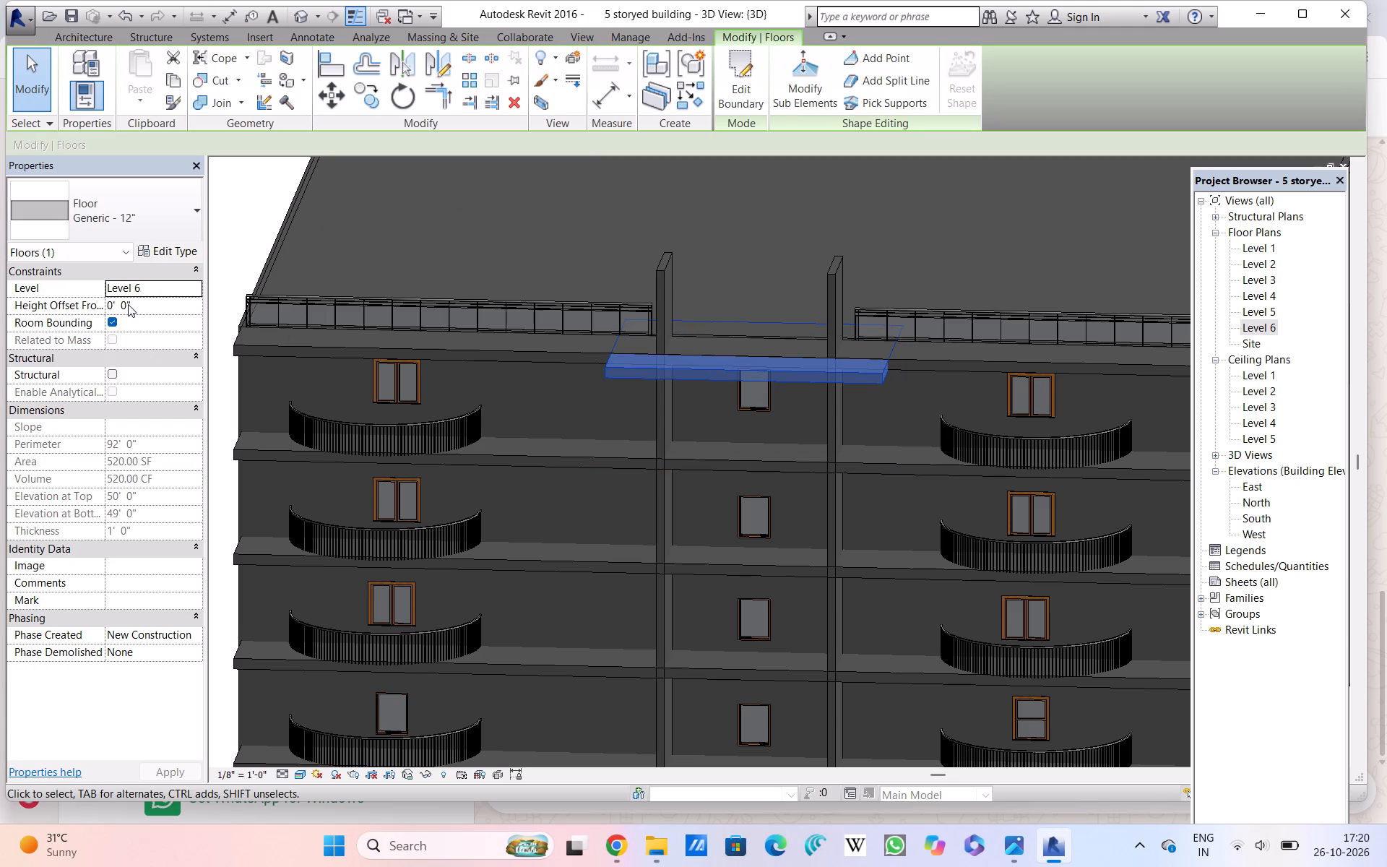
{"action": "left_click", "coordinate": [132, 303]}
{"action": "left_click_drag", "start_coordinate": [132, 303], "coordinate": [95, 314]}
{"action": "key", "text": "BackSpace"}
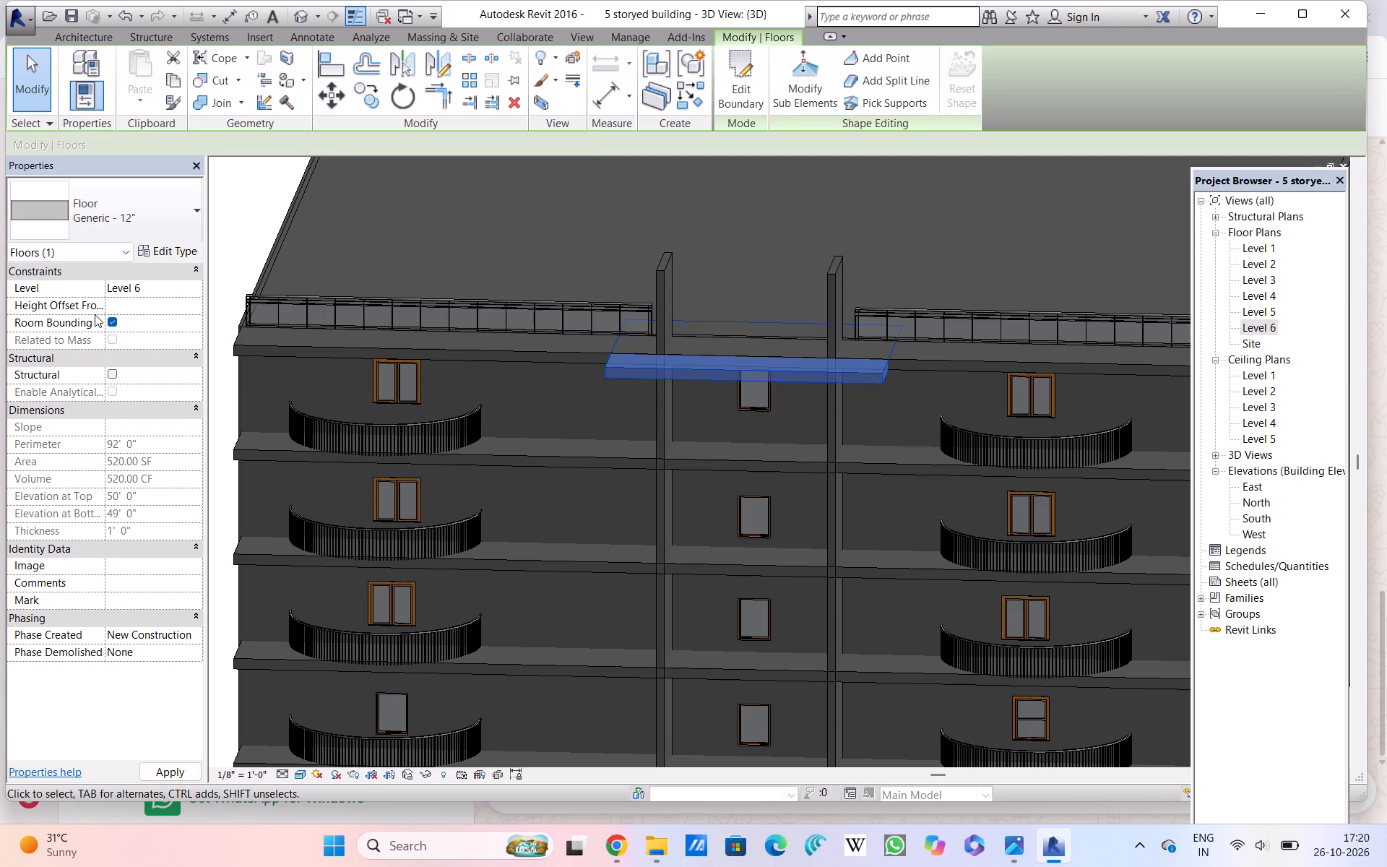
{"action": "key", "text": "1"}
{"action": "key", "text": "8"}
{"action": "key", "text": "BackSpace"}
{"action": "key", "text": "BackSpace"}
{"action": "key", "text": "8"}
{"action": "key", "text": "apostrophe"}
{"action": "key", "text": "Return"}
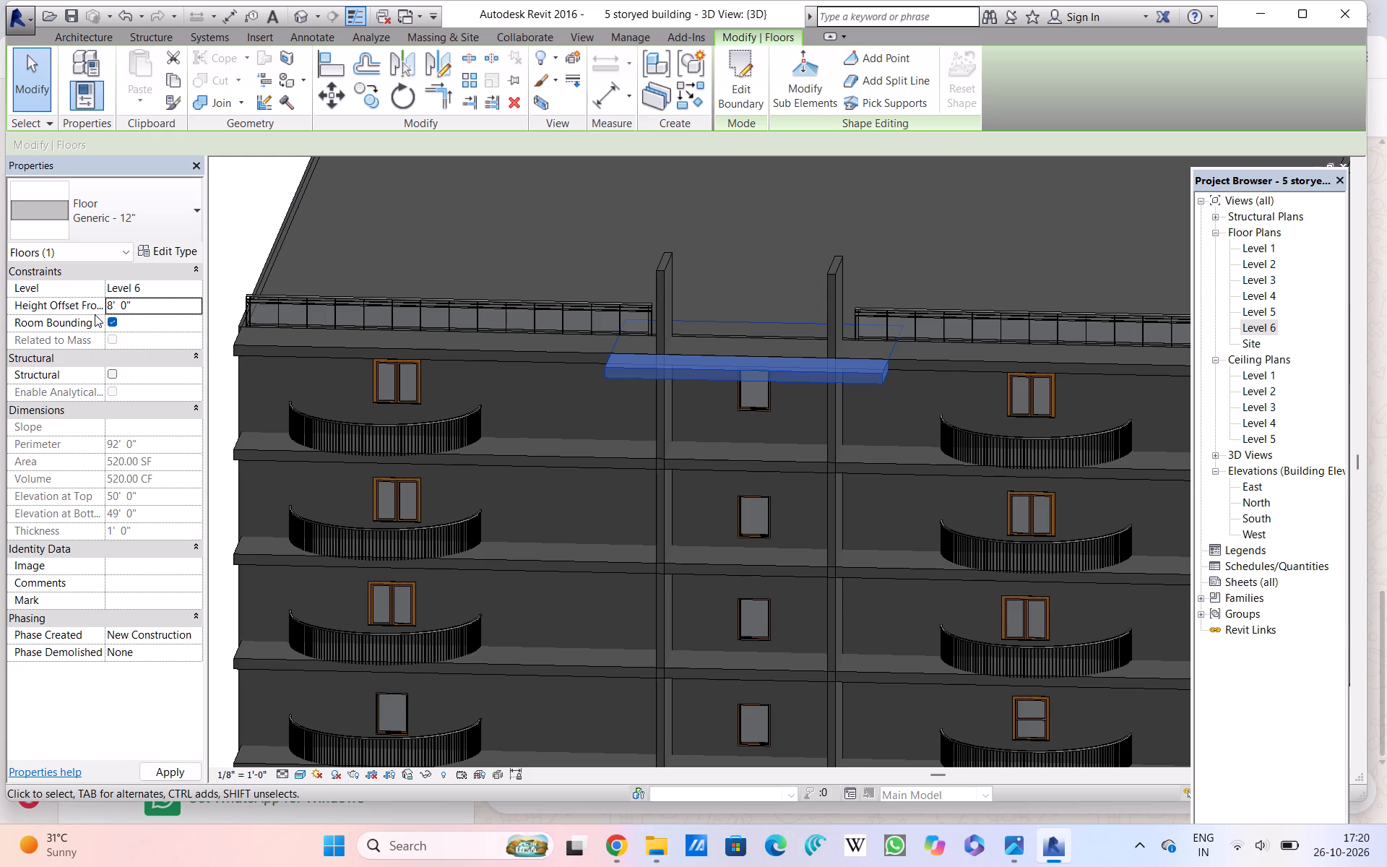
{"action": "left_click", "coordinate": [225, 238]}
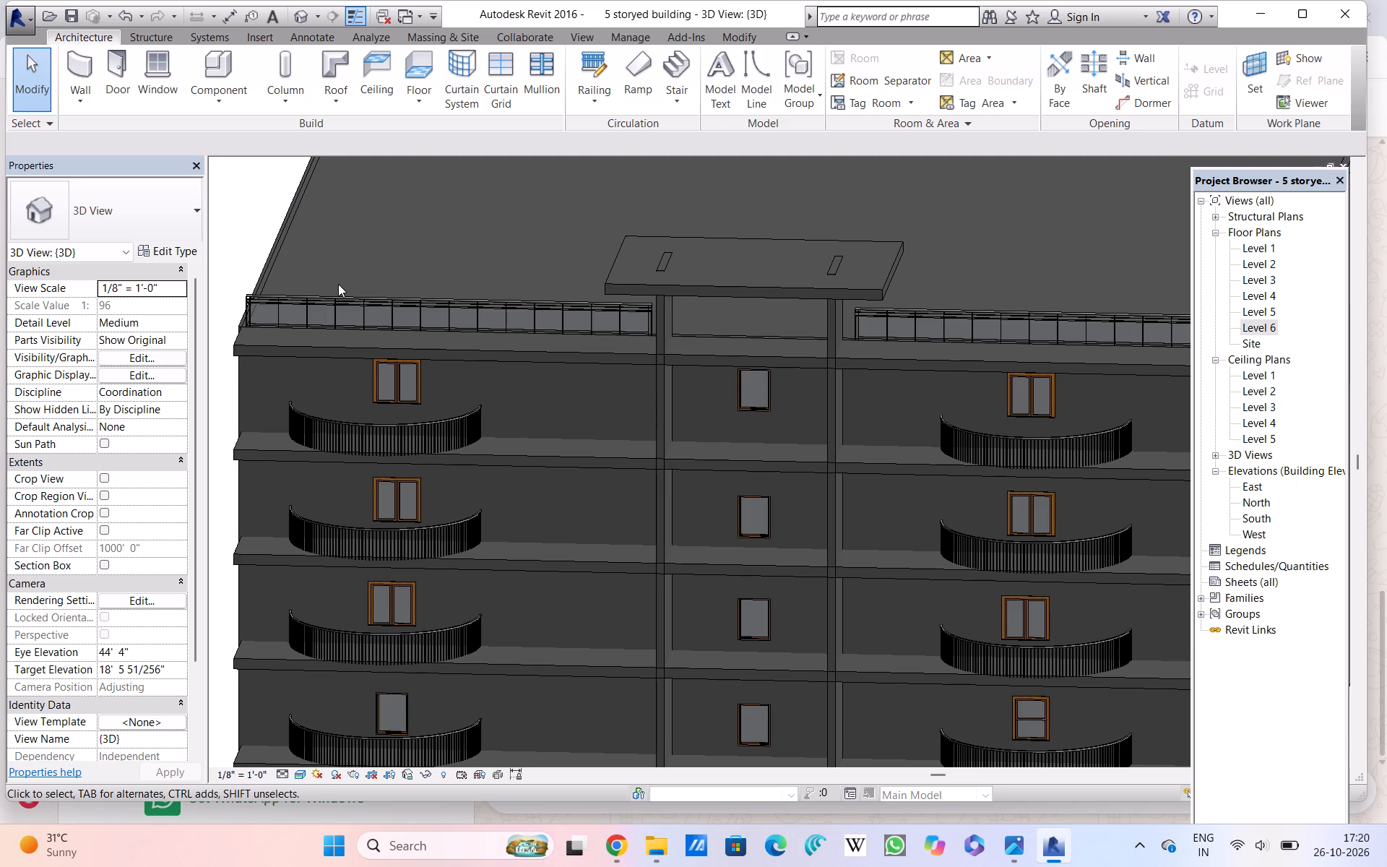
Move the raised floor slab slightly east in the 3D view, back from the outer ends of the two projecting walls.
{"action": "left_click", "coordinate": [670, 288]}
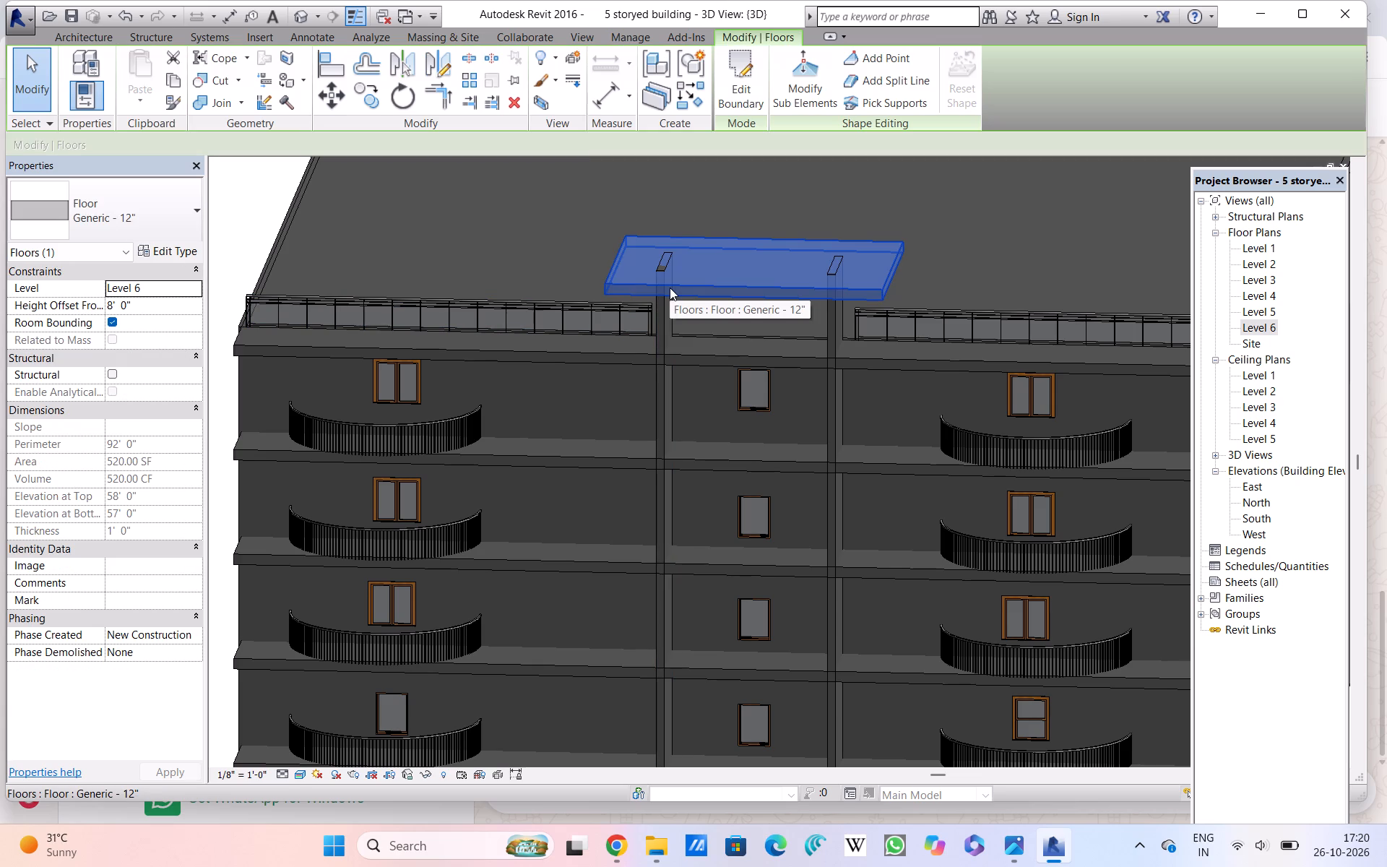
{"action": "middle_click_drag", "start_coordinate": [670, 288], "coordinate": [706, 243], "text": "shift"}
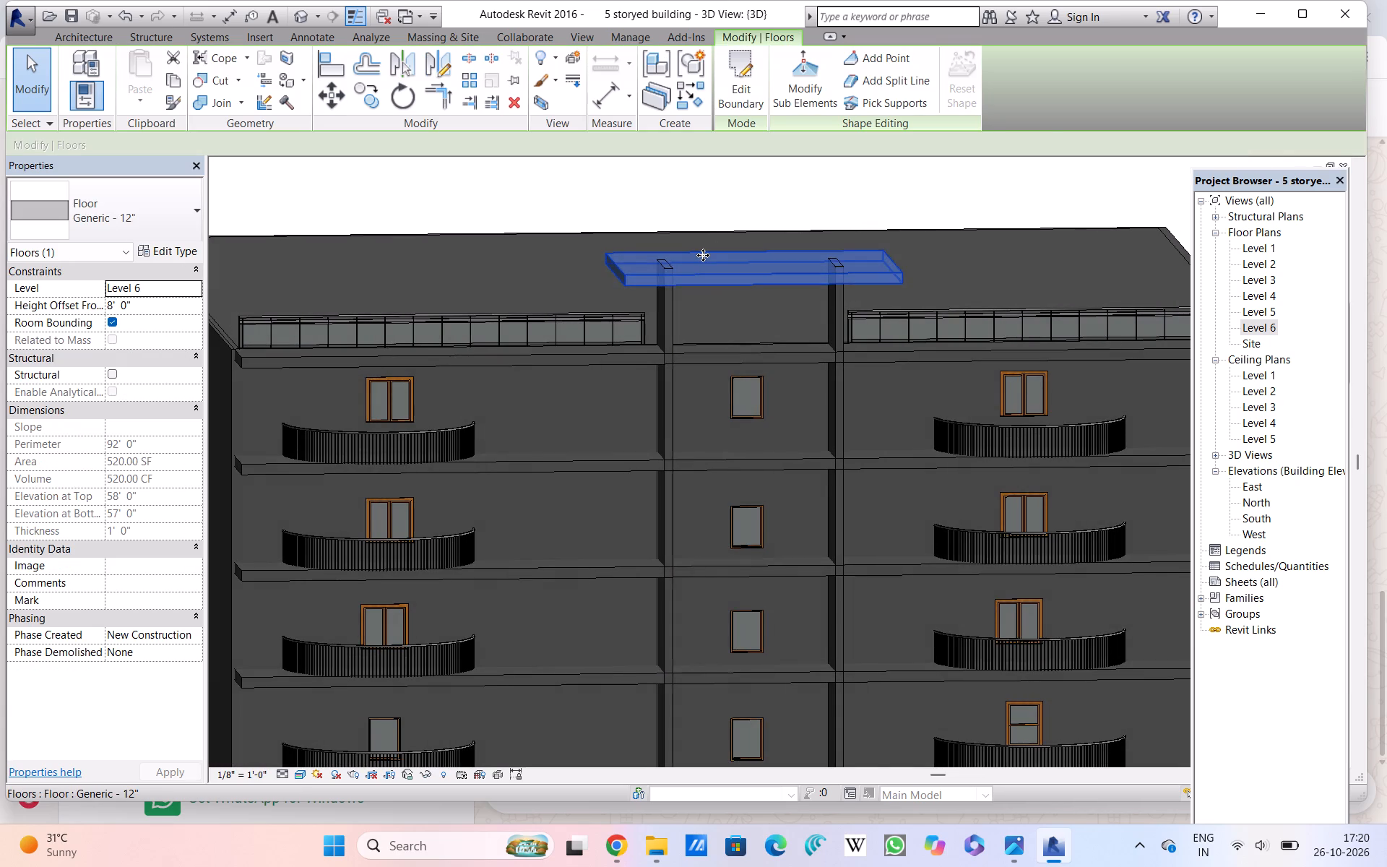
{"action": "scroll", "coordinate": [704, 255], "scroll_direction": "up", "scroll_amount": 8}
{"action": "left_click", "coordinate": [688, 368]}
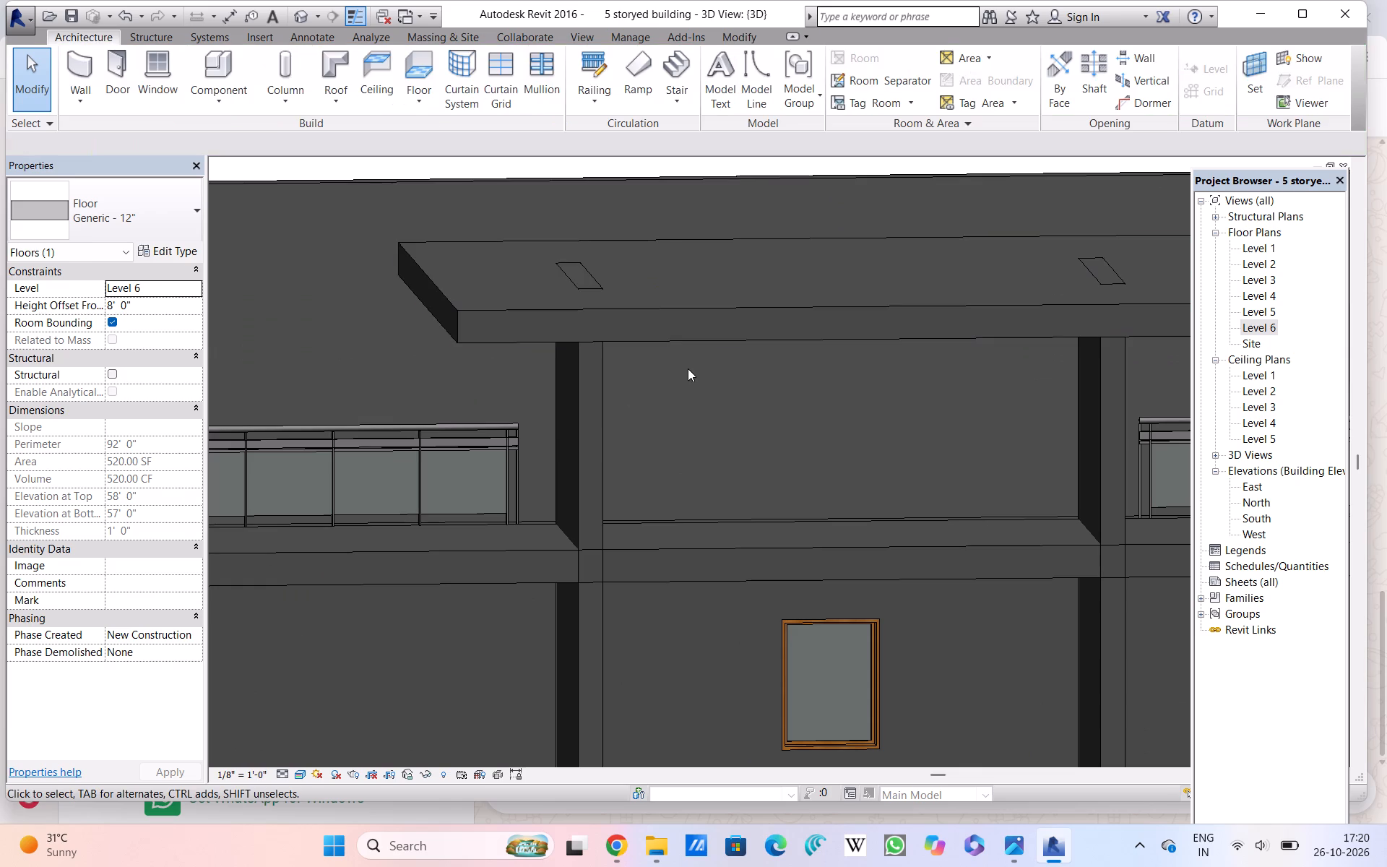
{"action": "left_click", "coordinate": [680, 342]}
{"action": "left_click_drag", "start_coordinate": [707, 310], "coordinate": [714, 267]}
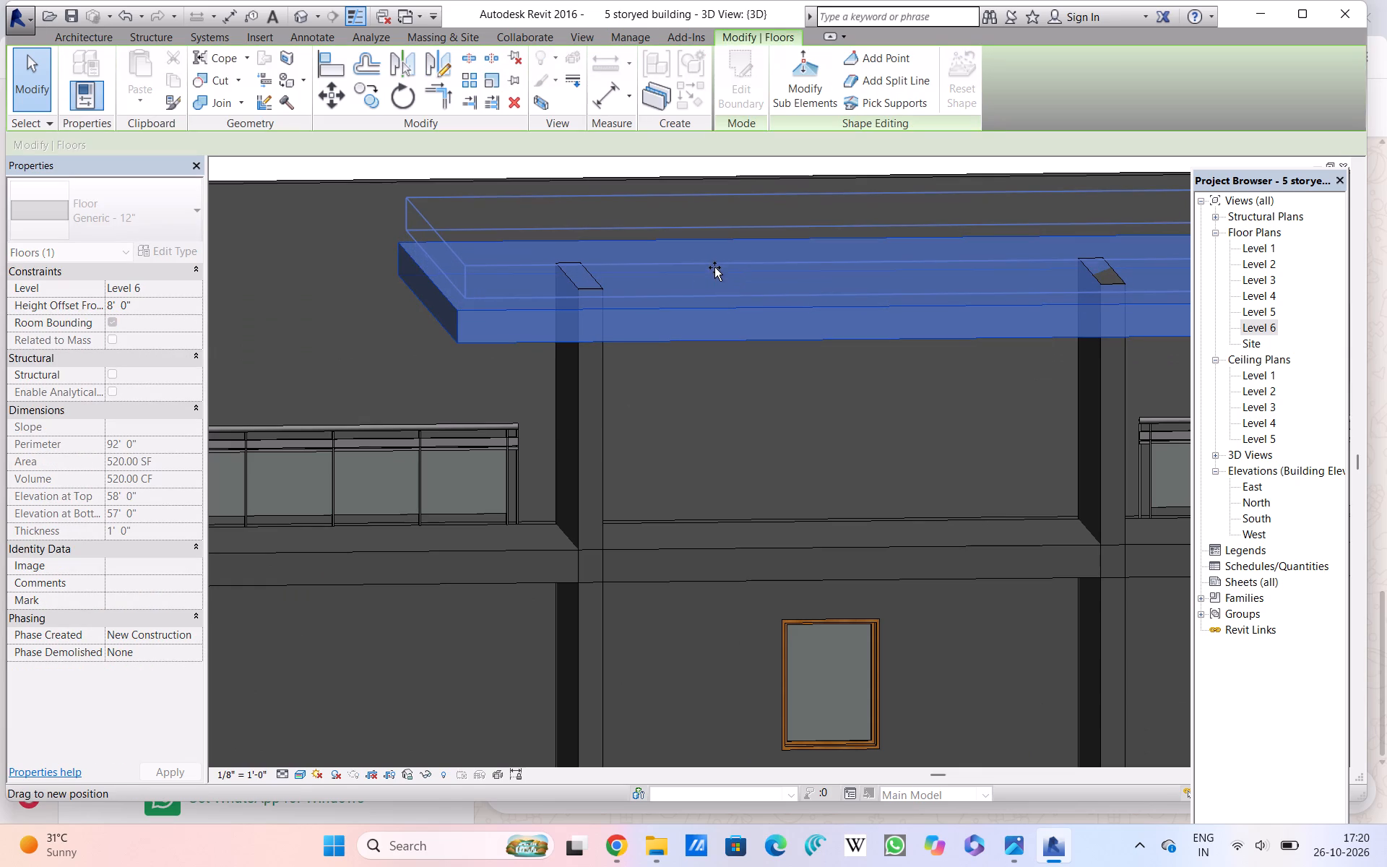
{"action": "left_click_drag", "start_coordinate": [714, 267], "coordinate": [706, 275]}
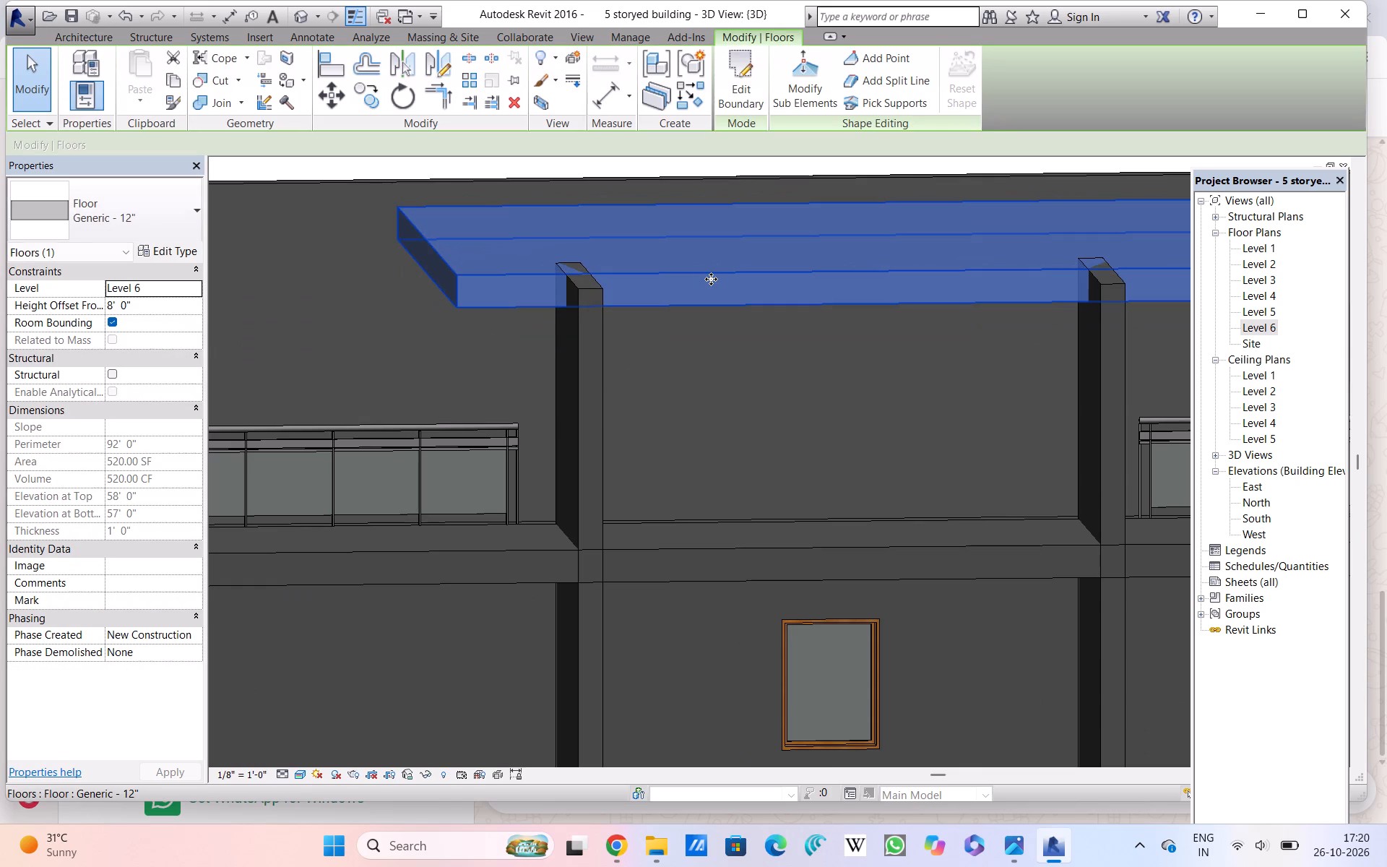
{"action": "scroll", "coordinate": [711, 279], "scroll_direction": "up", "scroll_amount": 4}
{"action": "scroll", "coordinate": [676, 290], "scroll_direction": "down", "scroll_amount": 4}
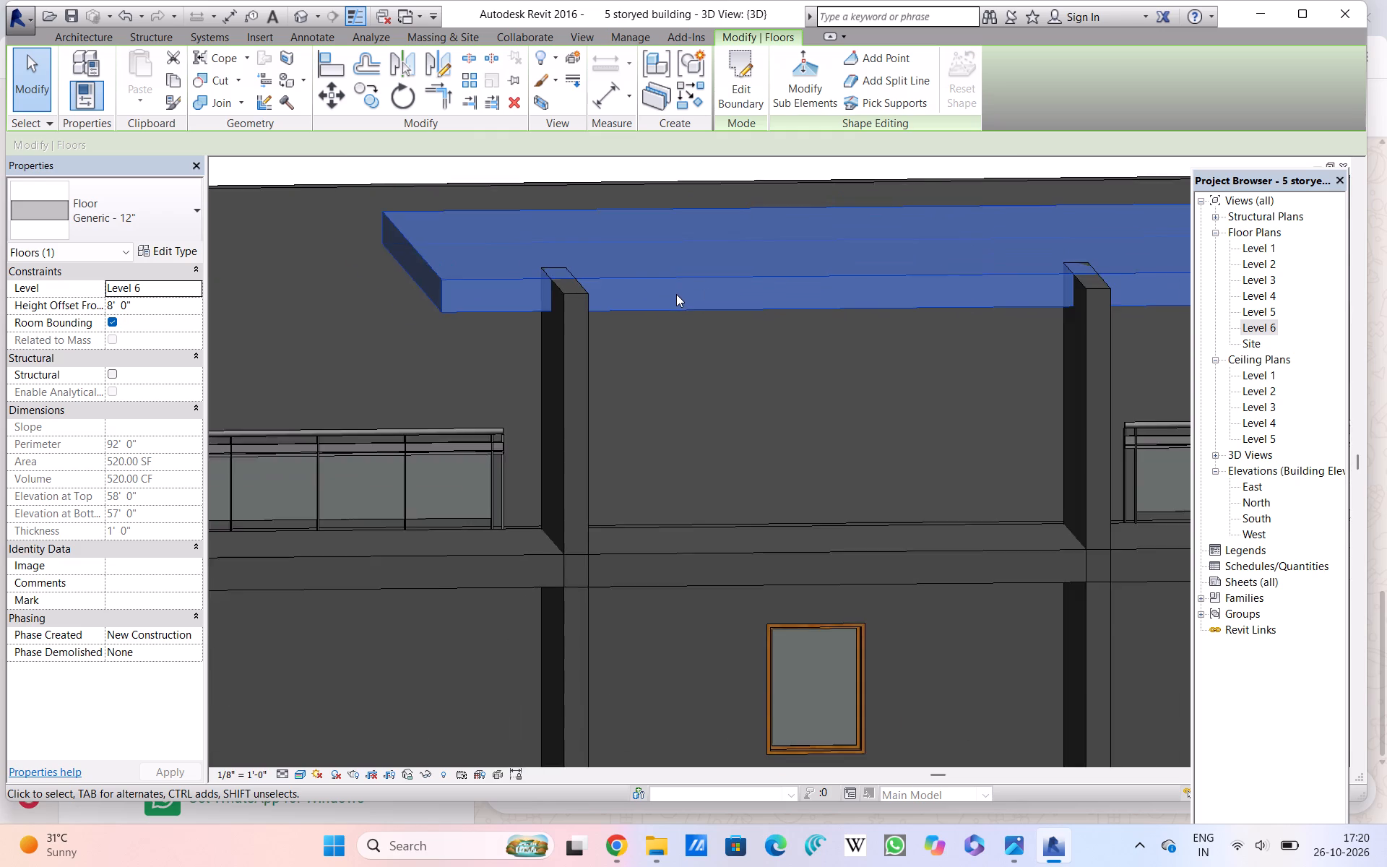
{"action": "scroll", "coordinate": [676, 294], "scroll_direction": "down", "scroll_amount": 4}
{"action": "left_click", "coordinate": [675, 348]}
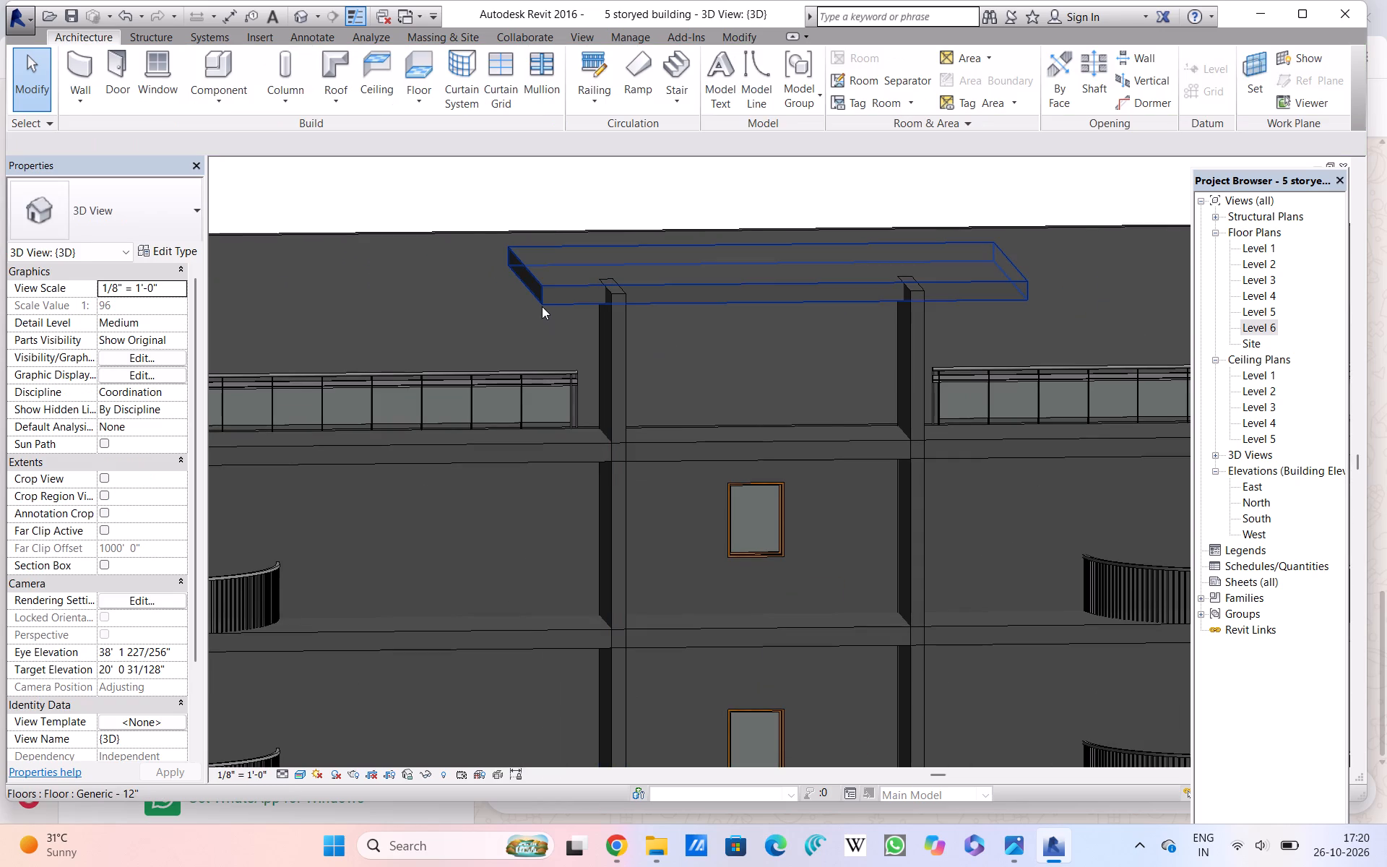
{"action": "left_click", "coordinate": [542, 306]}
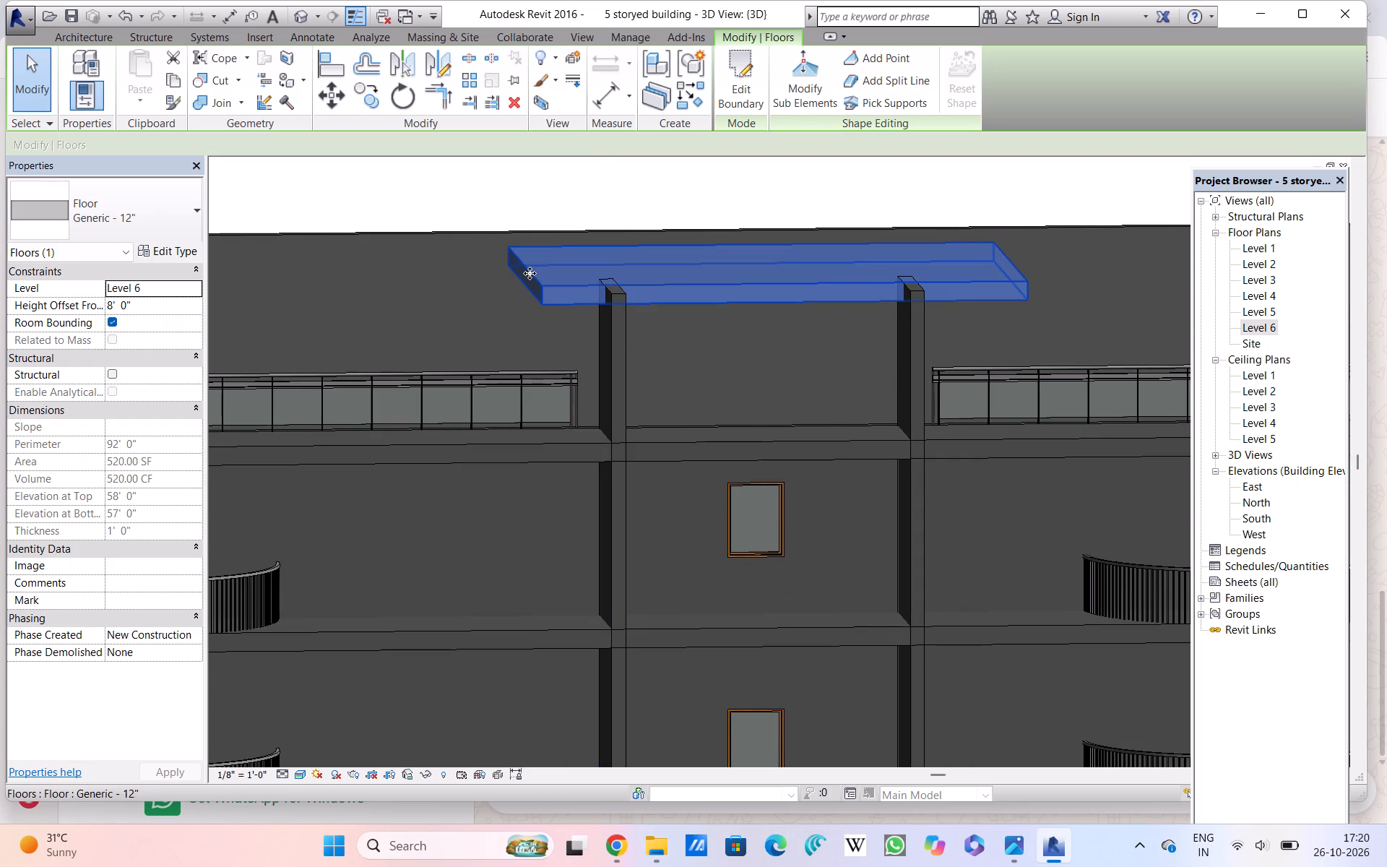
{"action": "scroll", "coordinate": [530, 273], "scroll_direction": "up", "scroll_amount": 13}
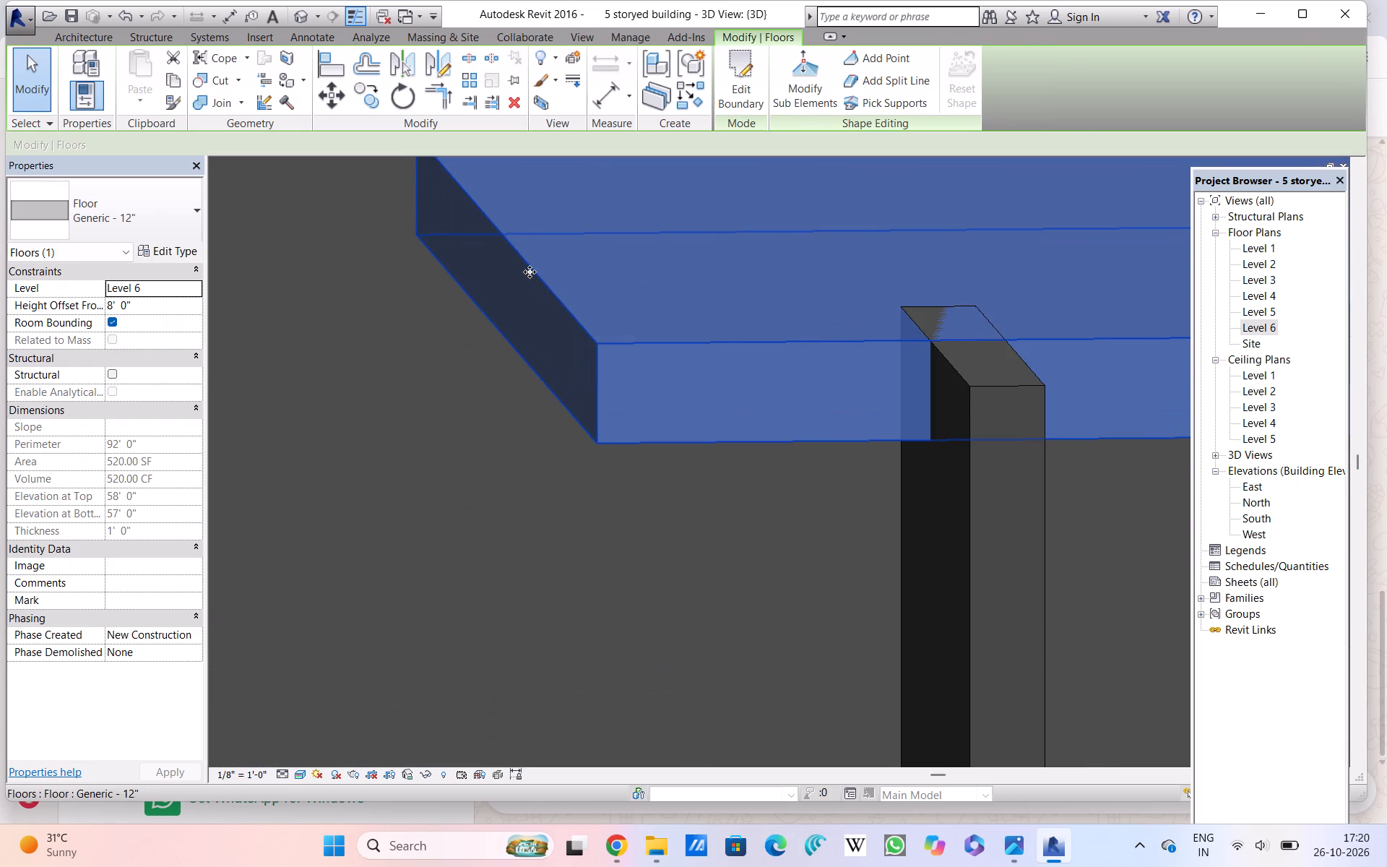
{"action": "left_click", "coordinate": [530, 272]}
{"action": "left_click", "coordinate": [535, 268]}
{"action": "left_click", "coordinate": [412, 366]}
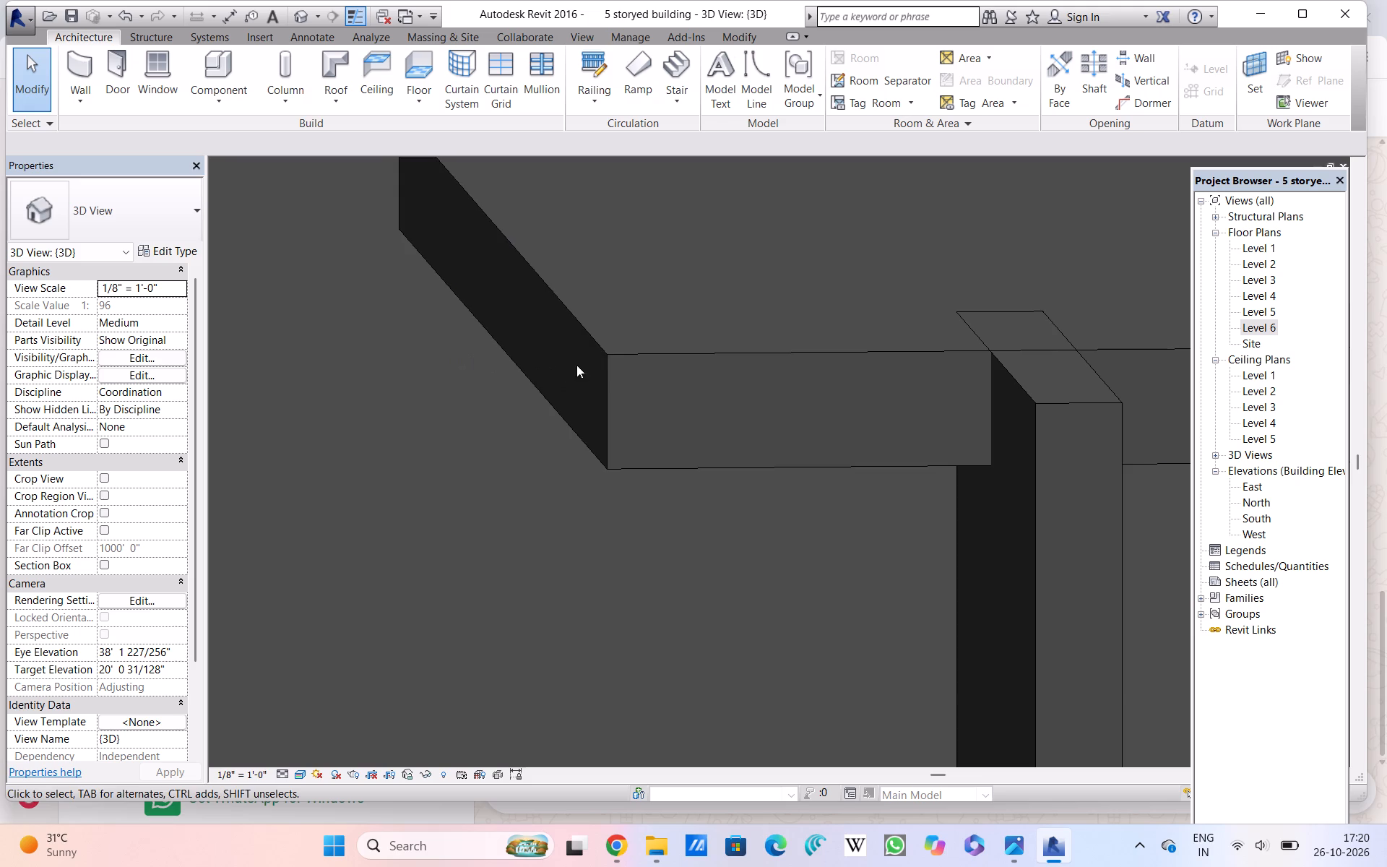
Set the structure layer thickness of the raised slab's Generic - 12" floor type to 2.5' and apply it.
{"action": "double_click", "coordinate": [608, 354]}
{"action": "left_click", "coordinate": [610, 354]}
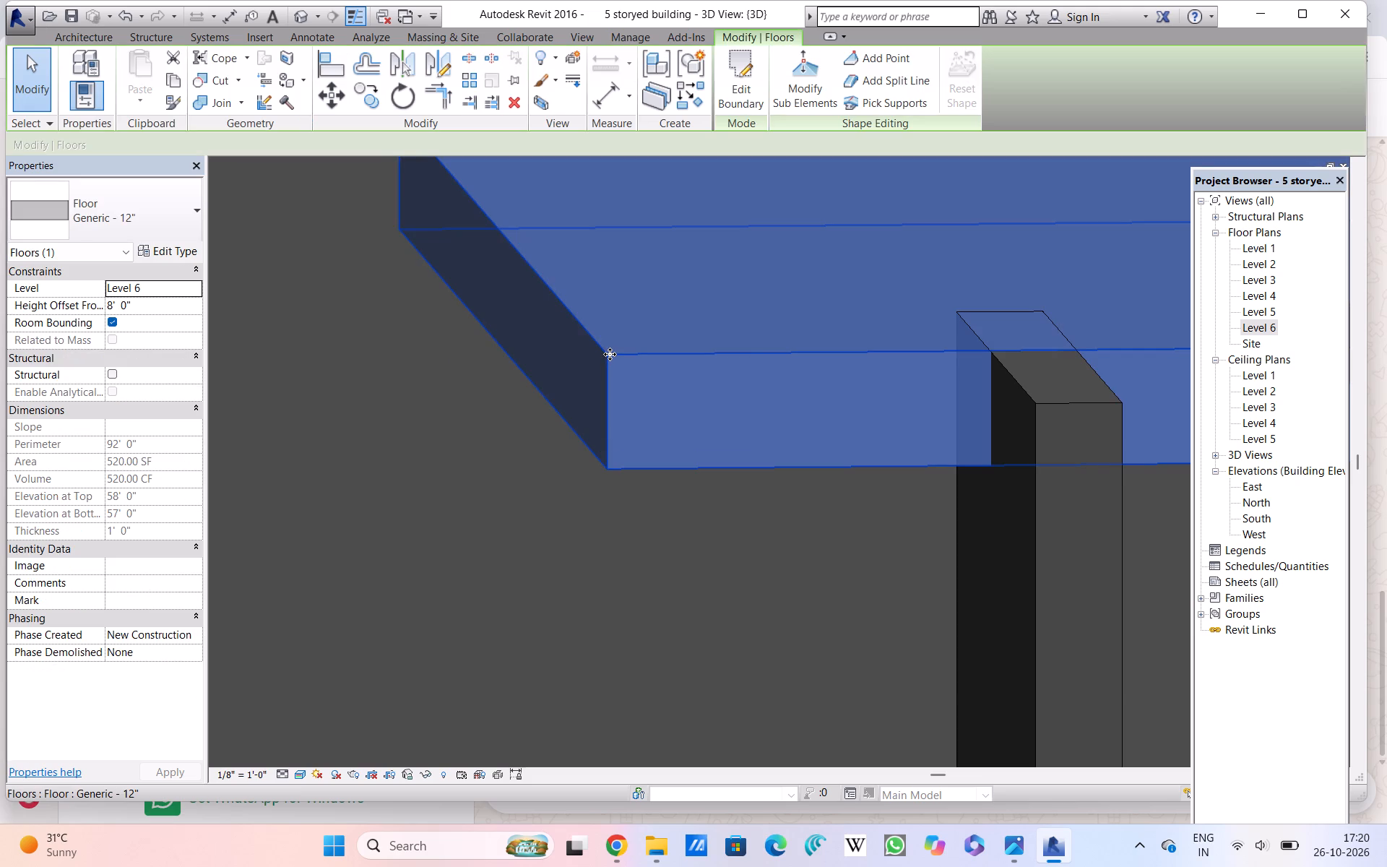
{"action": "scroll", "coordinate": [611, 350], "scroll_direction": "down", "scroll_amount": 4}
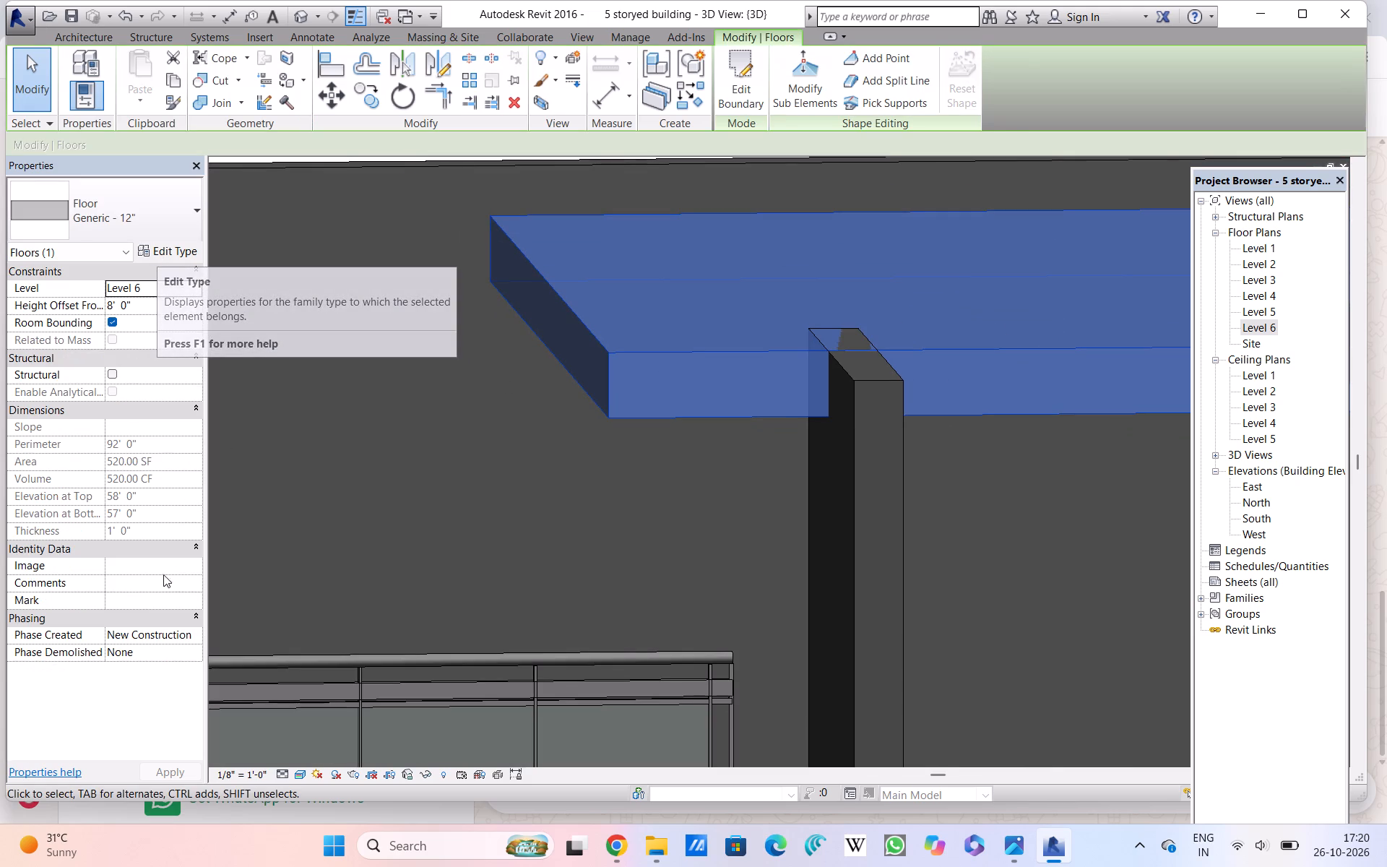
{"action": "double_click", "coordinate": [164, 248]}
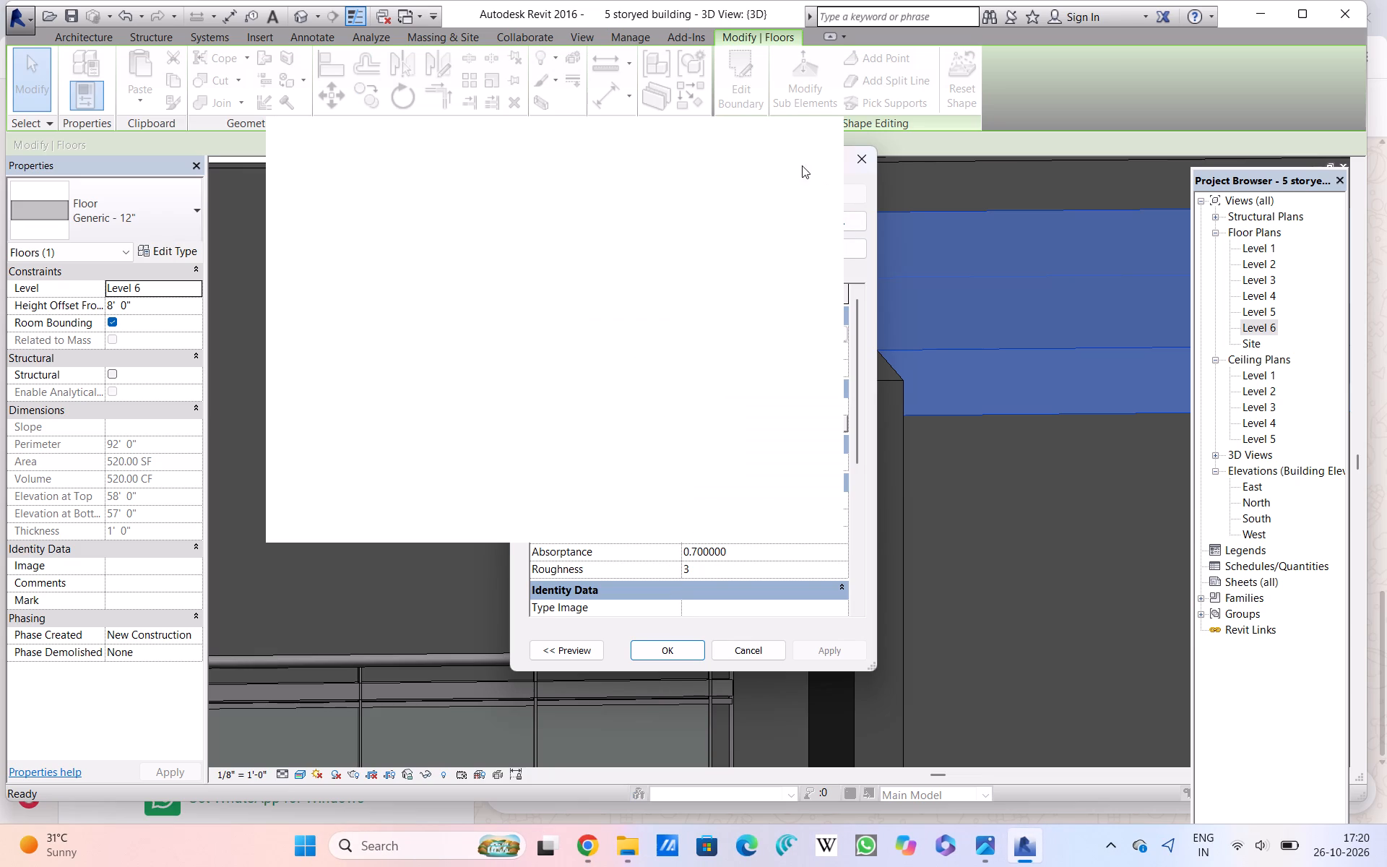
{"action": "double_click", "coordinate": [810, 147]}
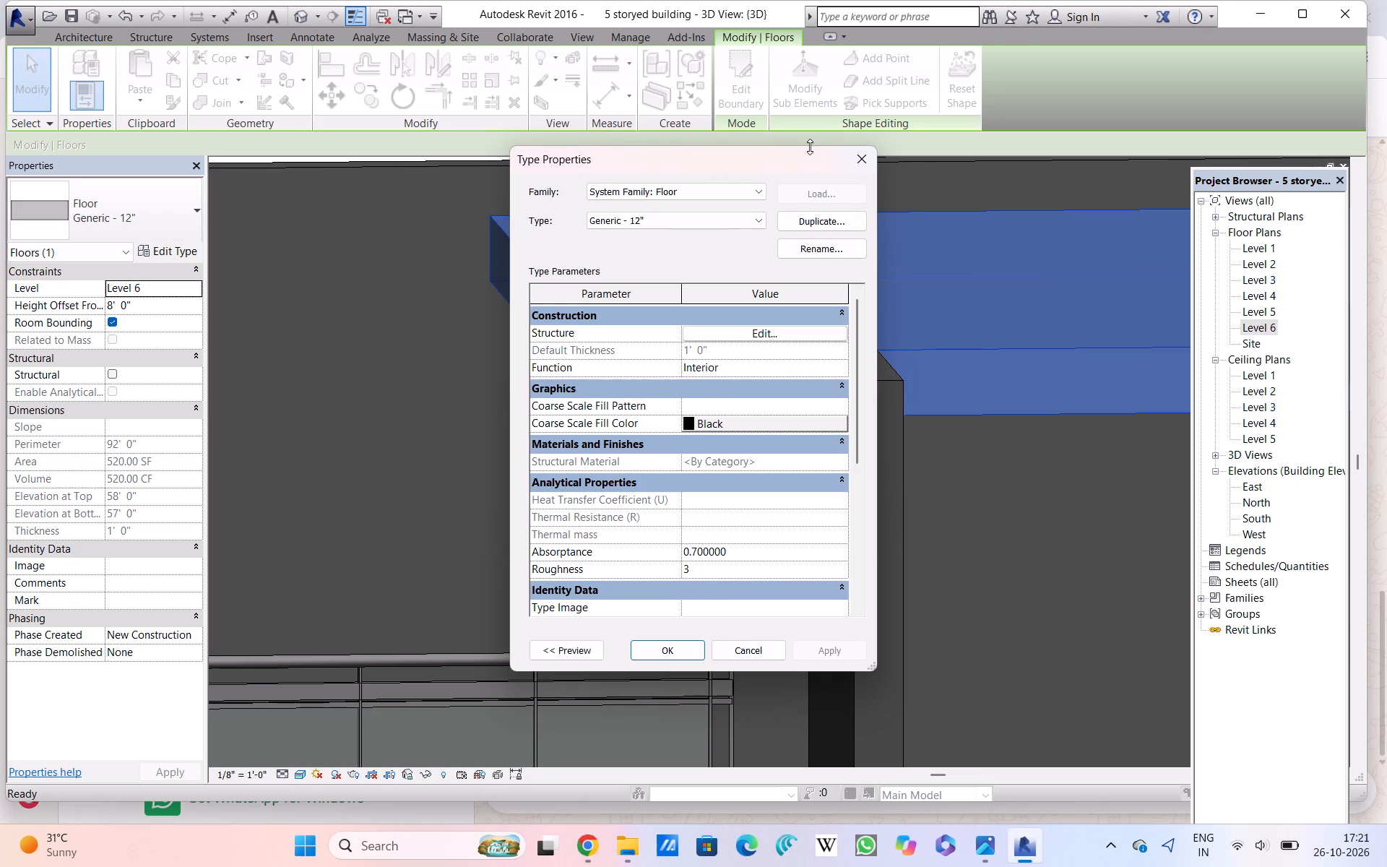
{"action": "double_click", "coordinate": [719, 345]}
{"action": "double_click", "coordinate": [717, 346]}
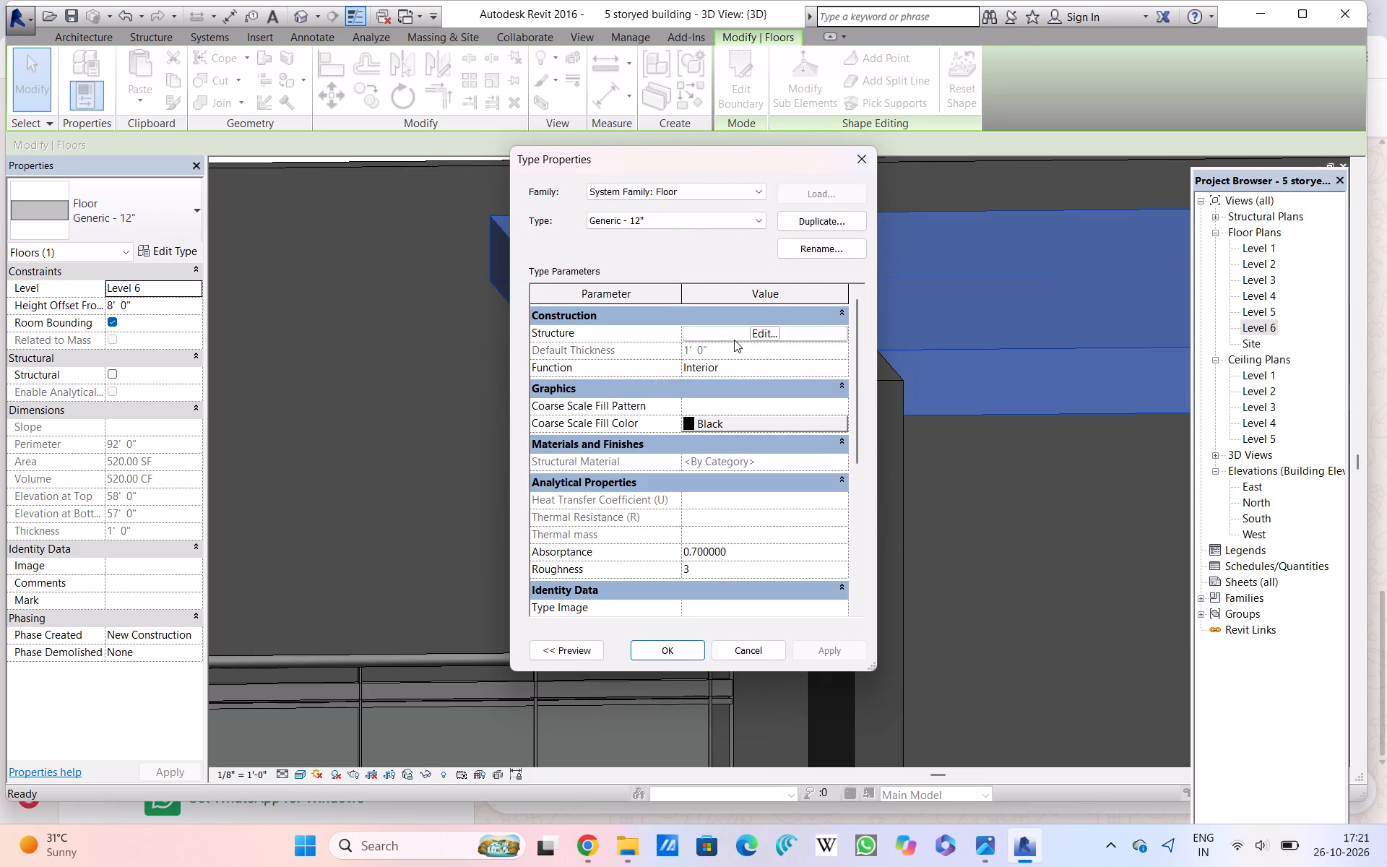
{"action": "double_click", "coordinate": [729, 347]}
{"action": "left_click", "coordinate": [762, 329]}
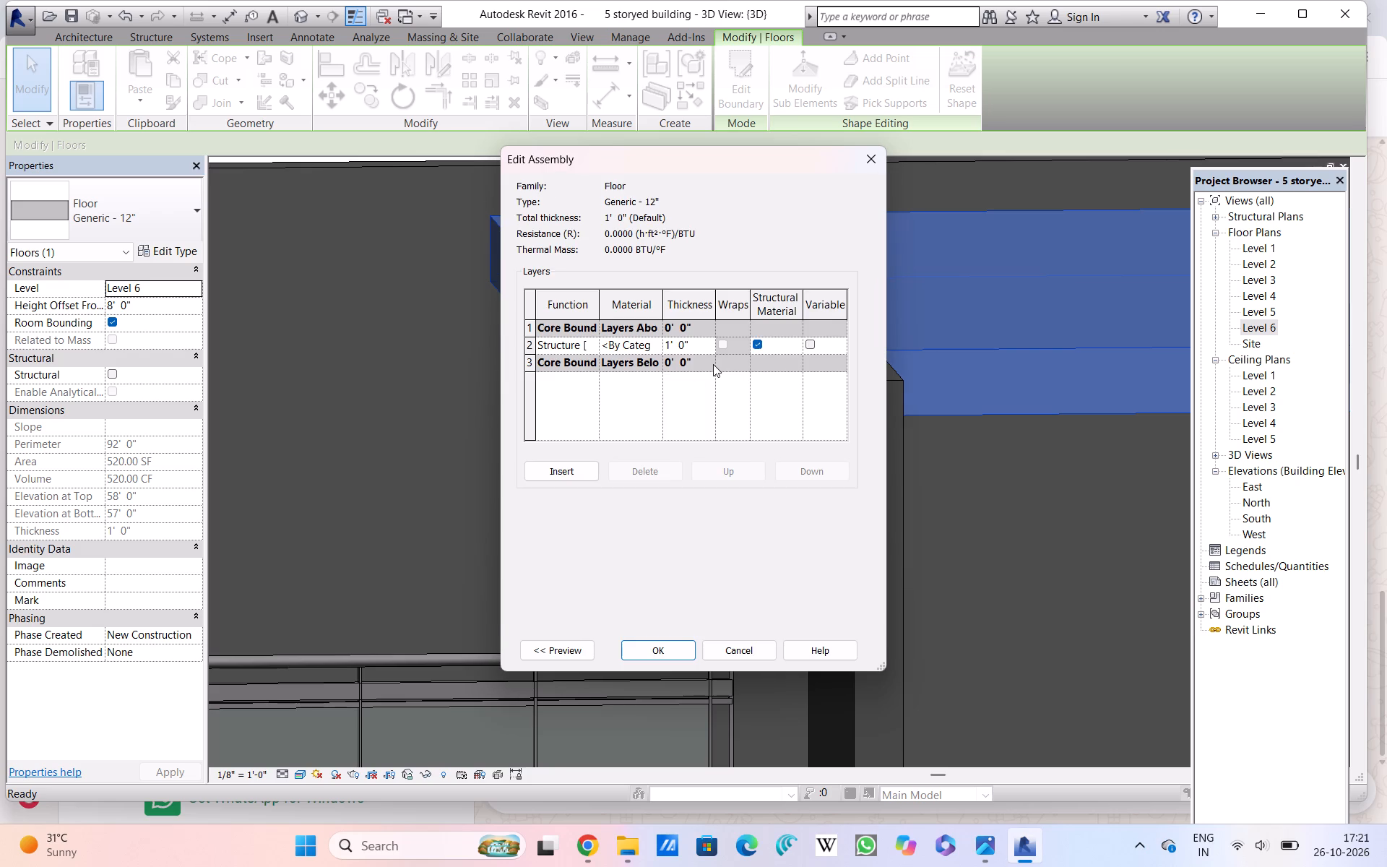
{"action": "left_click", "coordinate": [693, 342]}
{"action": "left_click_drag", "start_coordinate": [693, 342], "coordinate": [665, 348]}
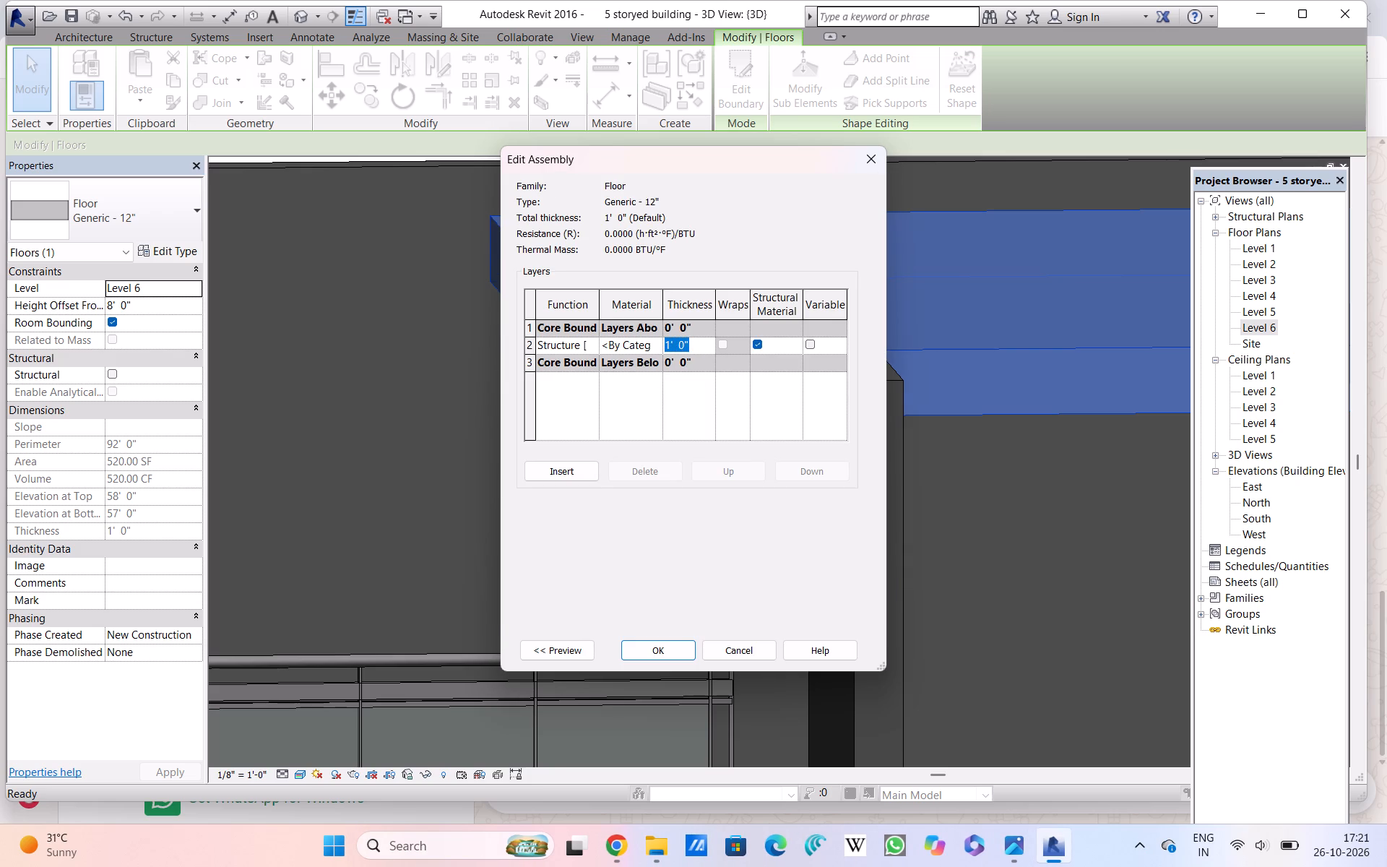
{"action": "key", "text": "BackSpace"}
{"action": "key", "text": "2"}
{"action": "type", "text": ".5"}
{"action": "key", "text": "apostrophe"}
{"action": "key", "text": "Return"}
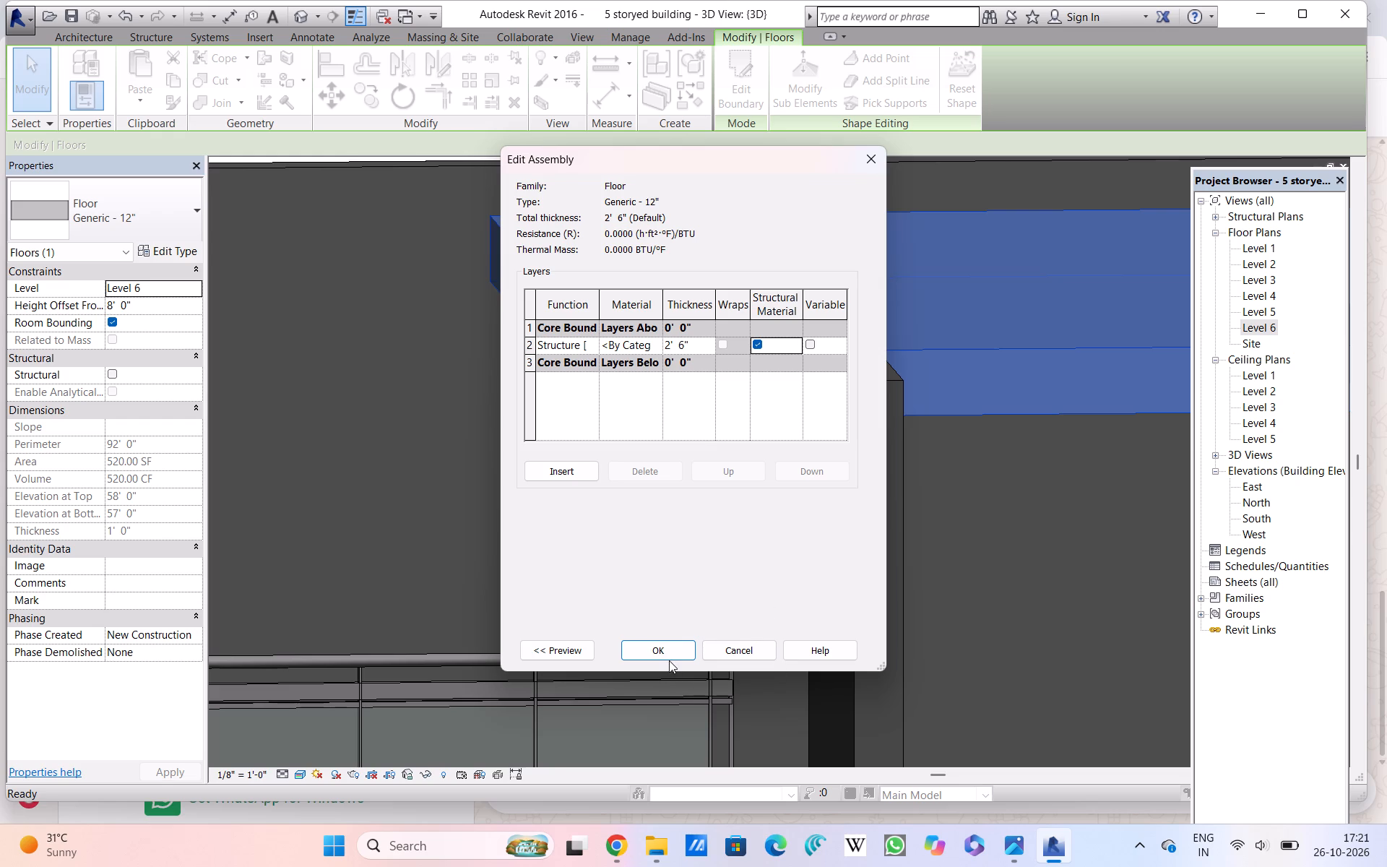
{"action": "left_click", "coordinate": [669, 660]}
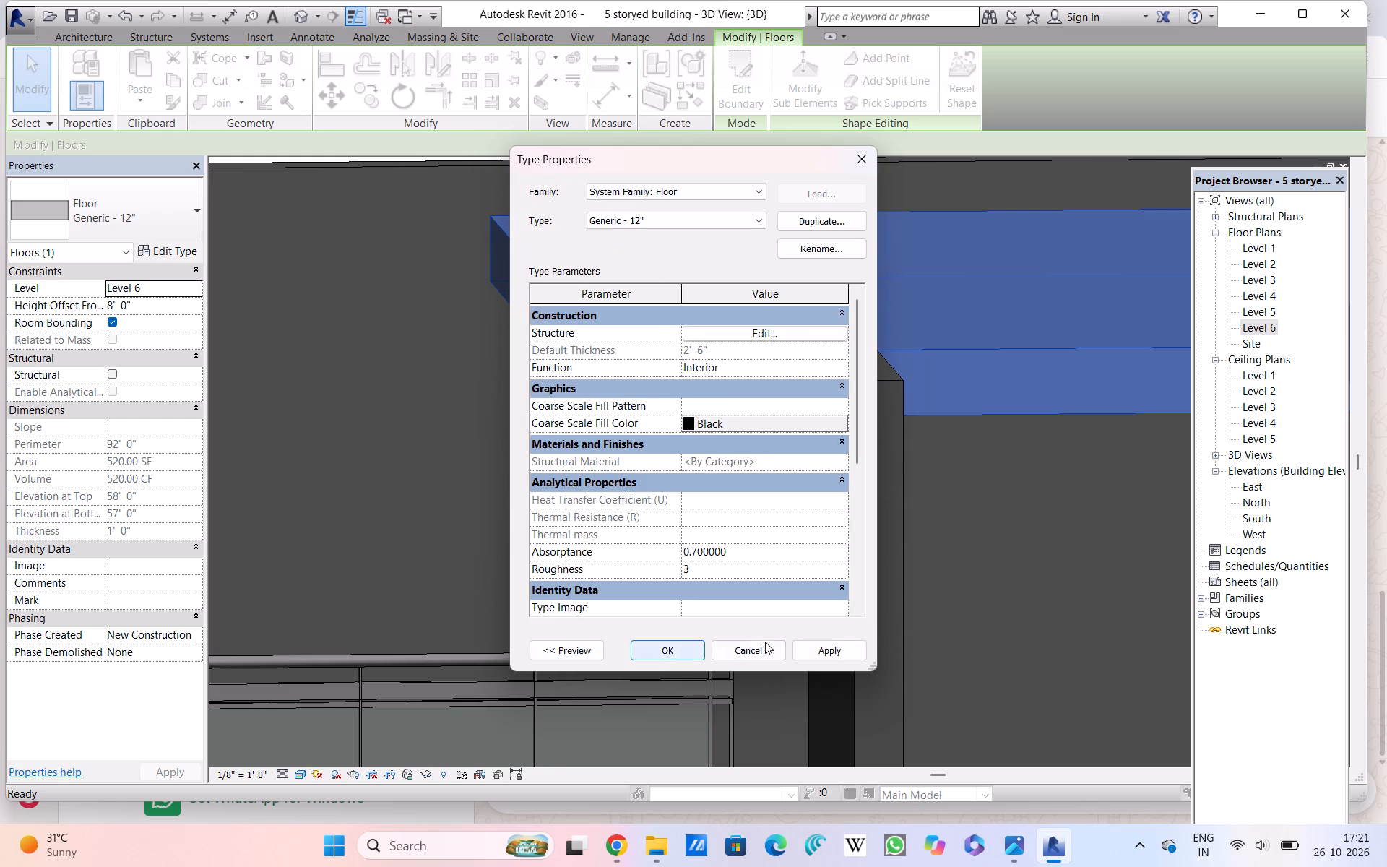
{"action": "left_click", "coordinate": [815, 652]}
{"action": "double_click", "coordinate": [676, 649]}
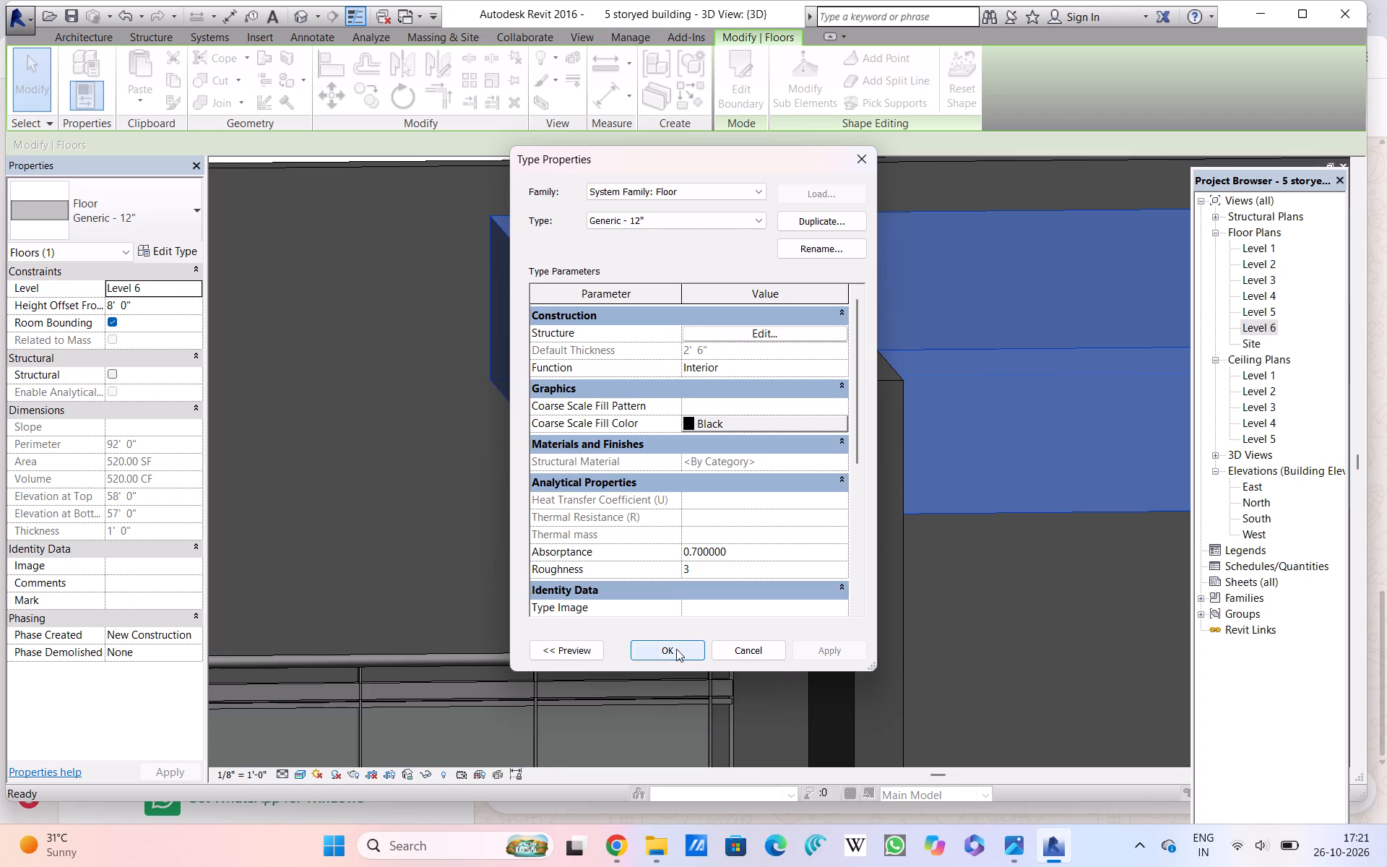
Examine the thickened slab against the projecting walls and the glass railings on the west facade.
{"action": "scroll", "coordinate": [621, 623], "scroll_direction": "down", "scroll_amount": 9}
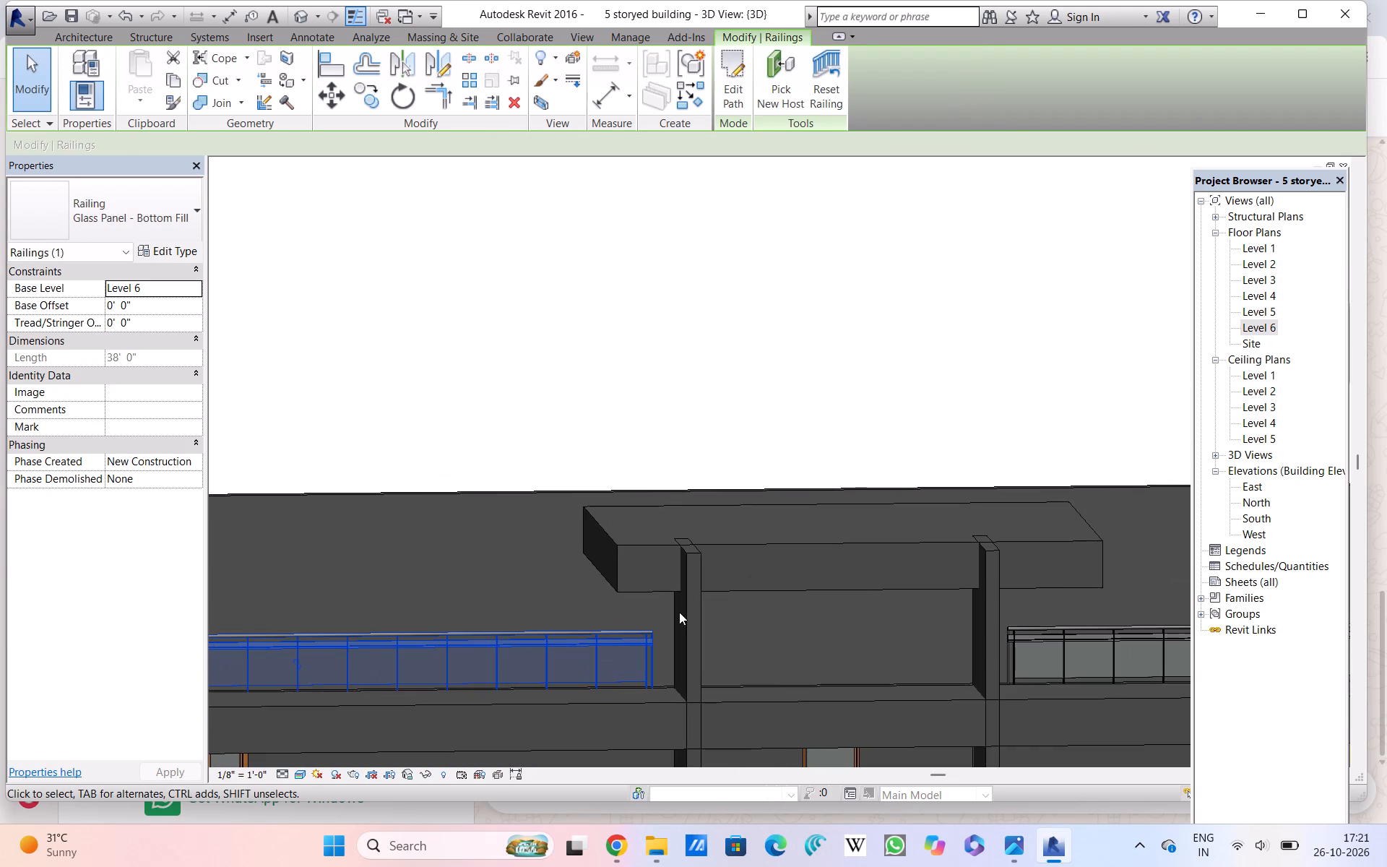
{"action": "middle_click_drag", "start_coordinate": [761, 629], "coordinate": [567, 501]}
{"action": "scroll", "coordinate": [580, 495], "scroll_direction": "down", "scroll_amount": 6}
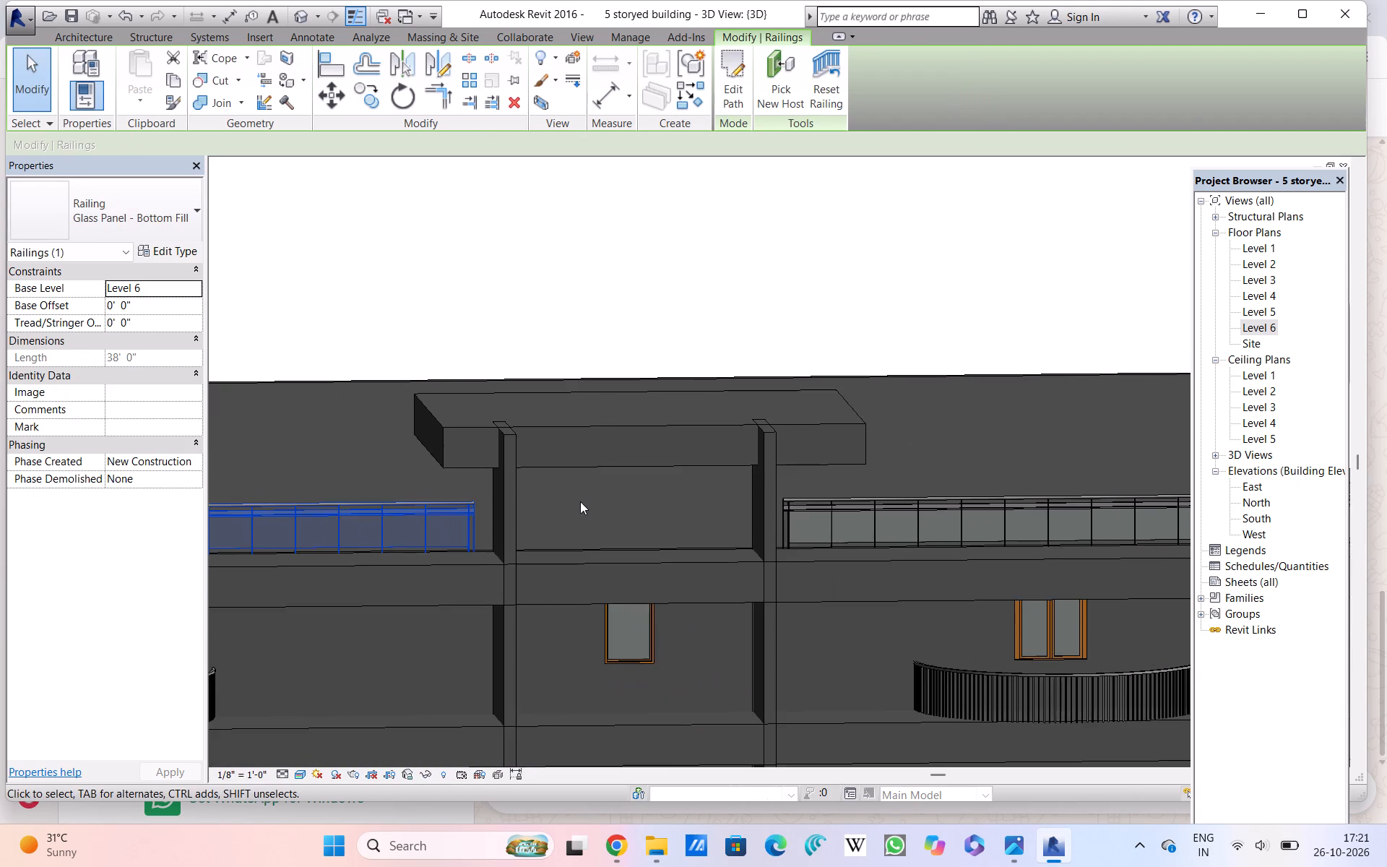
{"action": "scroll", "coordinate": [580, 501], "scroll_direction": "down", "scroll_amount": 3}
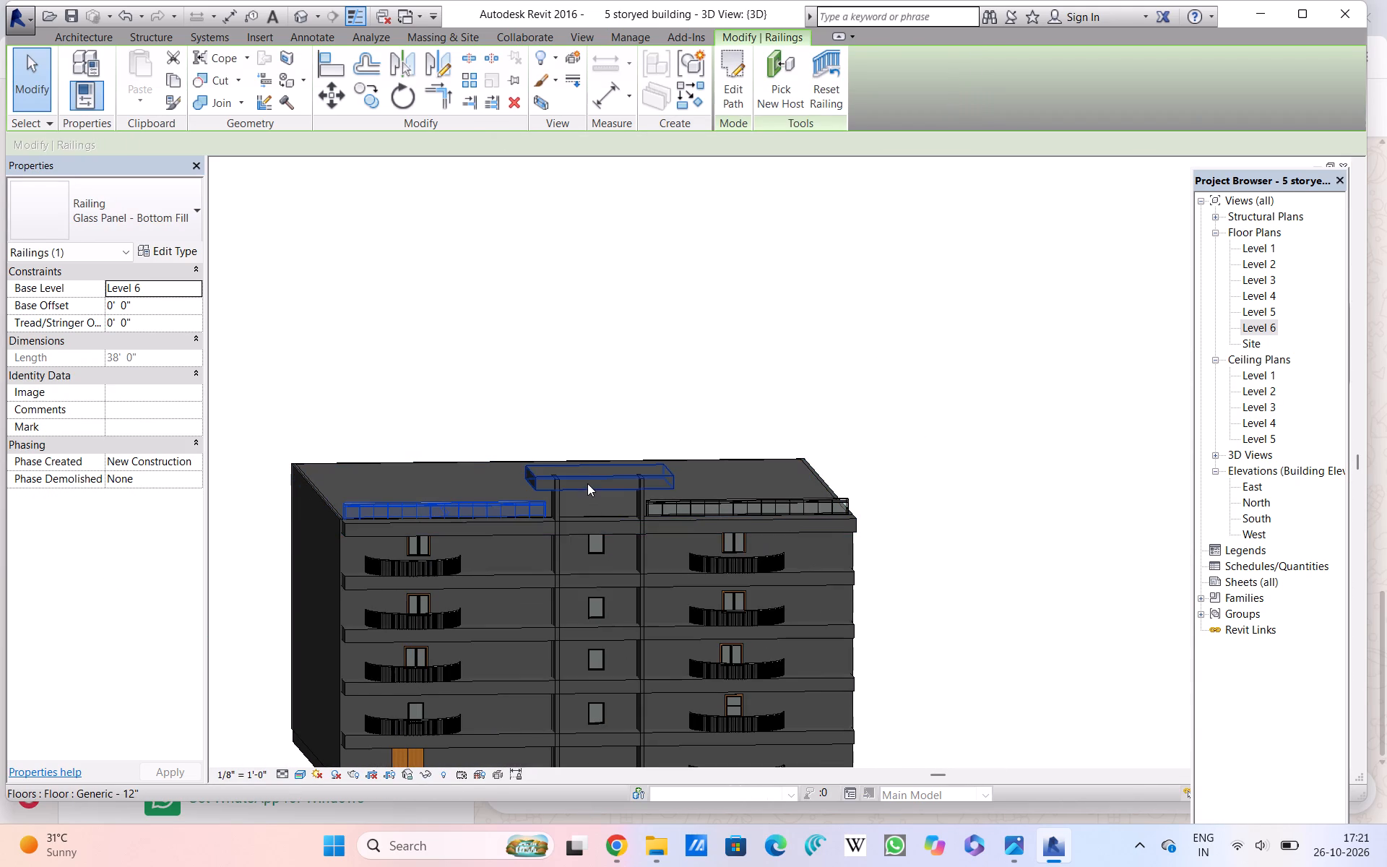
{"action": "scroll", "coordinate": [589, 476], "scroll_direction": "up", "scroll_amount": 13}
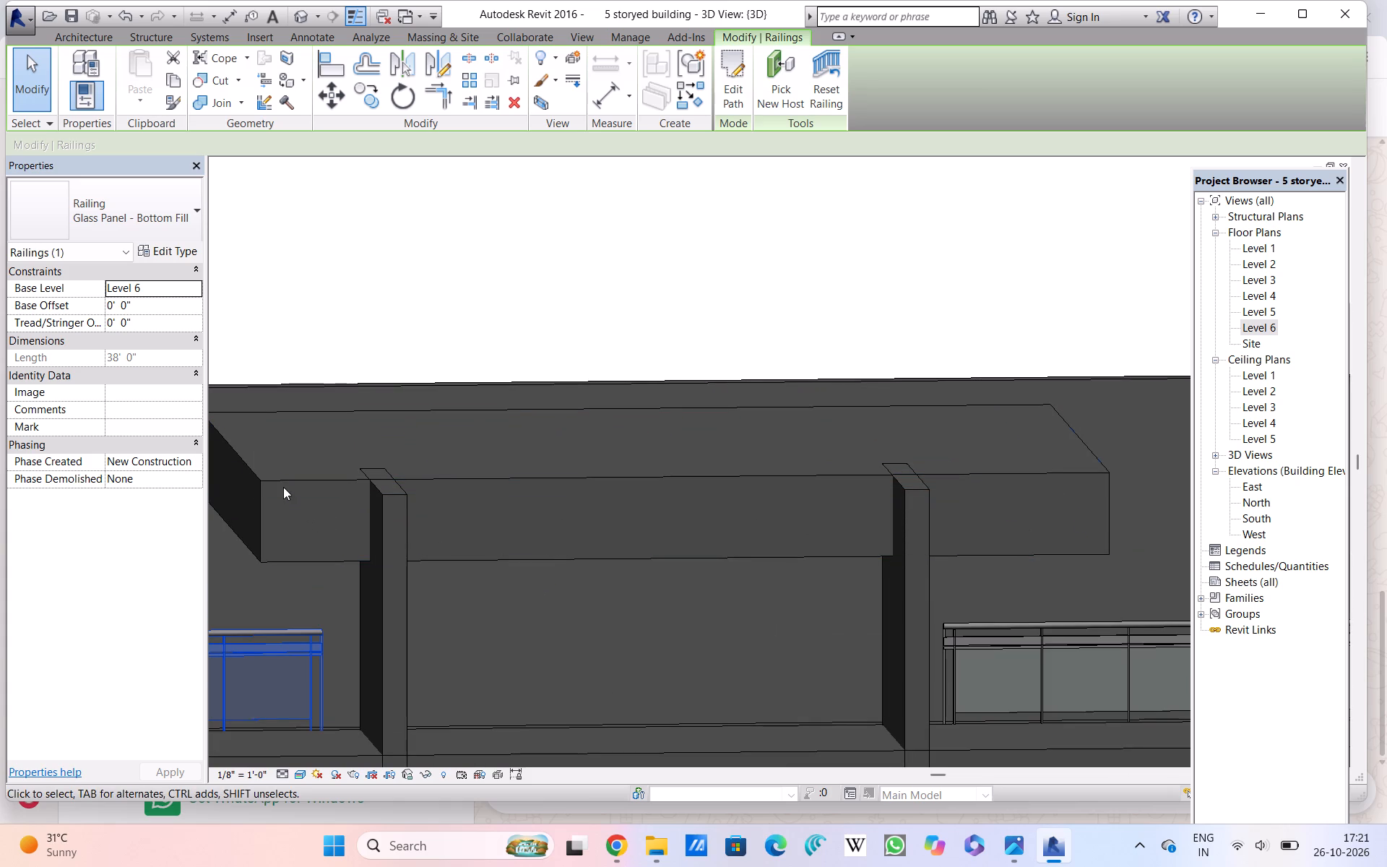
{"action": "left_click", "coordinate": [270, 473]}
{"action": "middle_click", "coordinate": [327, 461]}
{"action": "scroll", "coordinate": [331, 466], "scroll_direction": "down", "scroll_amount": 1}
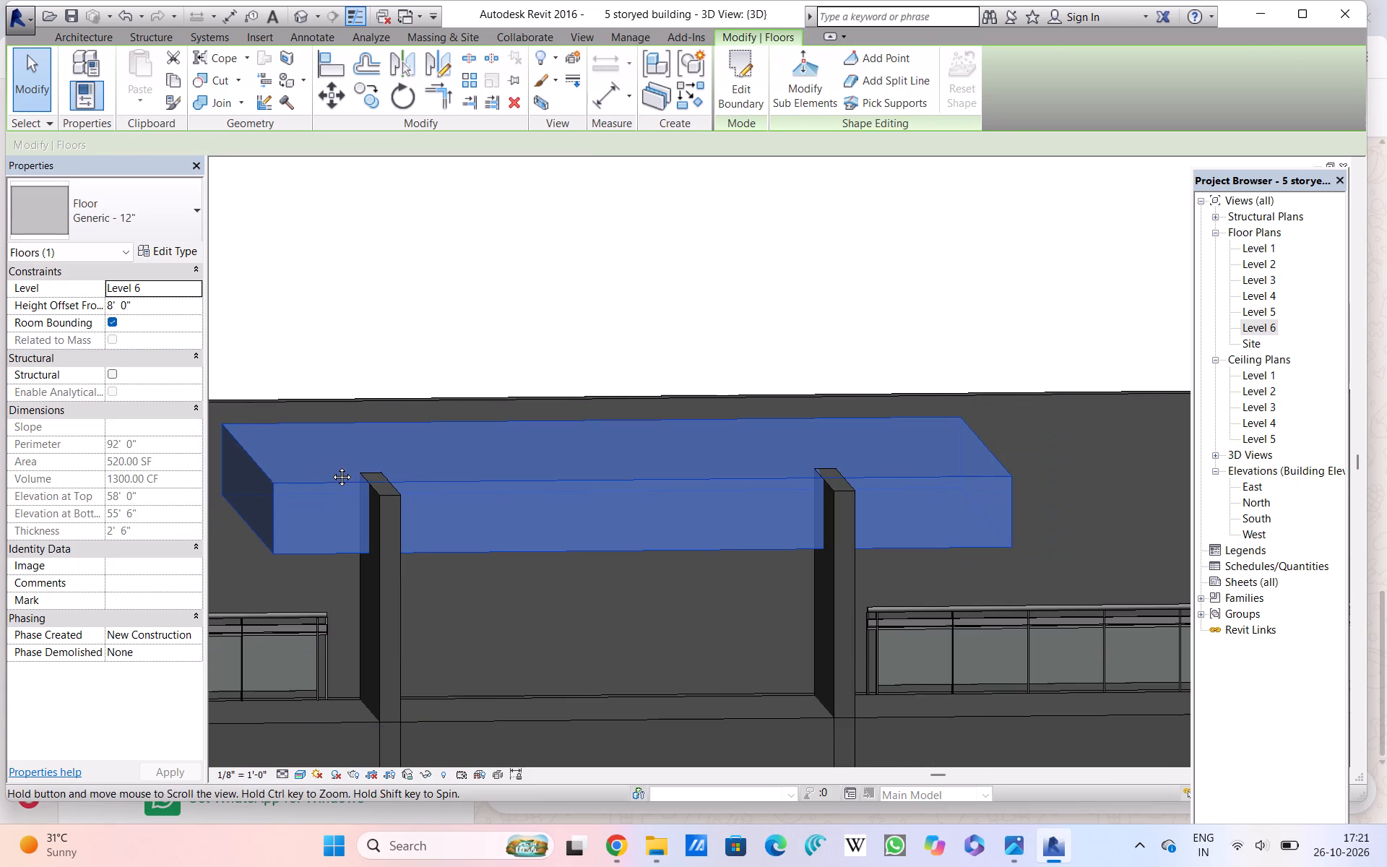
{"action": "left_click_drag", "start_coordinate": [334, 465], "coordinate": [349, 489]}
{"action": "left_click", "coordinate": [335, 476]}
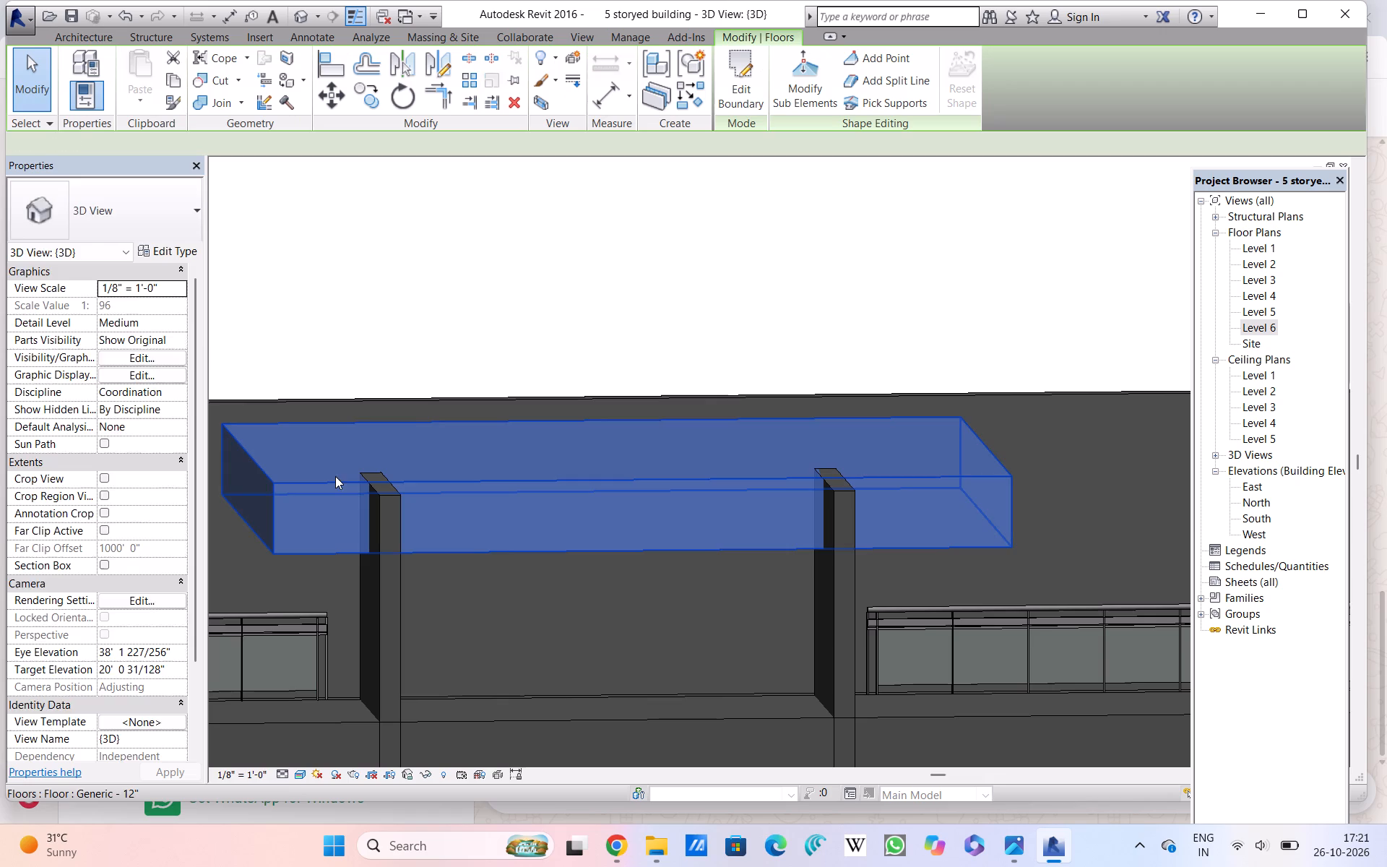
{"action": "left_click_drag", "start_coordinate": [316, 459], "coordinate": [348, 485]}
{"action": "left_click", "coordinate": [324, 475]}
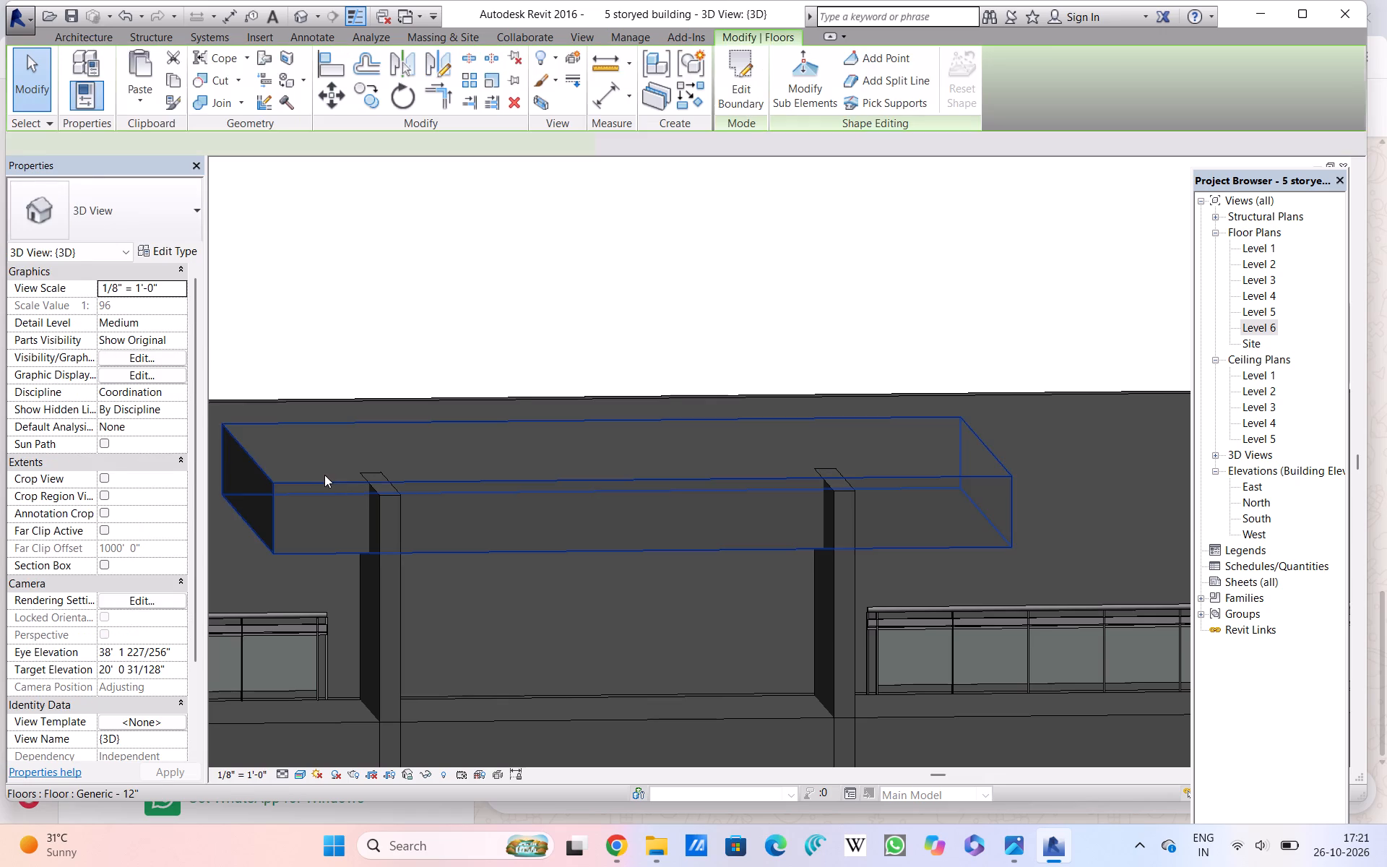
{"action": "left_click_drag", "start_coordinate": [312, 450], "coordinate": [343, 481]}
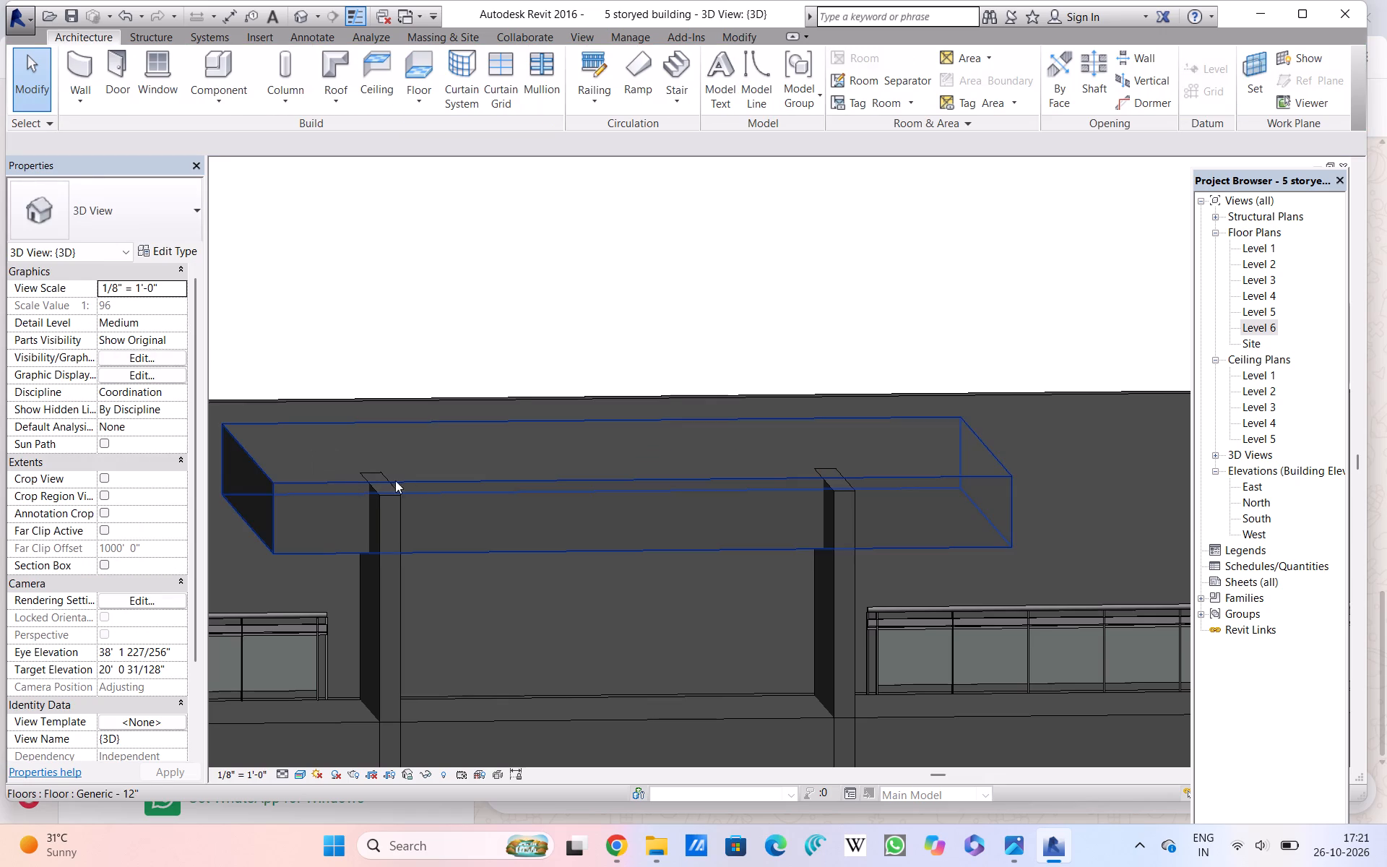
Examine the central bay between the two projecting walls in the Level 5 and Level 6 floor plans.
{"action": "triple_click", "coordinate": [1245, 322]}
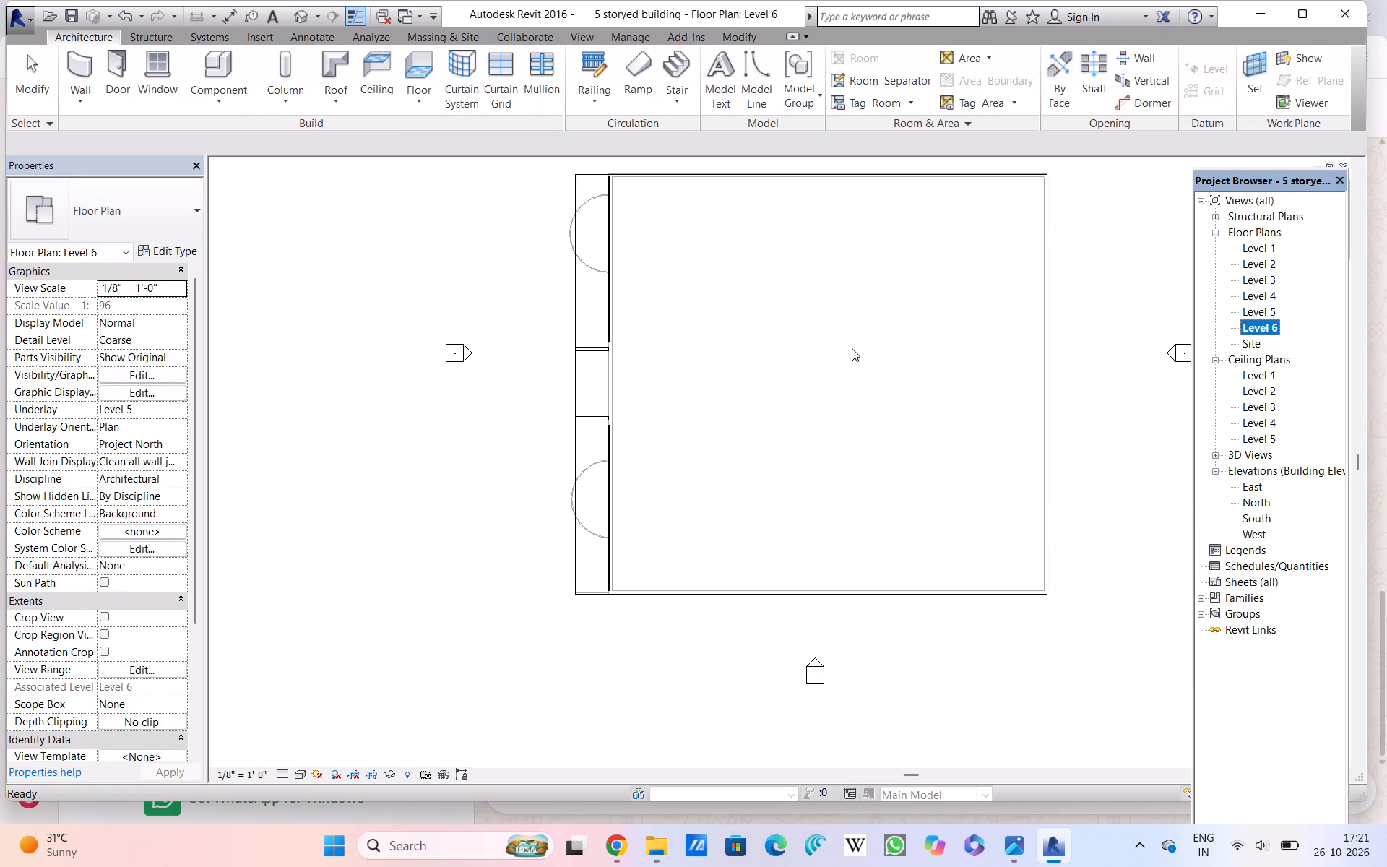
{"action": "double_click", "coordinate": [1264, 318]}
{"action": "left_click", "coordinate": [1266, 327]}
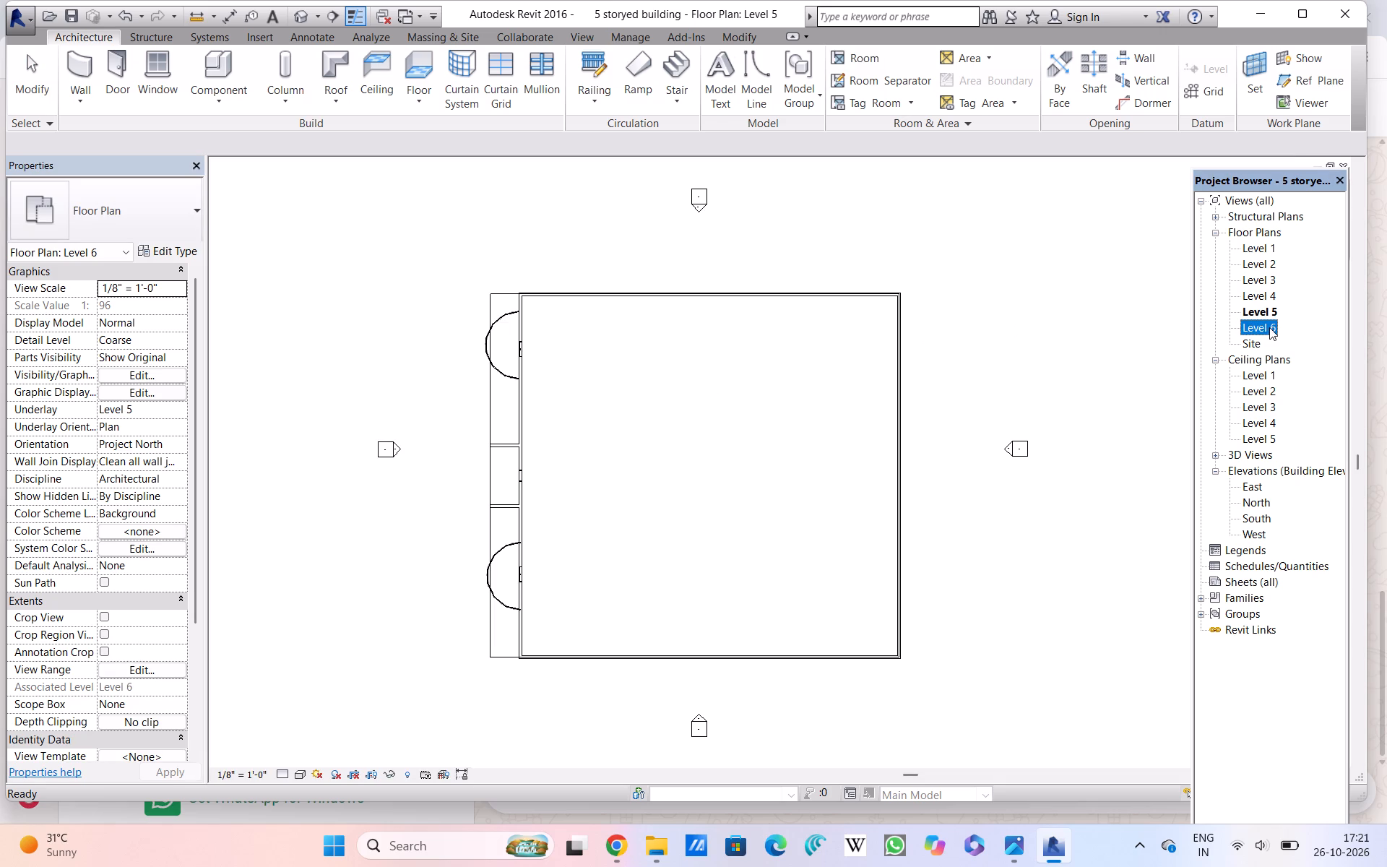
{"action": "left_click", "coordinate": [515, 475]}
{"action": "scroll", "coordinate": [518, 494], "scroll_direction": "up", "scroll_amount": 6}
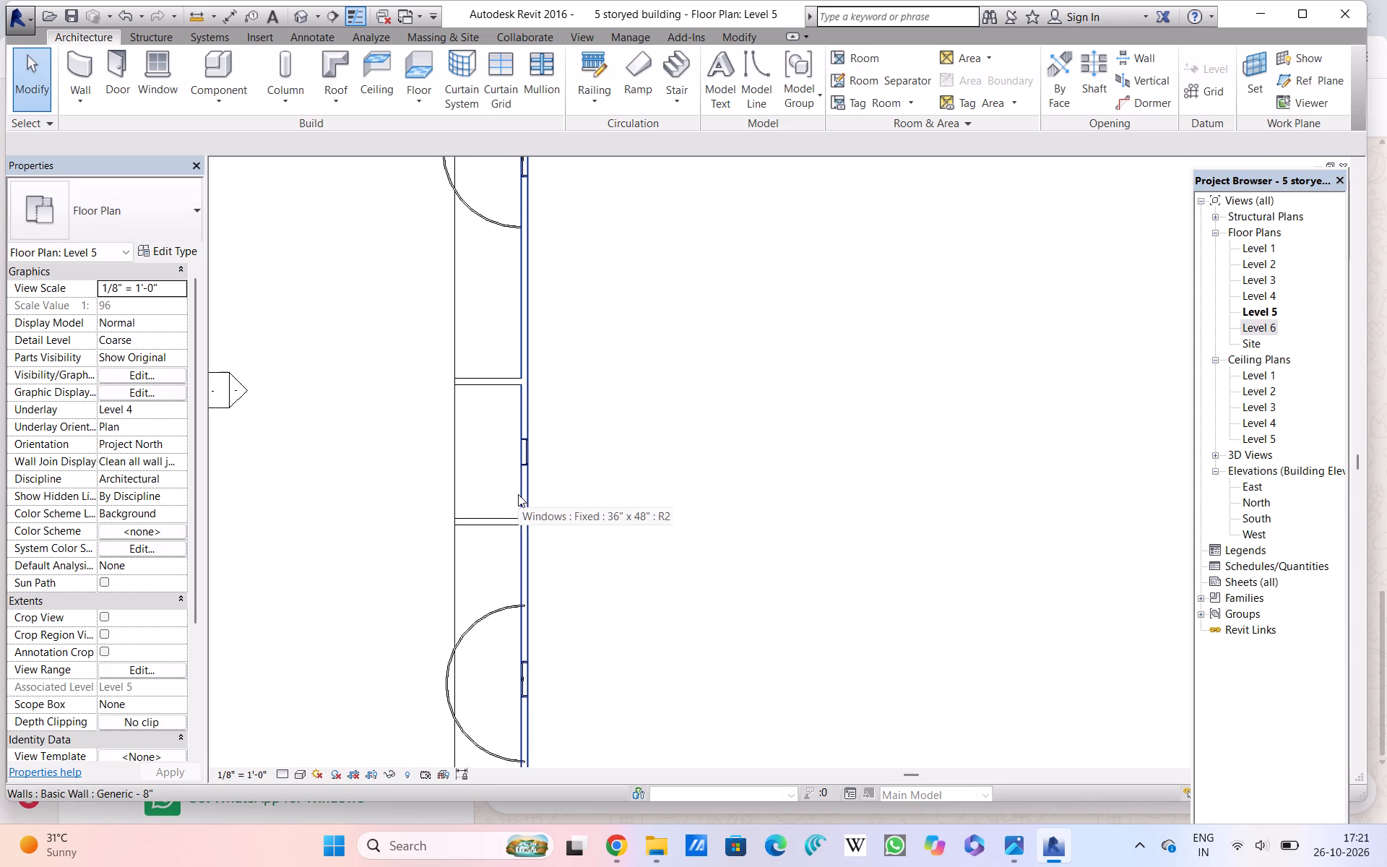
{"action": "scroll", "coordinate": [518, 494], "scroll_direction": "up", "scroll_amount": 5}
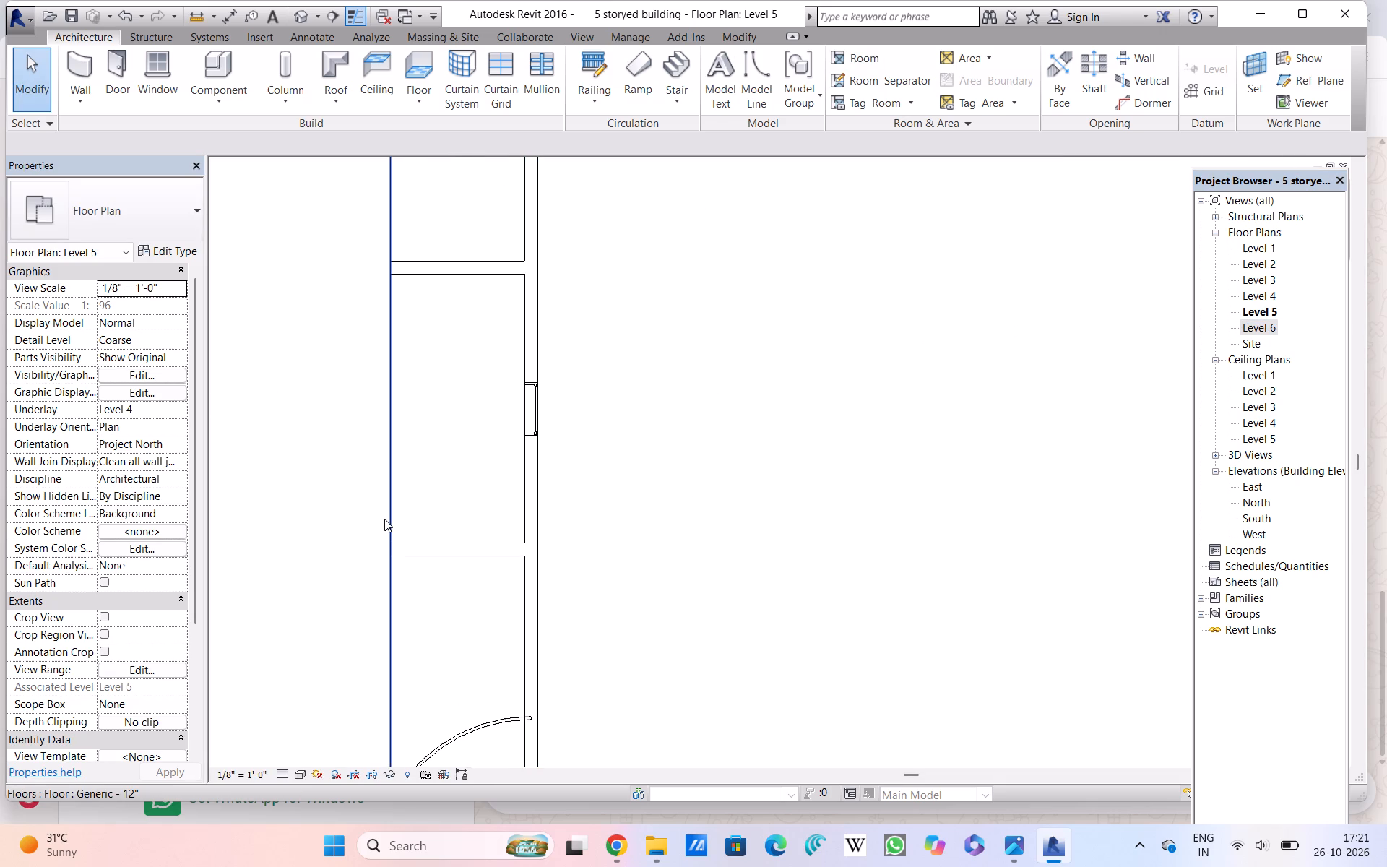
{"action": "triple_click", "coordinate": [1265, 327]}
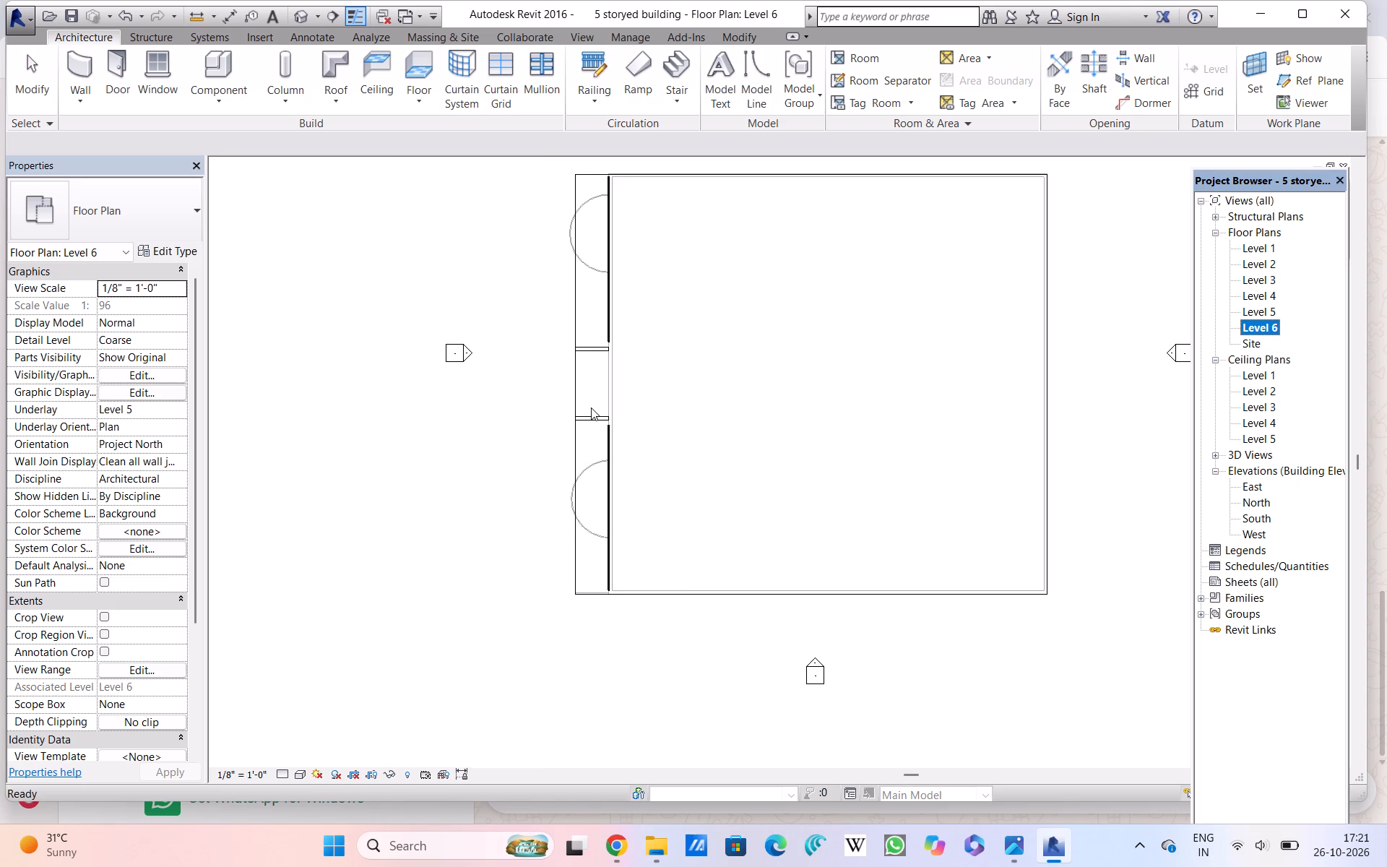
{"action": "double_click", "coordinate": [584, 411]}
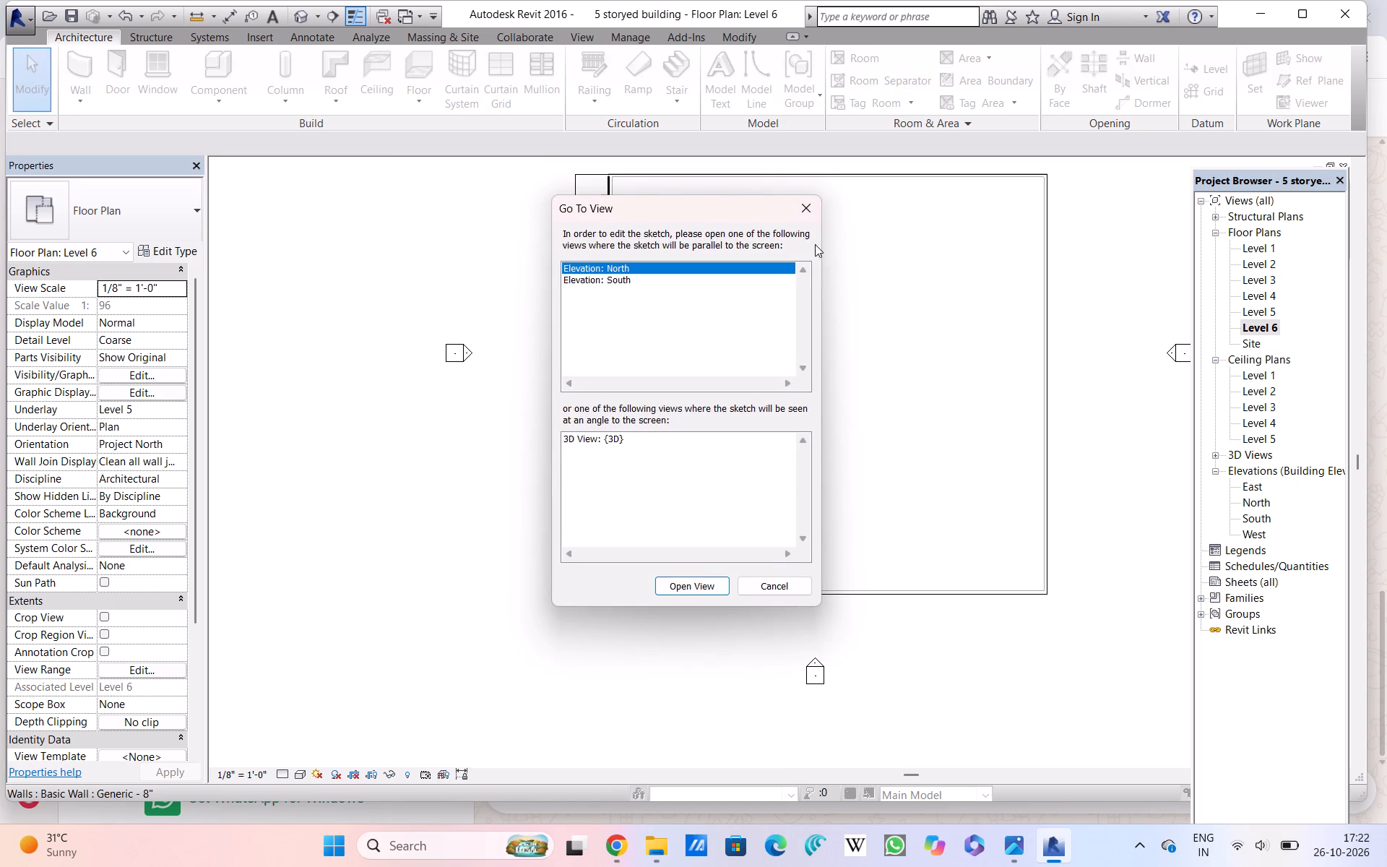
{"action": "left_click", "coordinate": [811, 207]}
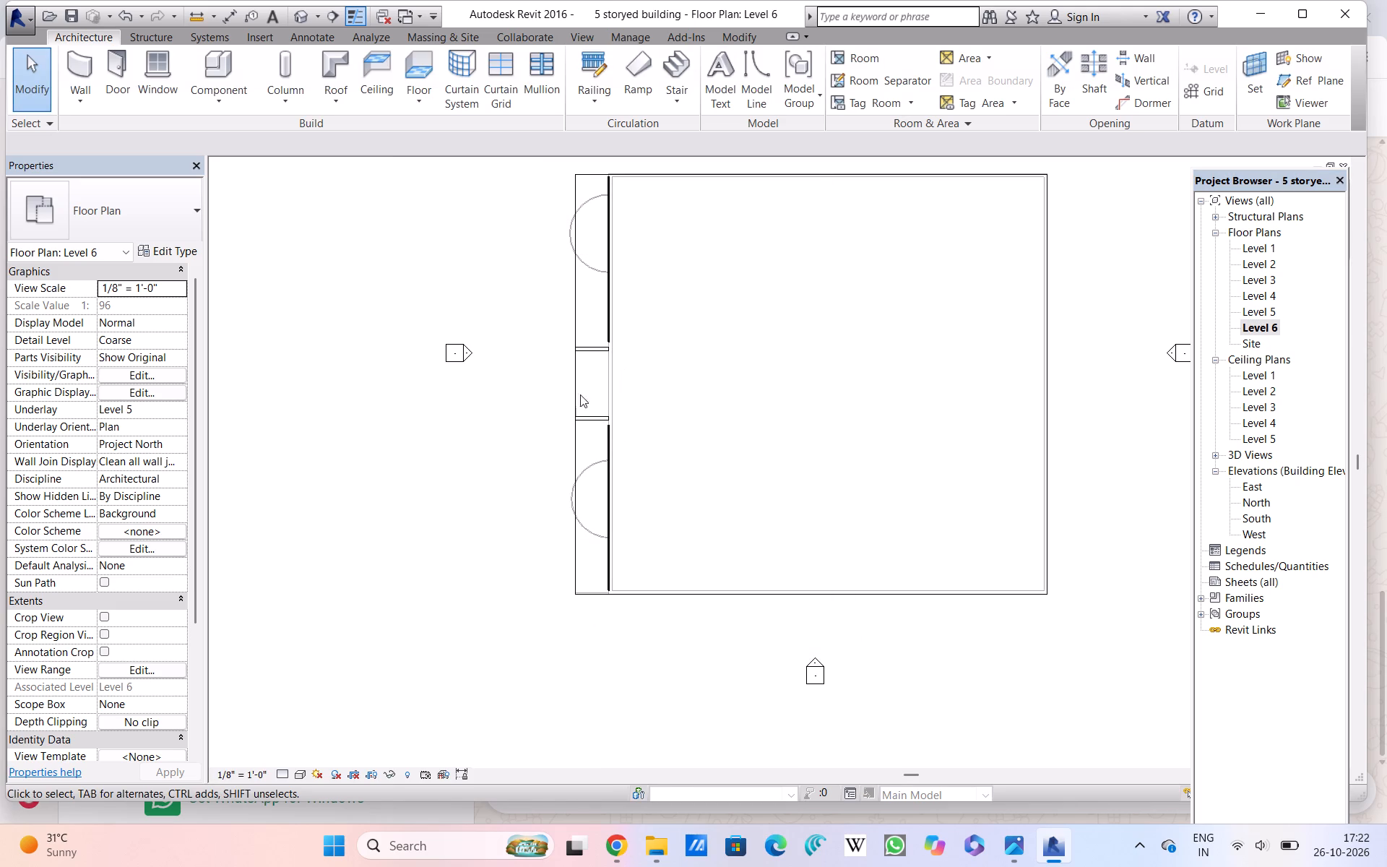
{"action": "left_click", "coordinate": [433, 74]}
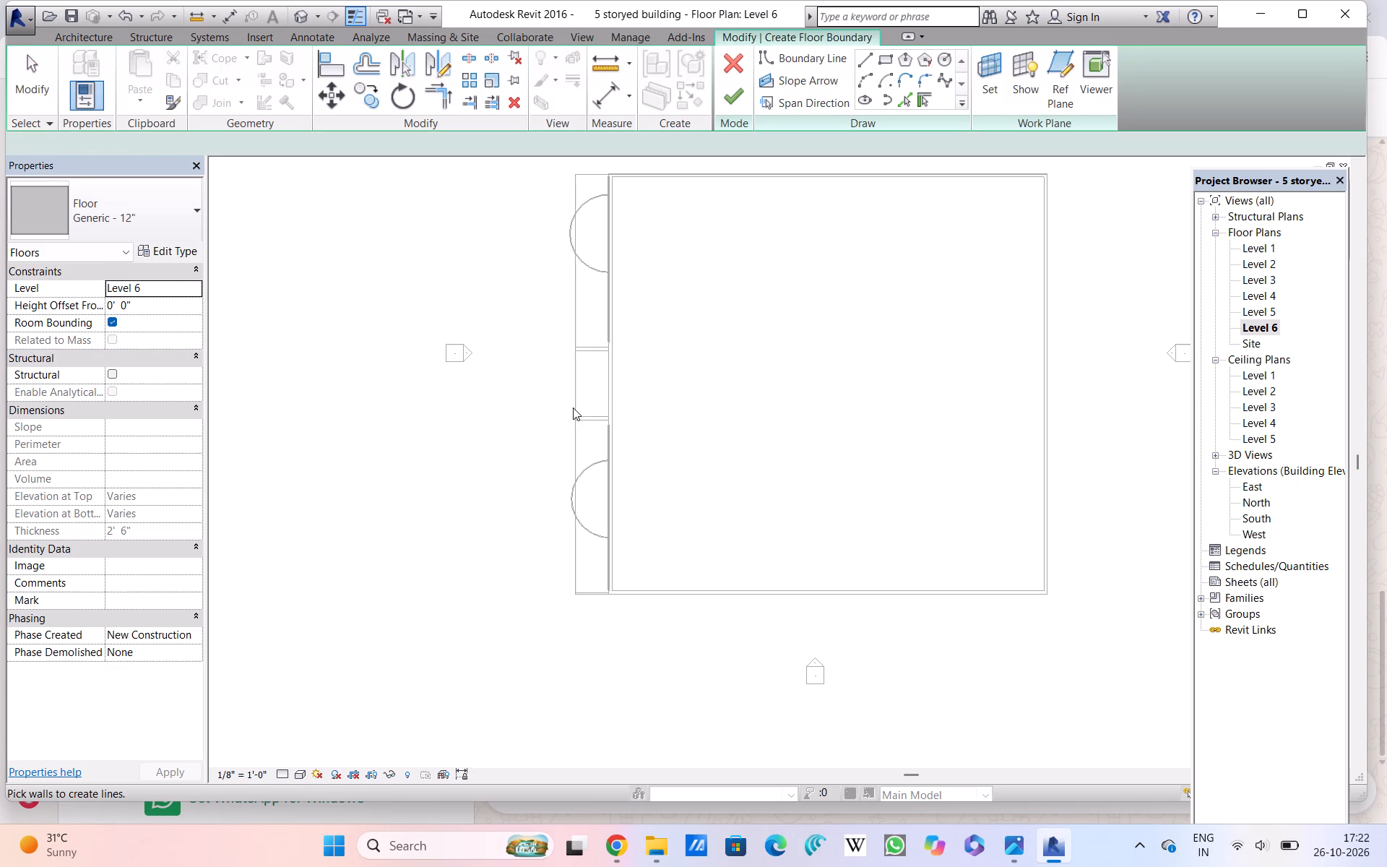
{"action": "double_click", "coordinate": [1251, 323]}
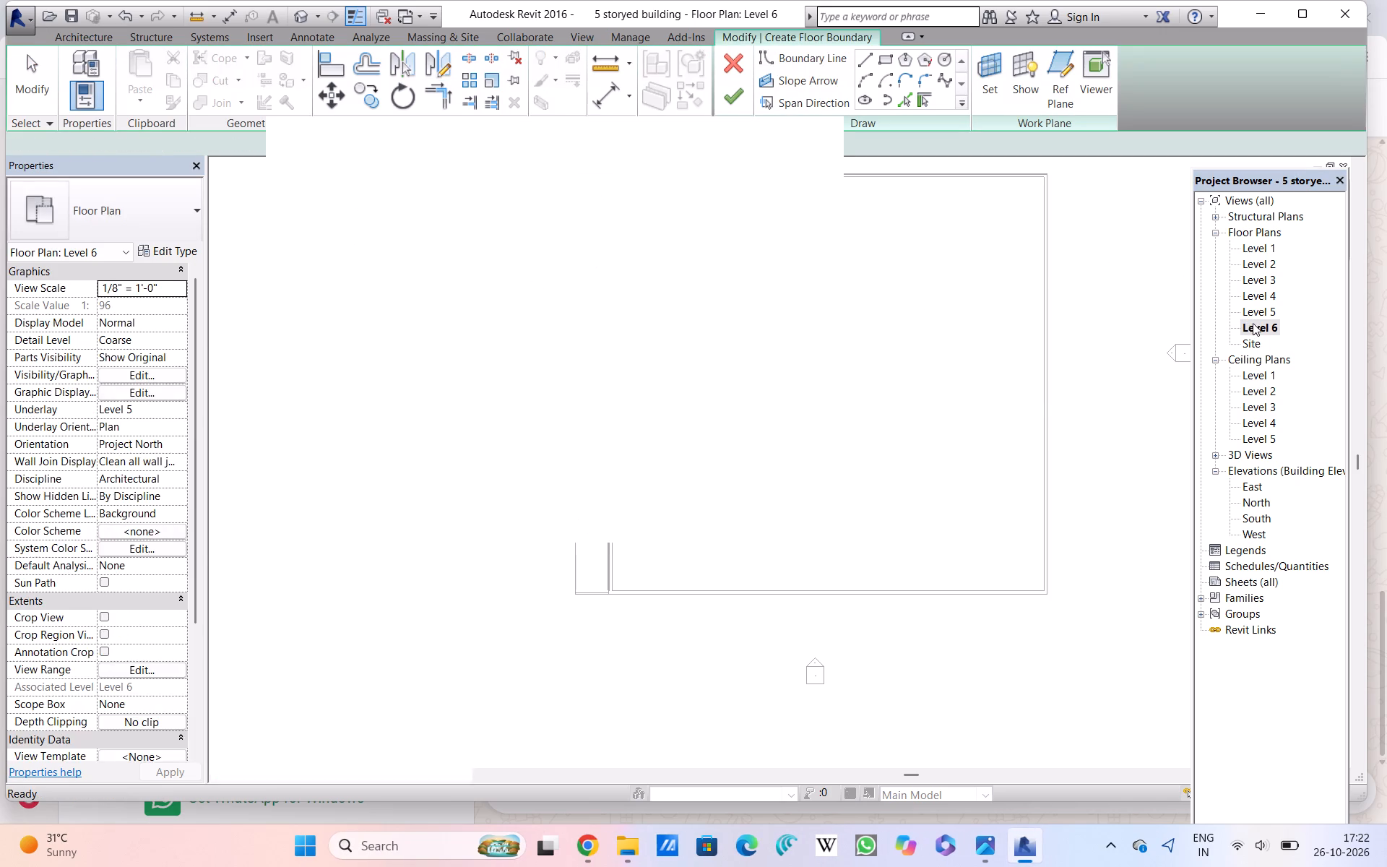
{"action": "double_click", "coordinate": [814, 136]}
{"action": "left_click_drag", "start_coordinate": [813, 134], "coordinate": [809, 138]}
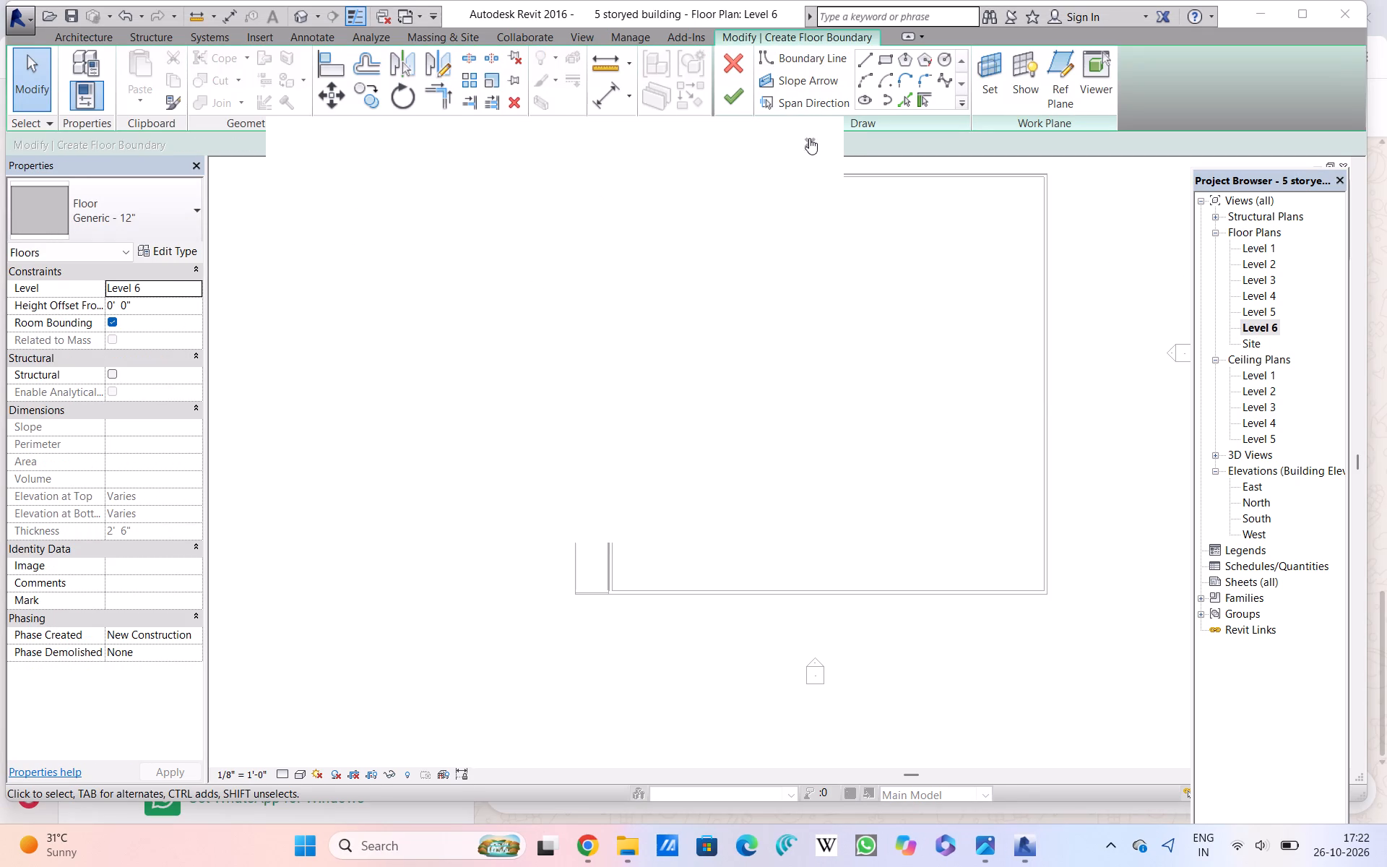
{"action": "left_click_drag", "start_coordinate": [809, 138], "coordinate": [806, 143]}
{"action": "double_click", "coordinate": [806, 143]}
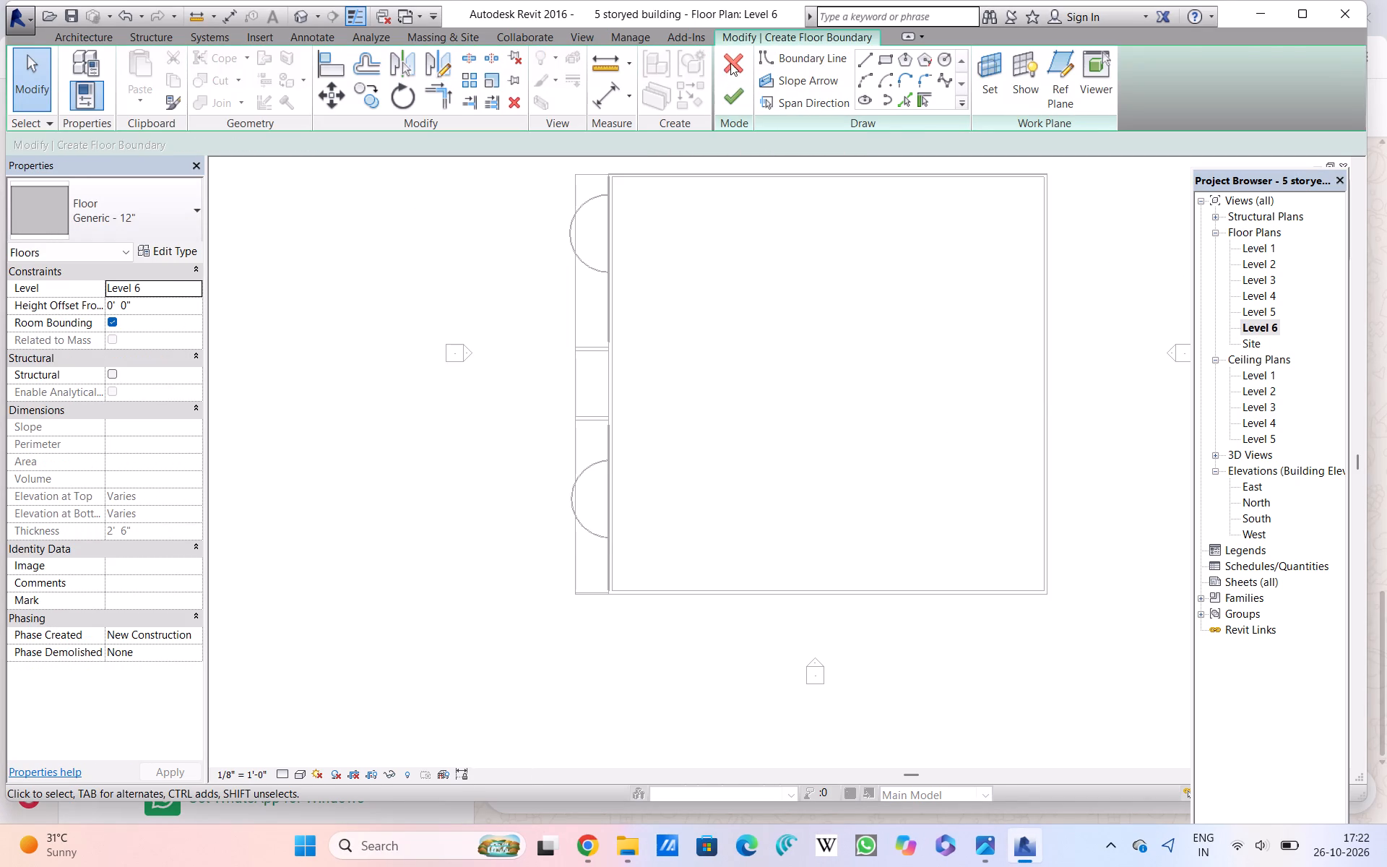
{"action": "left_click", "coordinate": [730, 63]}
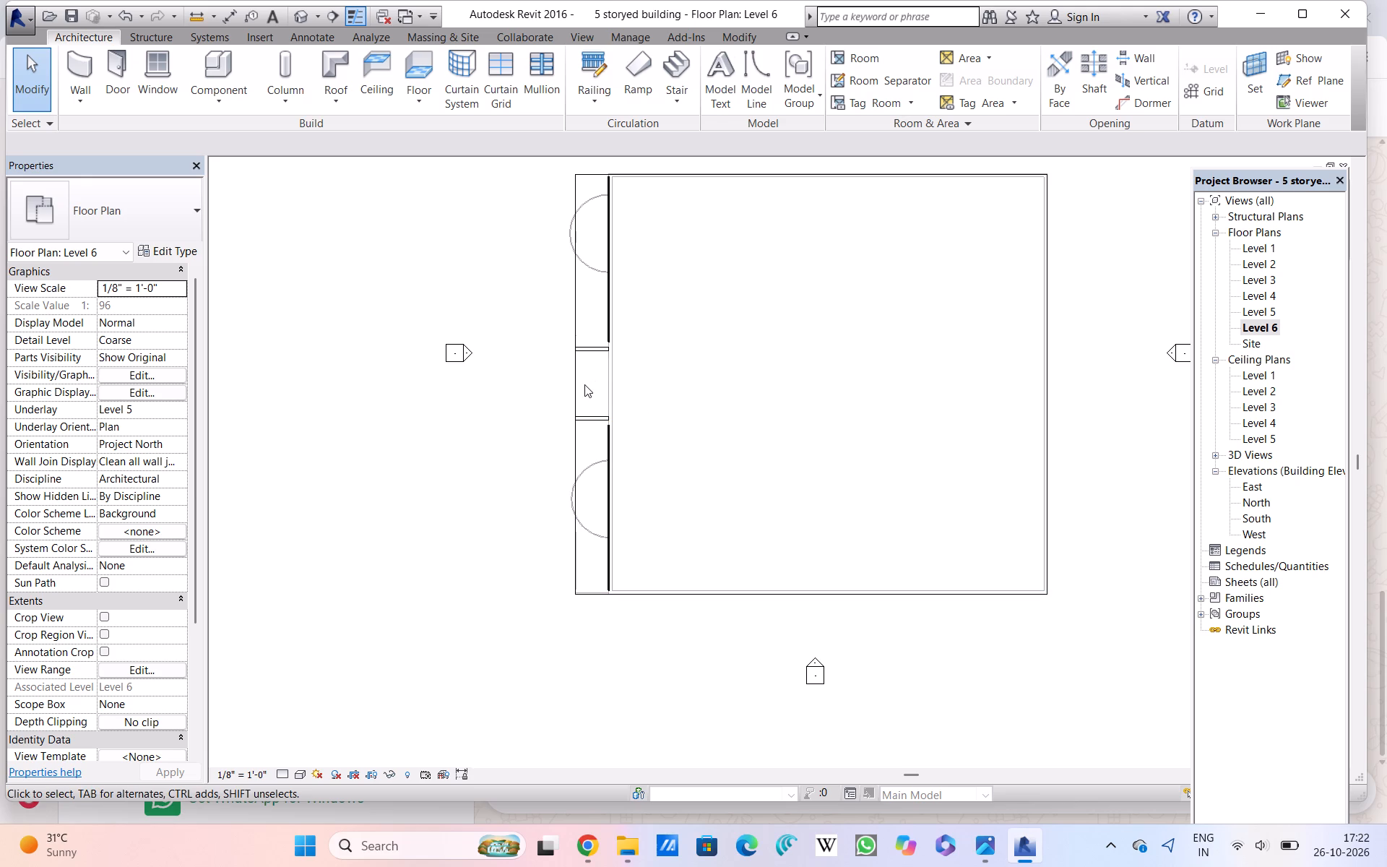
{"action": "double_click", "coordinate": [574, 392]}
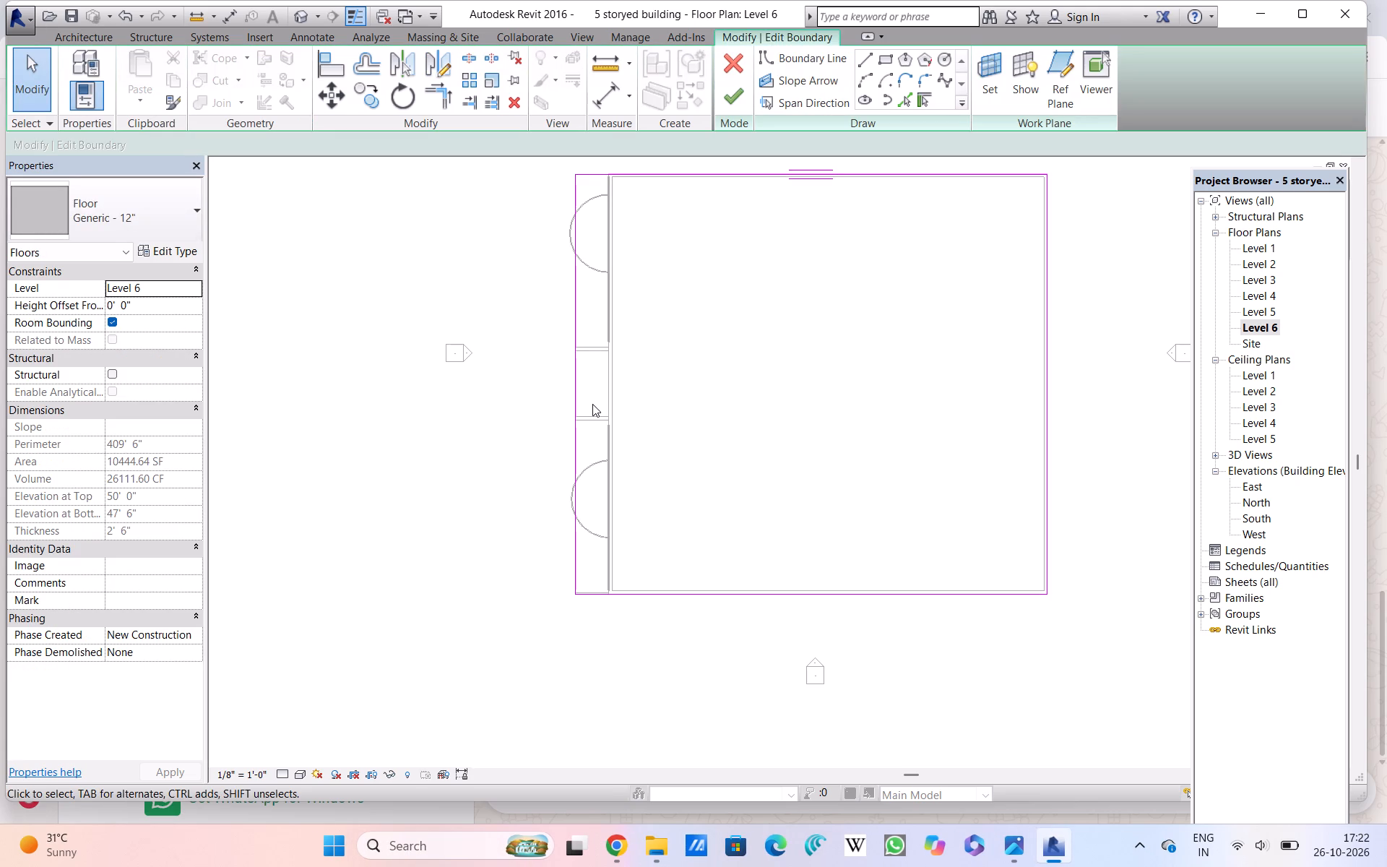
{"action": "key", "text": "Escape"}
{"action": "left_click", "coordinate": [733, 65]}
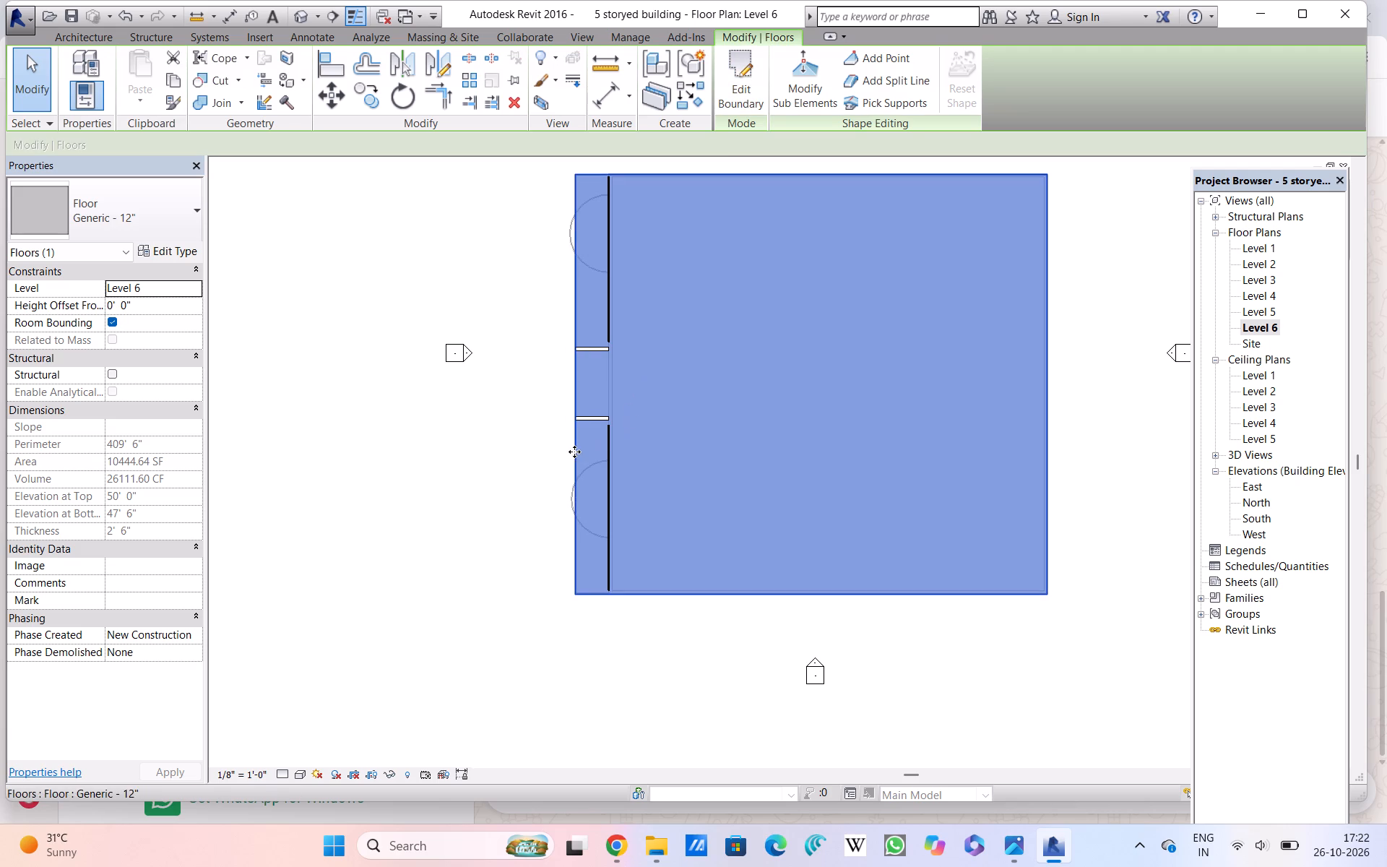
Inspect the central bay and its two projecting walls in the Level 6 floor plan, looking for the raised slab.
{"action": "left_click", "coordinate": [591, 400]}
{"action": "left_click", "coordinate": [591, 400]}
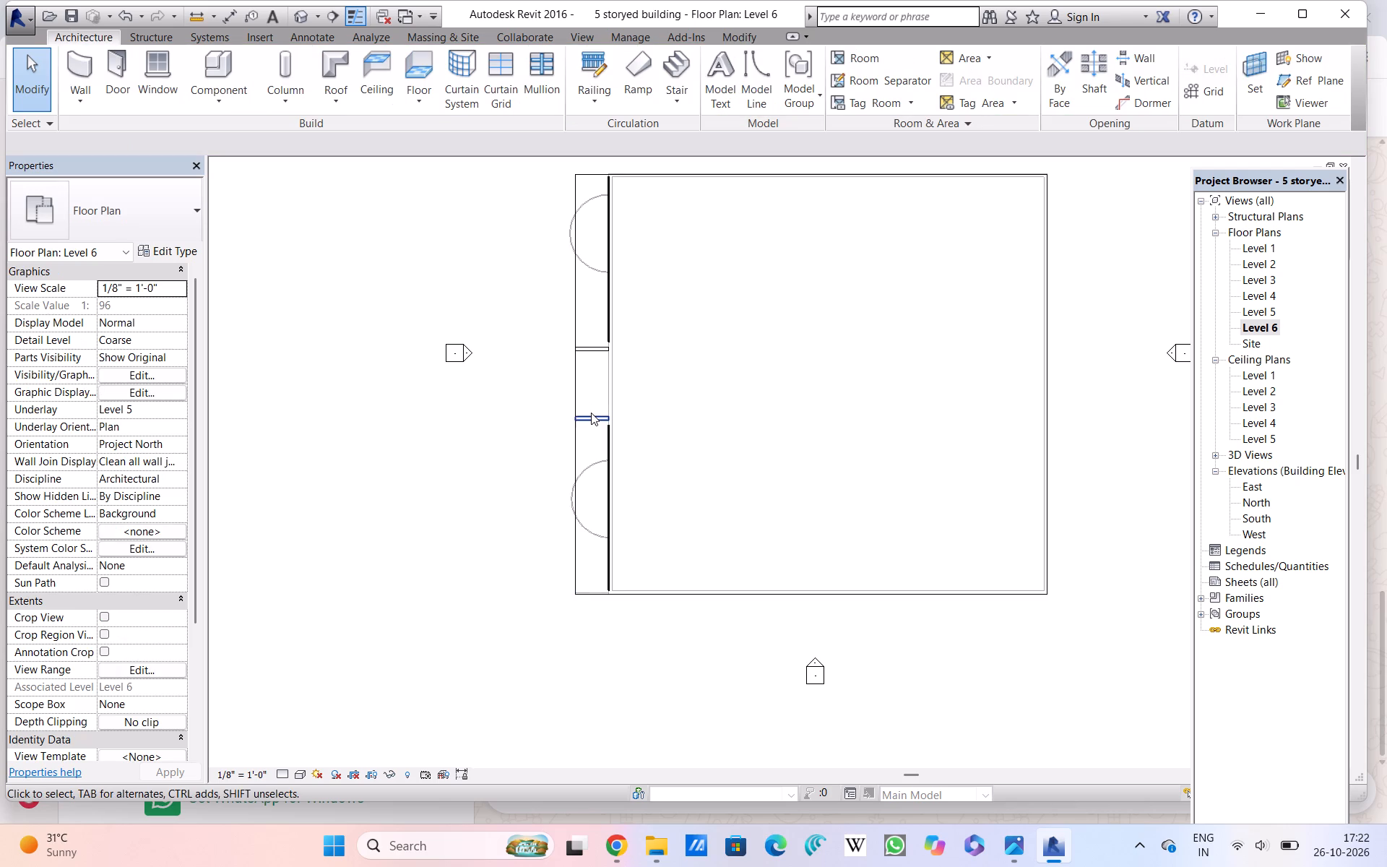
{"action": "scroll", "coordinate": [608, 374], "scroll_direction": "up", "scroll_amount": 4}
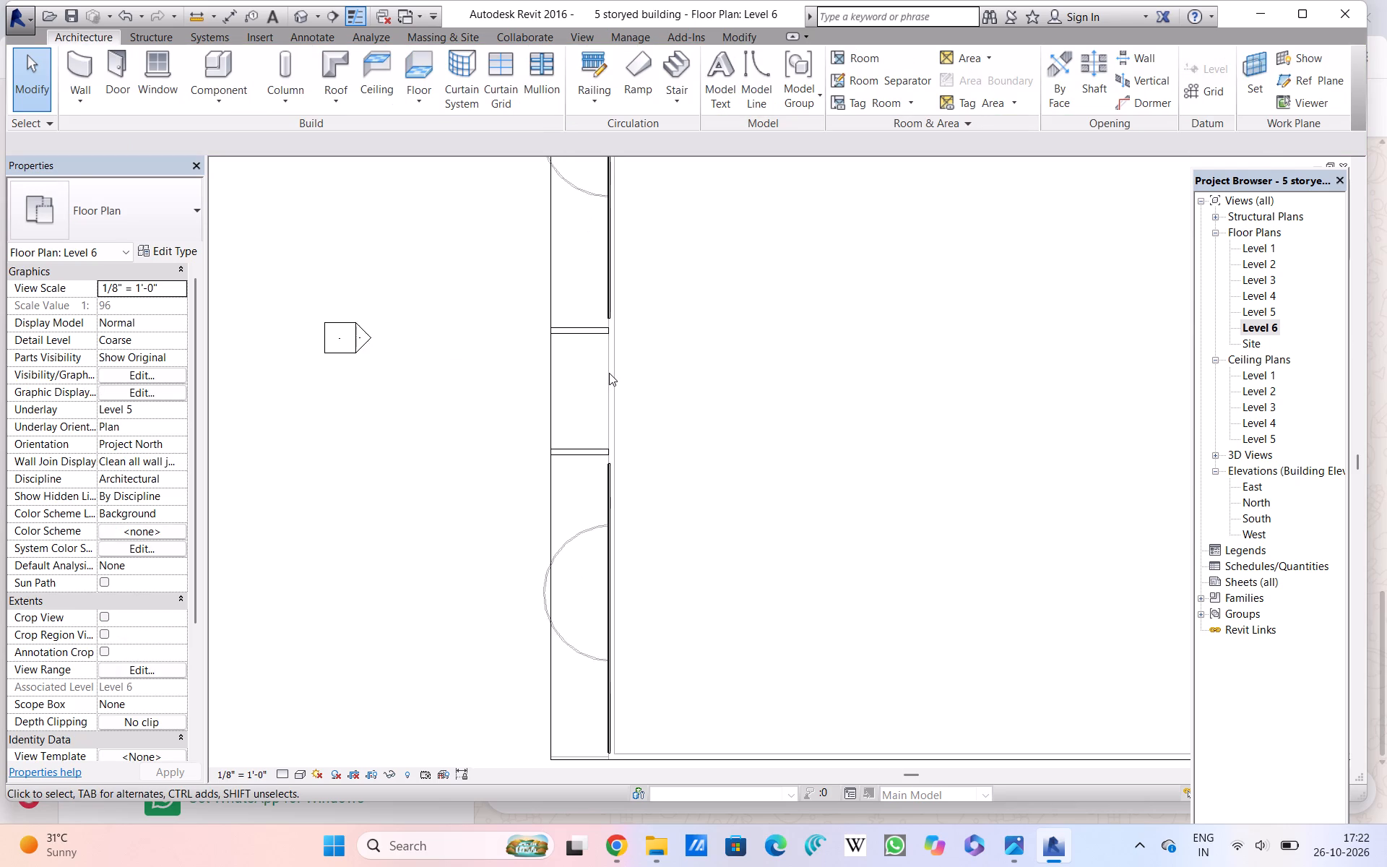
{"action": "scroll", "coordinate": [610, 372], "scroll_direction": "up", "scroll_amount": 4}
{"action": "left_click_drag", "start_coordinate": [613, 381], "coordinate": [613, 388]}
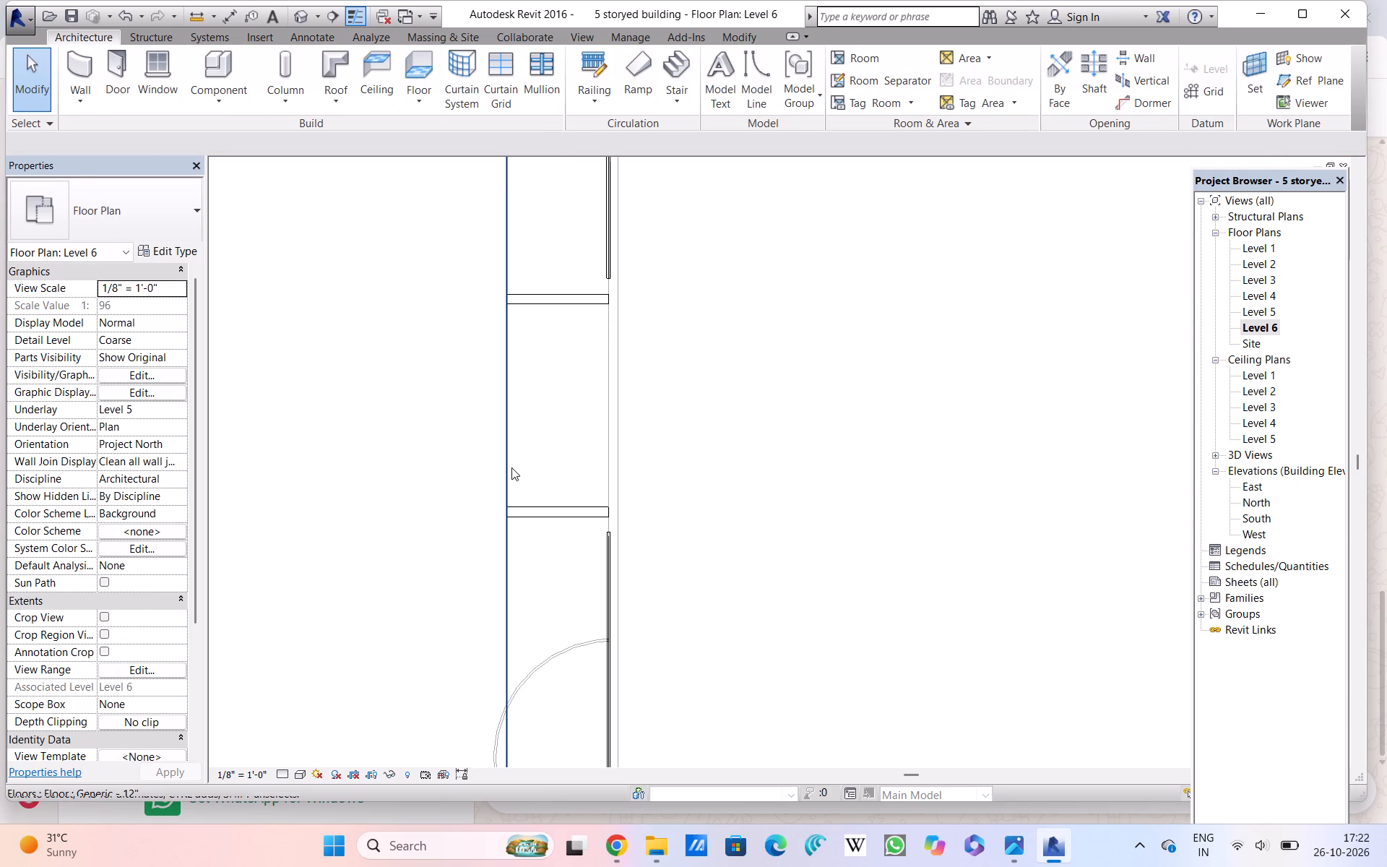
{"action": "double_click", "coordinate": [593, 498]}
{"action": "left_click", "coordinate": [597, 502]}
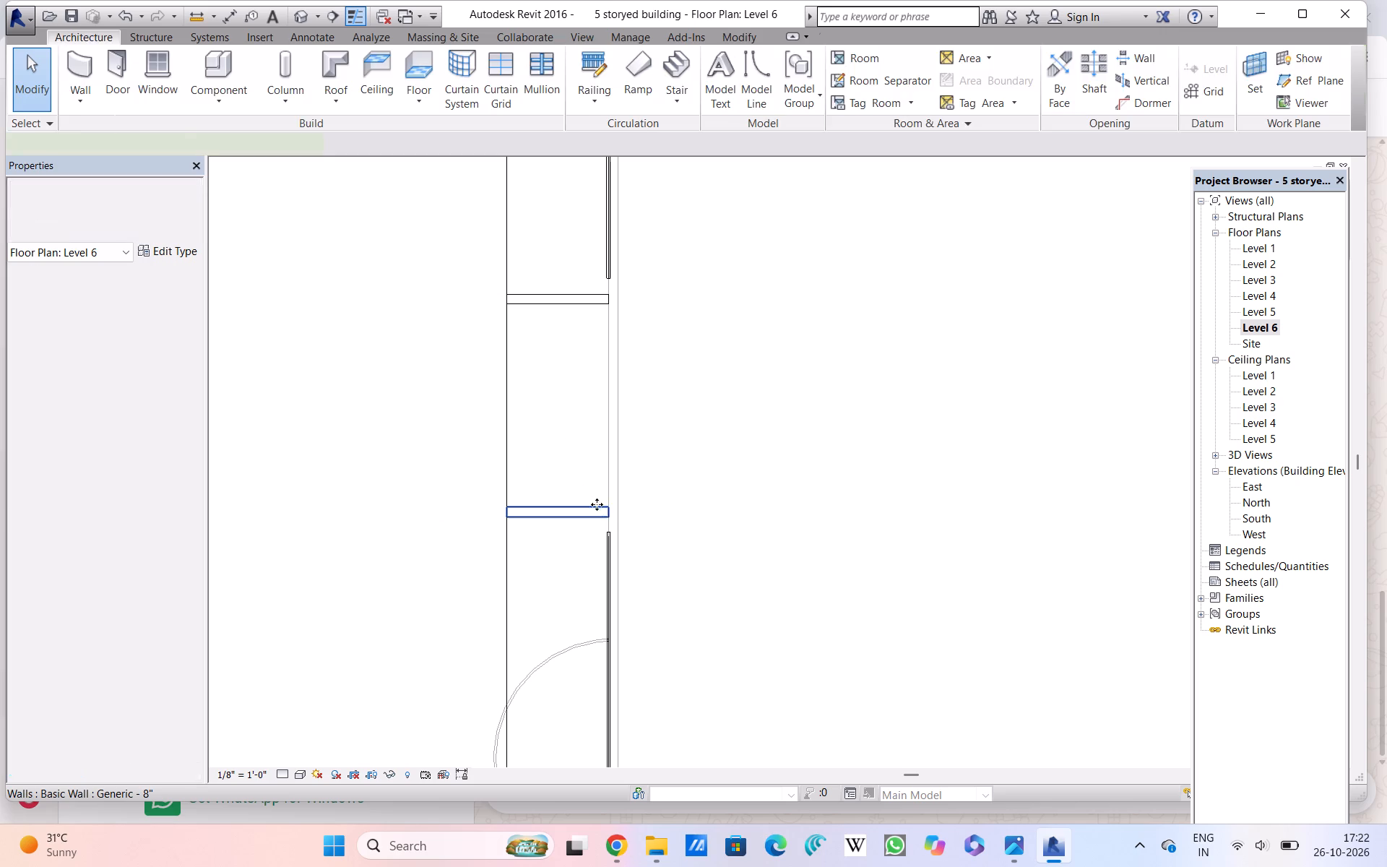
{"action": "left_click", "coordinate": [582, 414]}
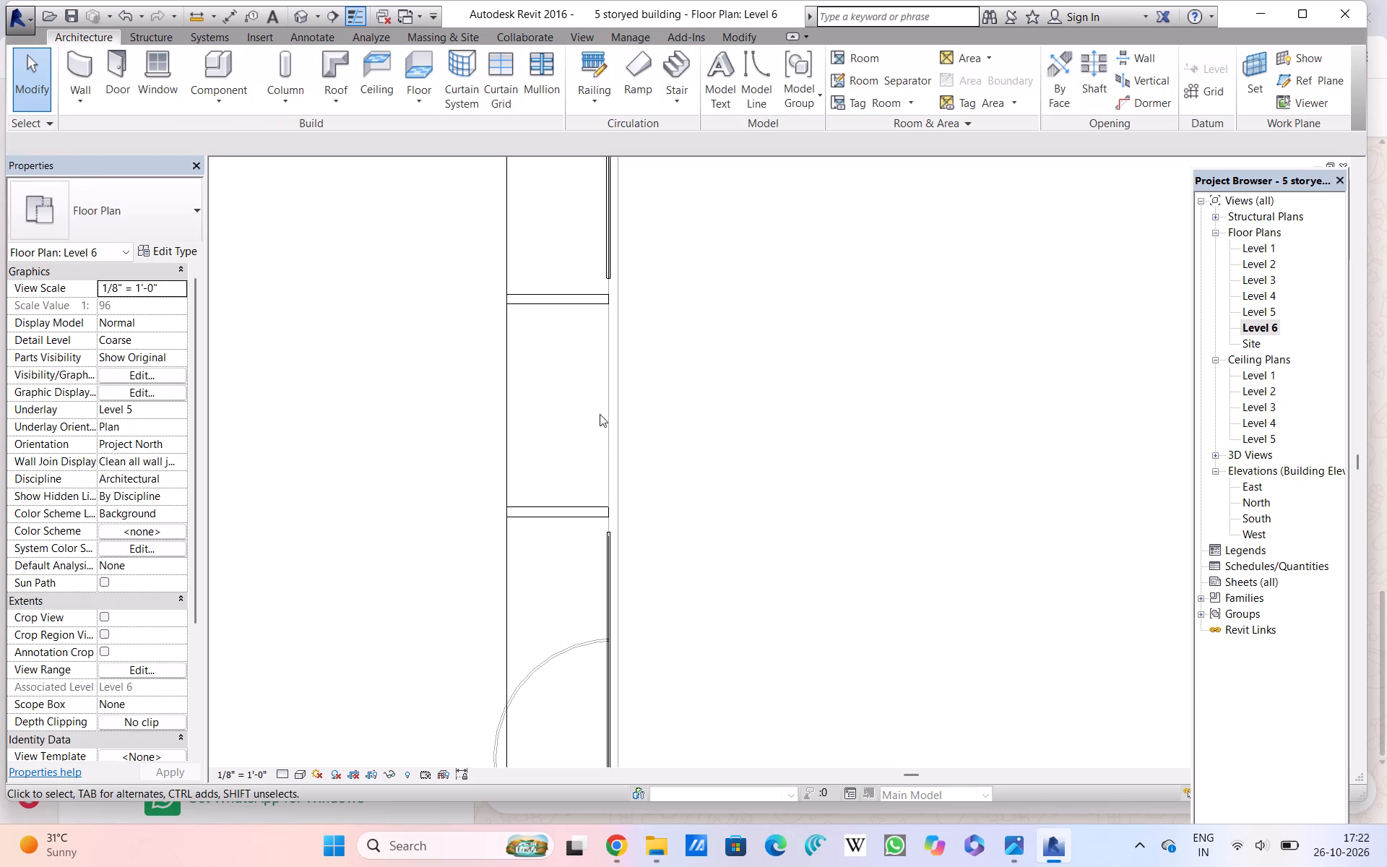
{"action": "left_click", "coordinate": [615, 439]}
{"action": "left_click_drag", "start_coordinate": [608, 439], "coordinate": [568, 457]}
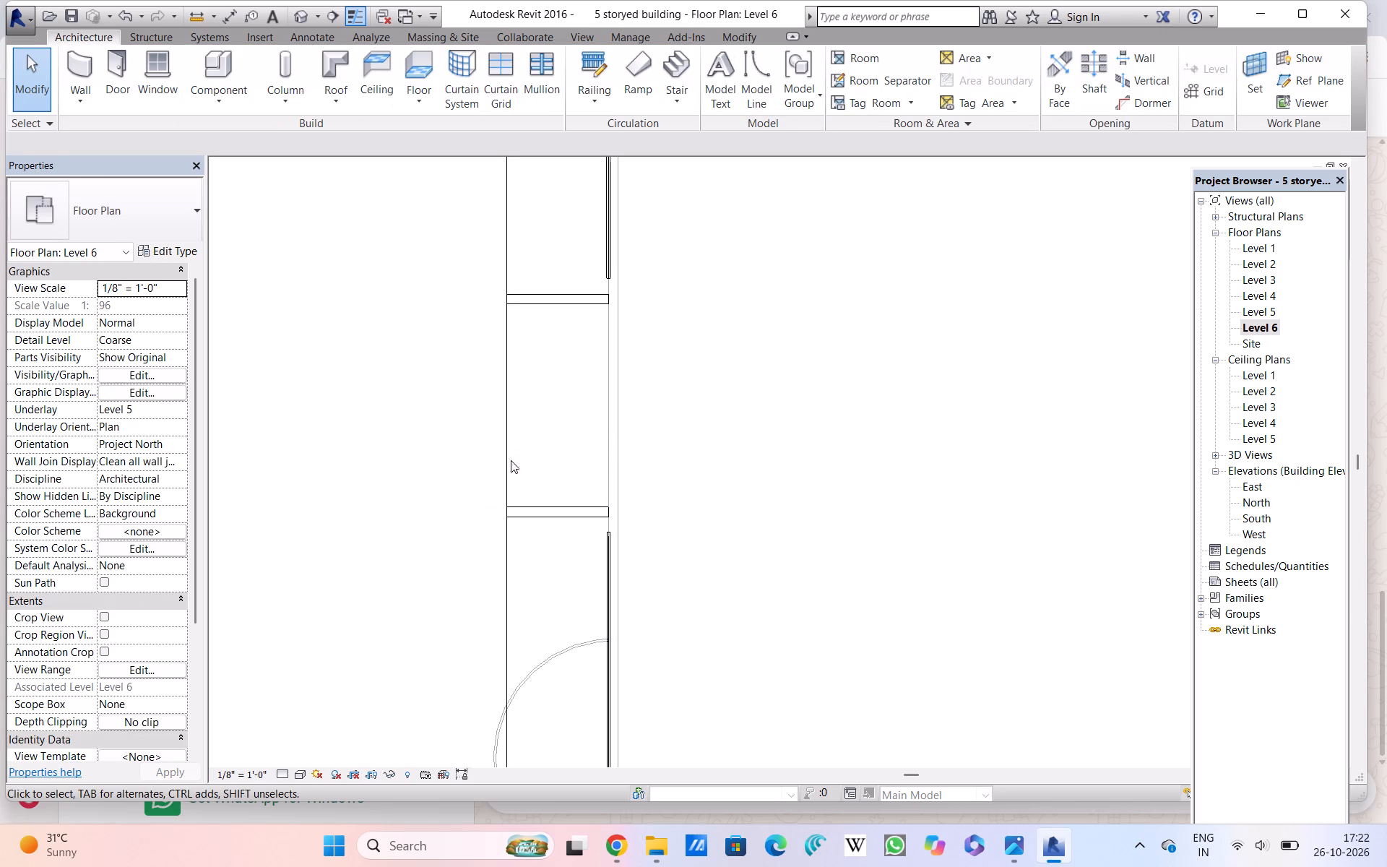
{"action": "left_click", "coordinate": [498, 450]}
{"action": "scroll", "coordinate": [582, 420], "scroll_direction": "down", "scroll_amount": 5}
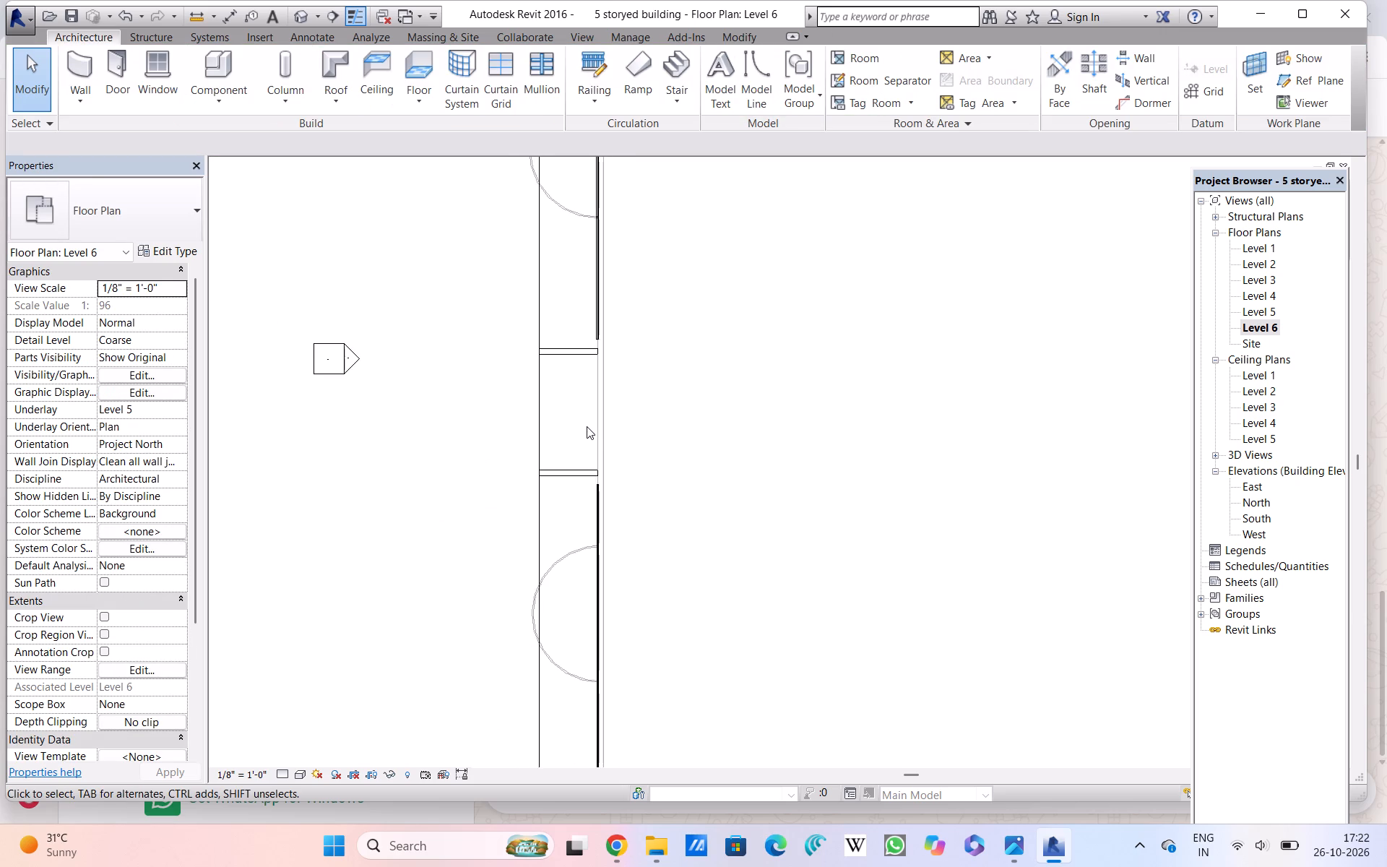
{"action": "scroll", "coordinate": [587, 426], "scroll_direction": "down", "scroll_amount": 1}
{"action": "scroll", "coordinate": [587, 426], "scroll_direction": "up", "scroll_amount": 4}
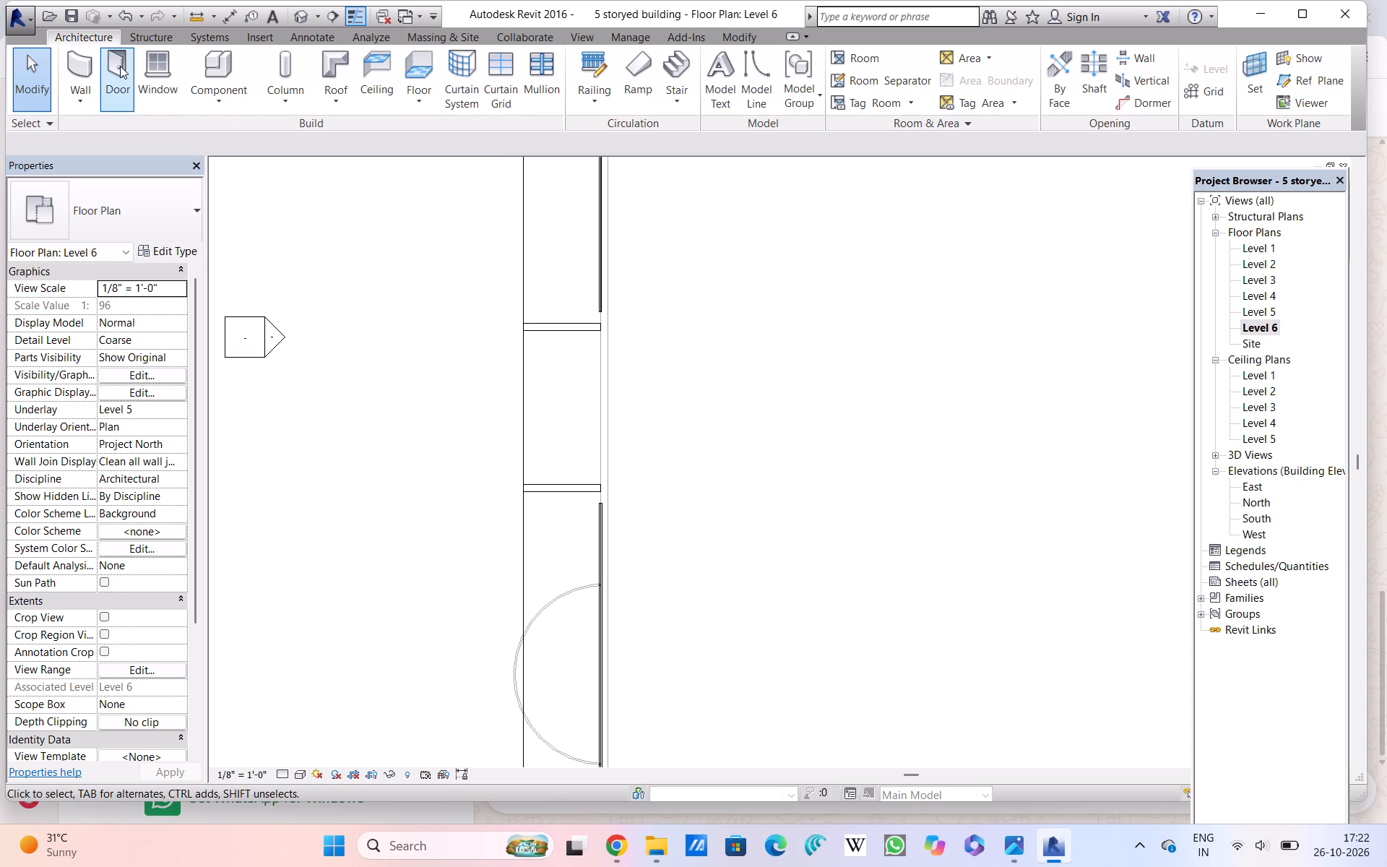
Reposition the raised slab in the 3D view, shifting it slightly south and farther east from the outer ends of the projecting walls.
{"action": "left_click", "coordinate": [306, 14]}
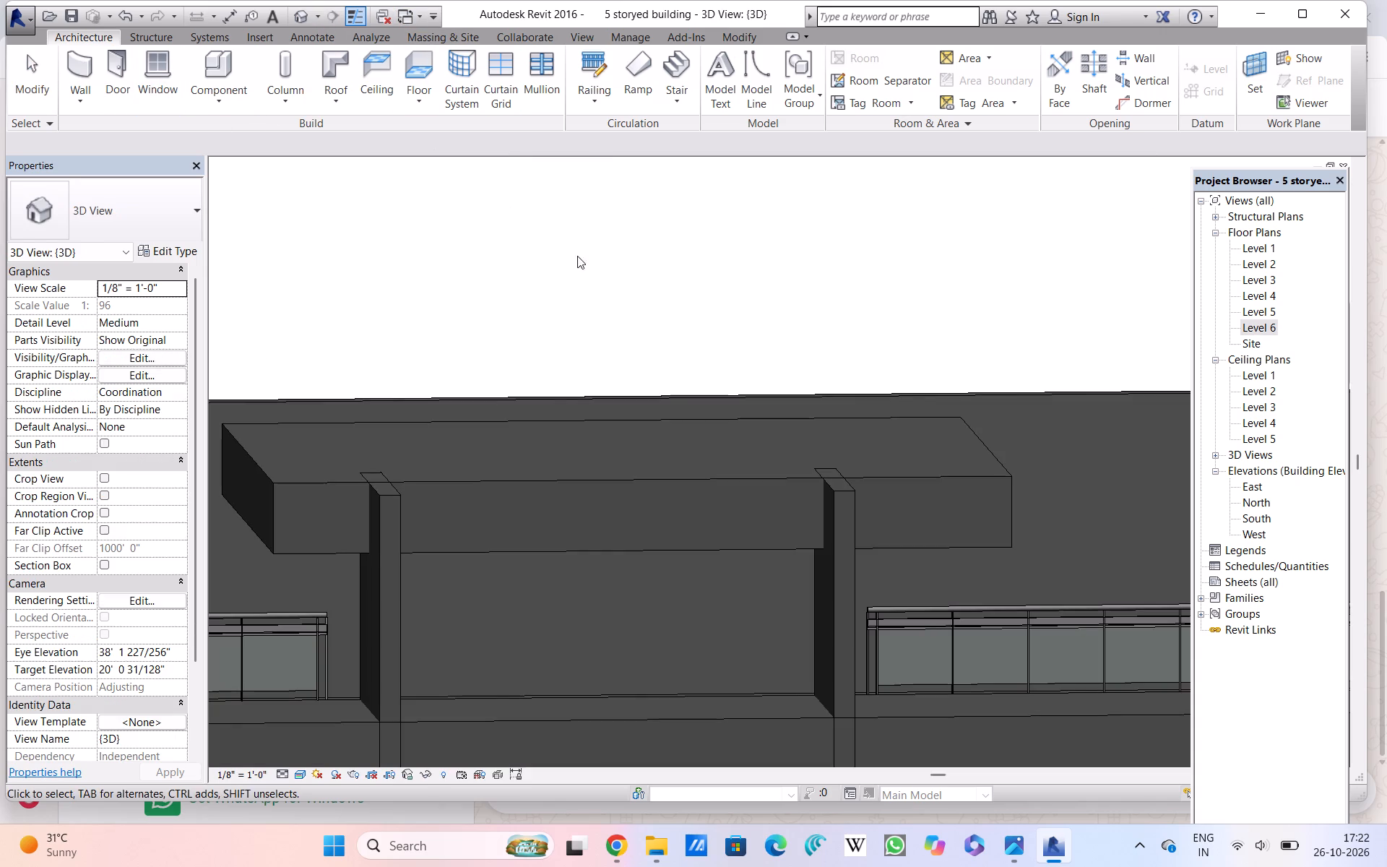
{"action": "left_click", "coordinate": [302, 480]}
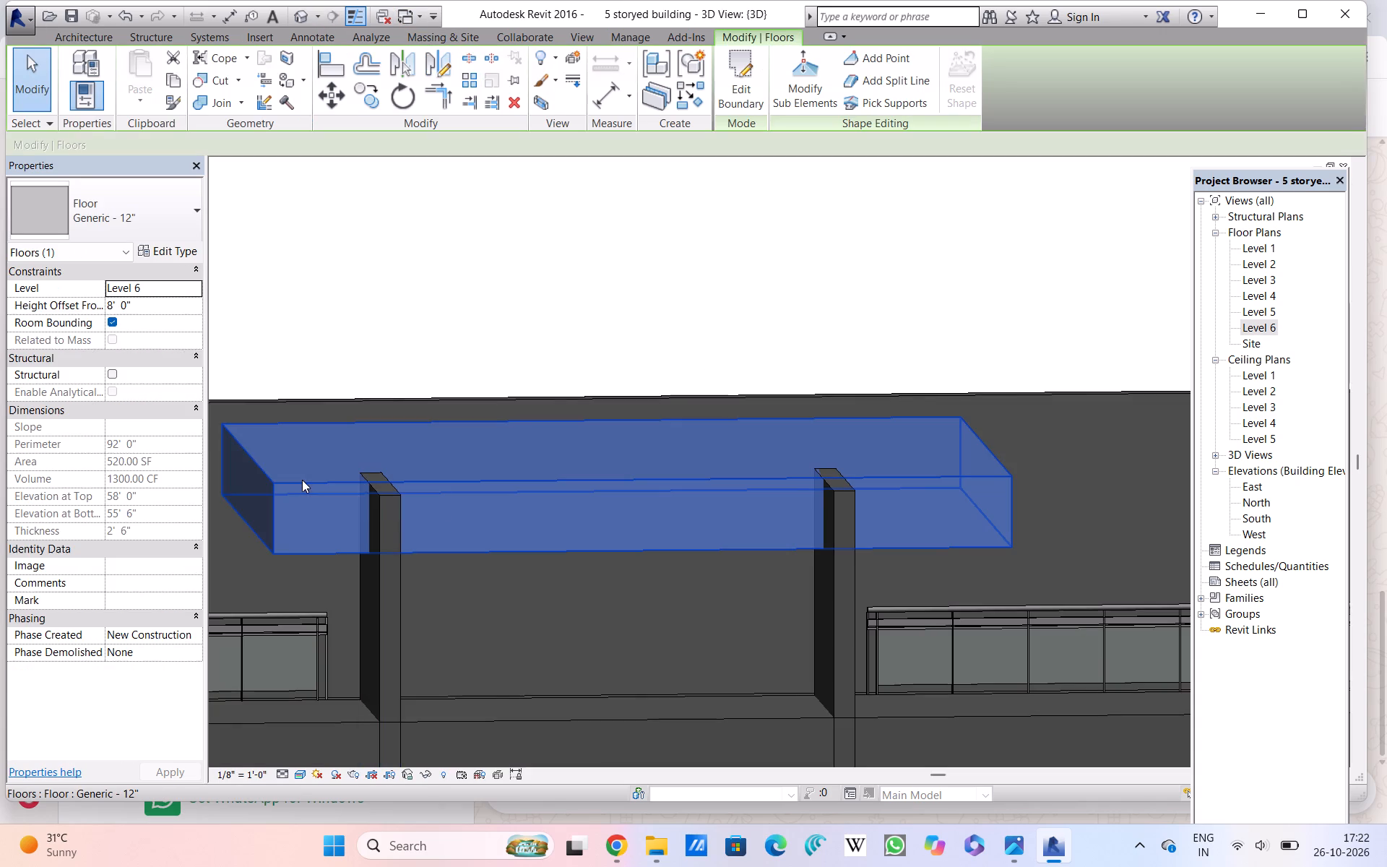
{"action": "left_click_drag", "start_coordinate": [302, 480], "coordinate": [332, 509]}
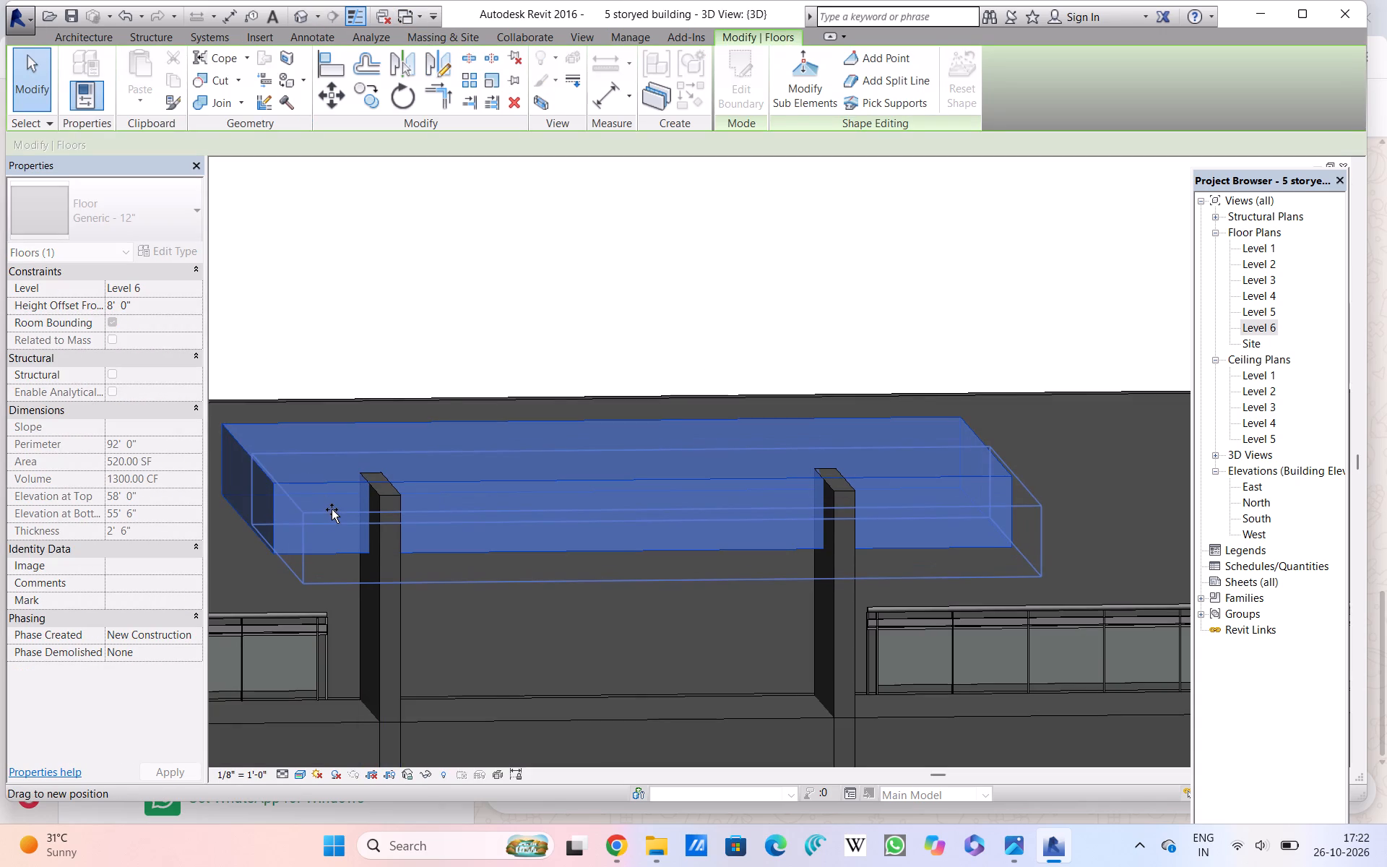
{"action": "left_click_drag", "start_coordinate": [332, 509], "coordinate": [329, 491]}
{"action": "scroll", "coordinate": [430, 499], "scroll_direction": "down", "scroll_amount": 4}
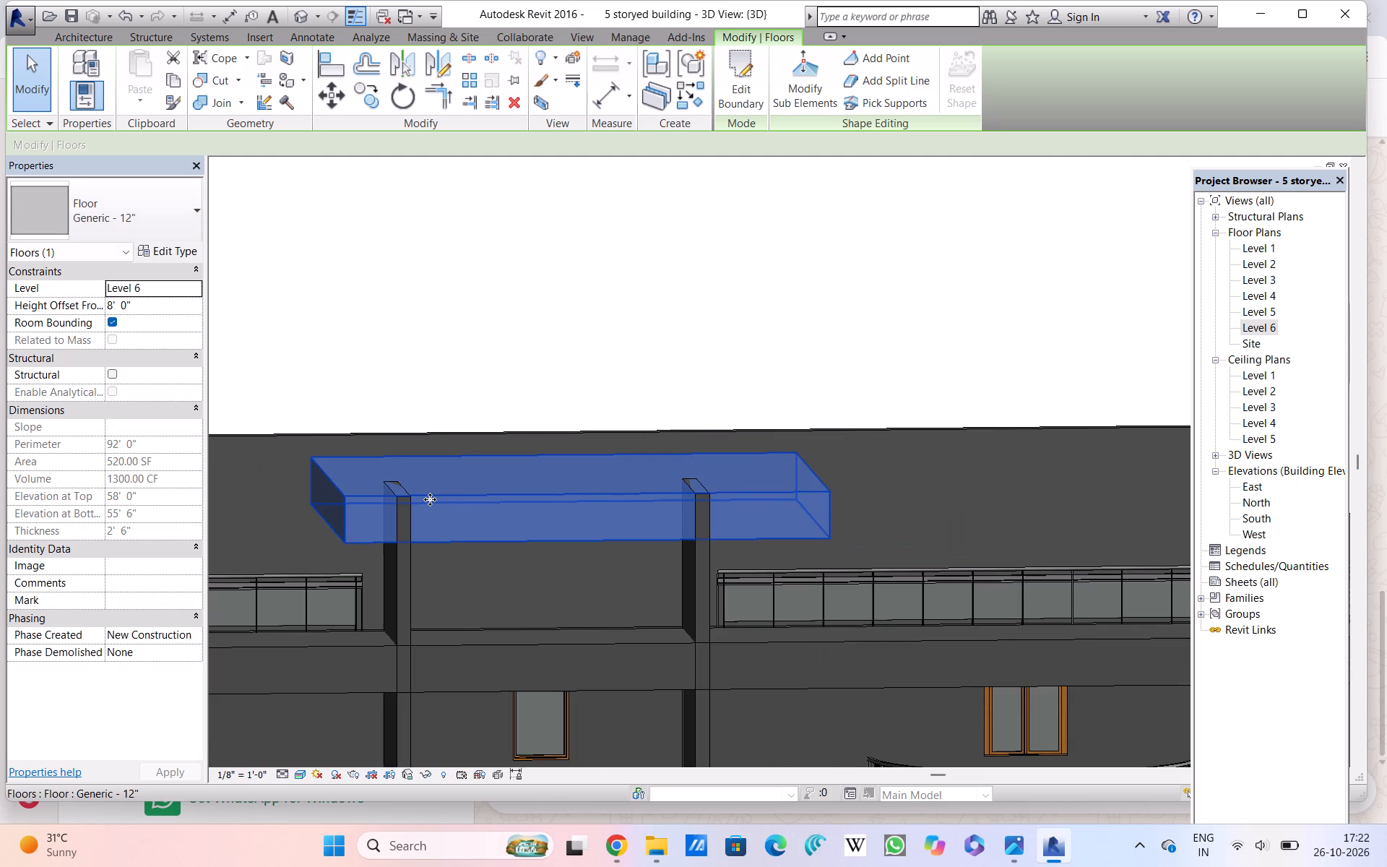
{"action": "left_click_drag", "start_coordinate": [360, 499], "coordinate": [365, 504]}
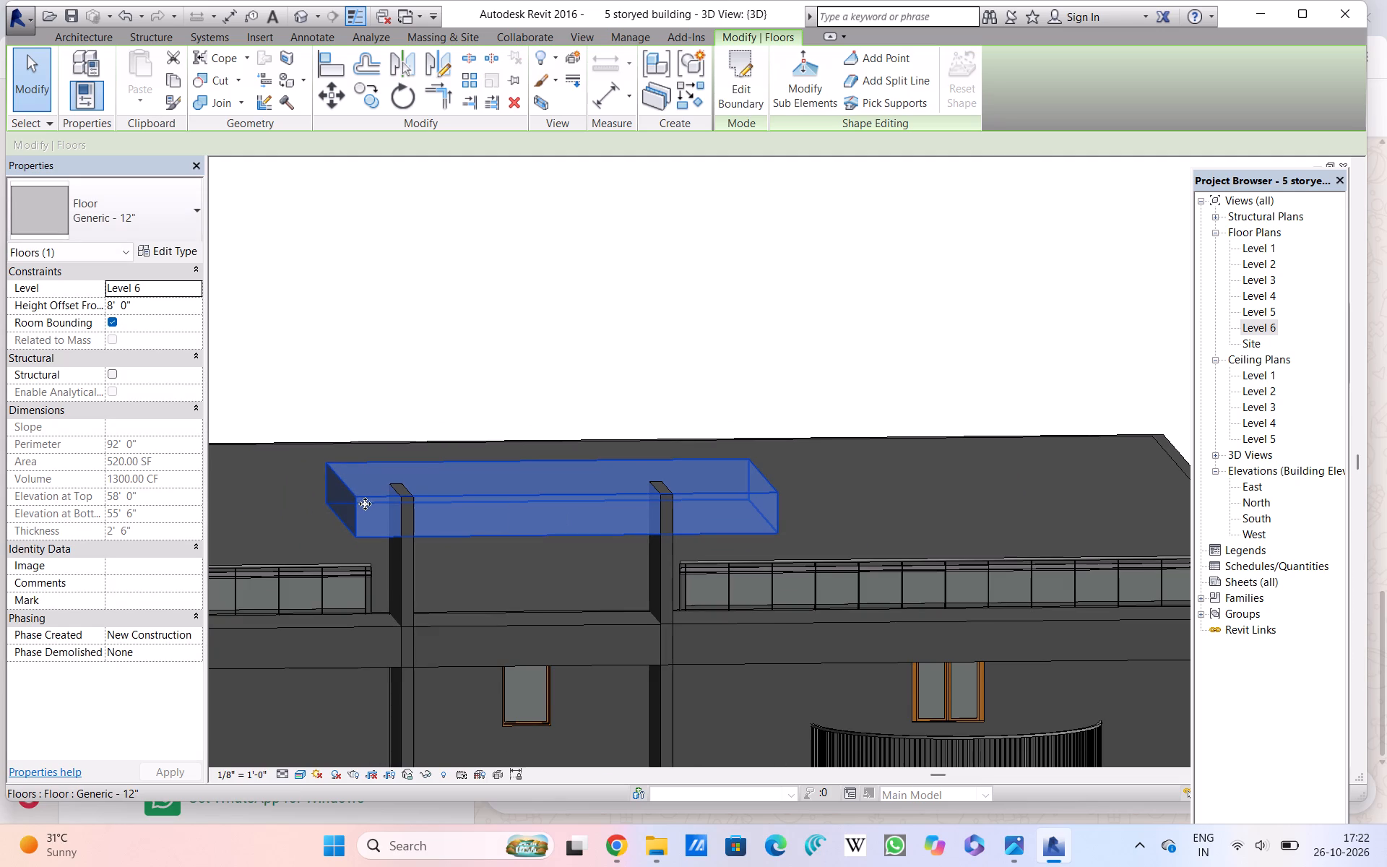
{"action": "left_click_drag", "start_coordinate": [365, 504], "coordinate": [381, 519]}
{"action": "left_click", "coordinate": [381, 519]}
{"action": "left_click_drag", "start_coordinate": [412, 515], "coordinate": [411, 504]}
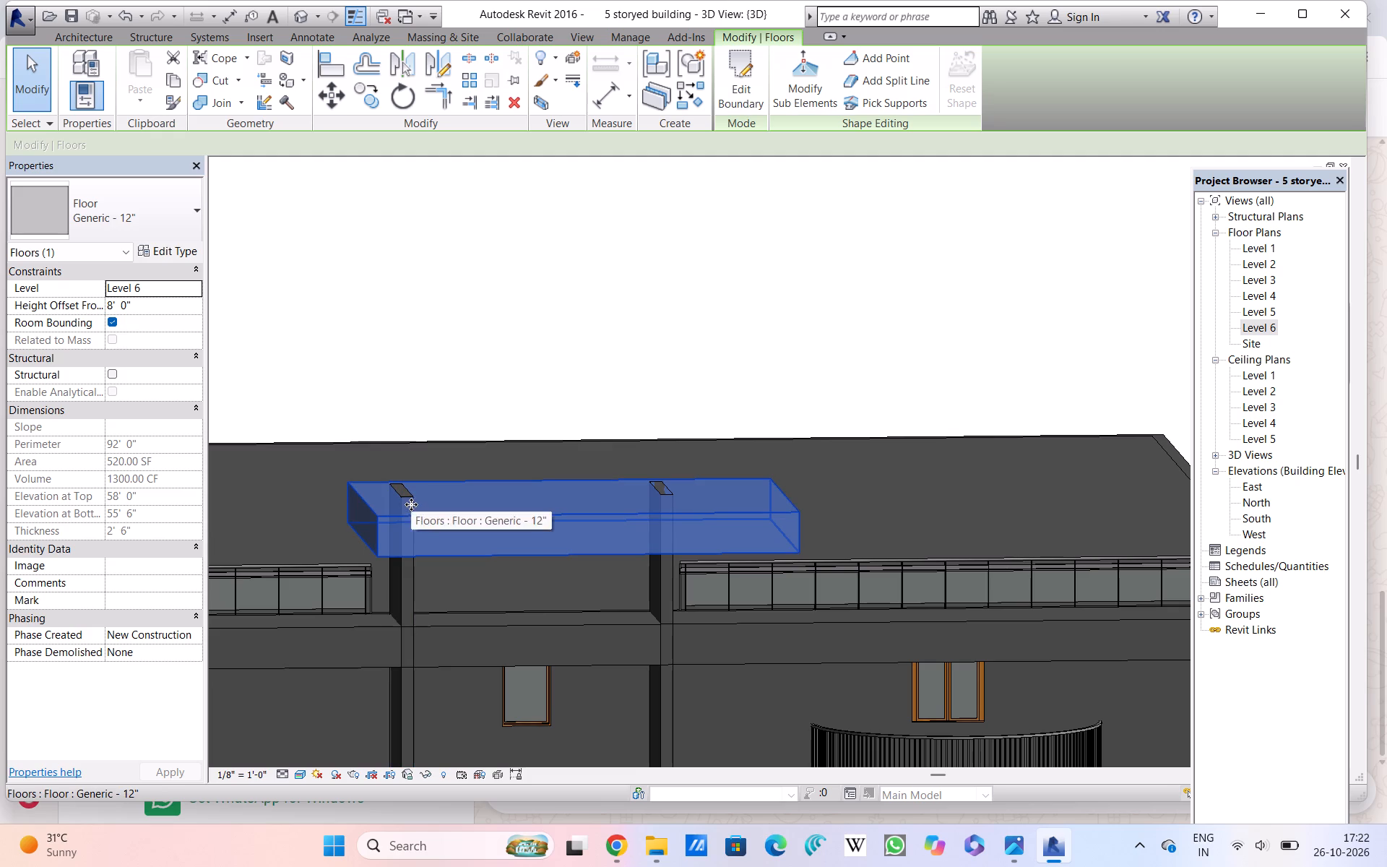
{"action": "left_click_drag", "start_coordinate": [411, 504], "coordinate": [417, 462]}
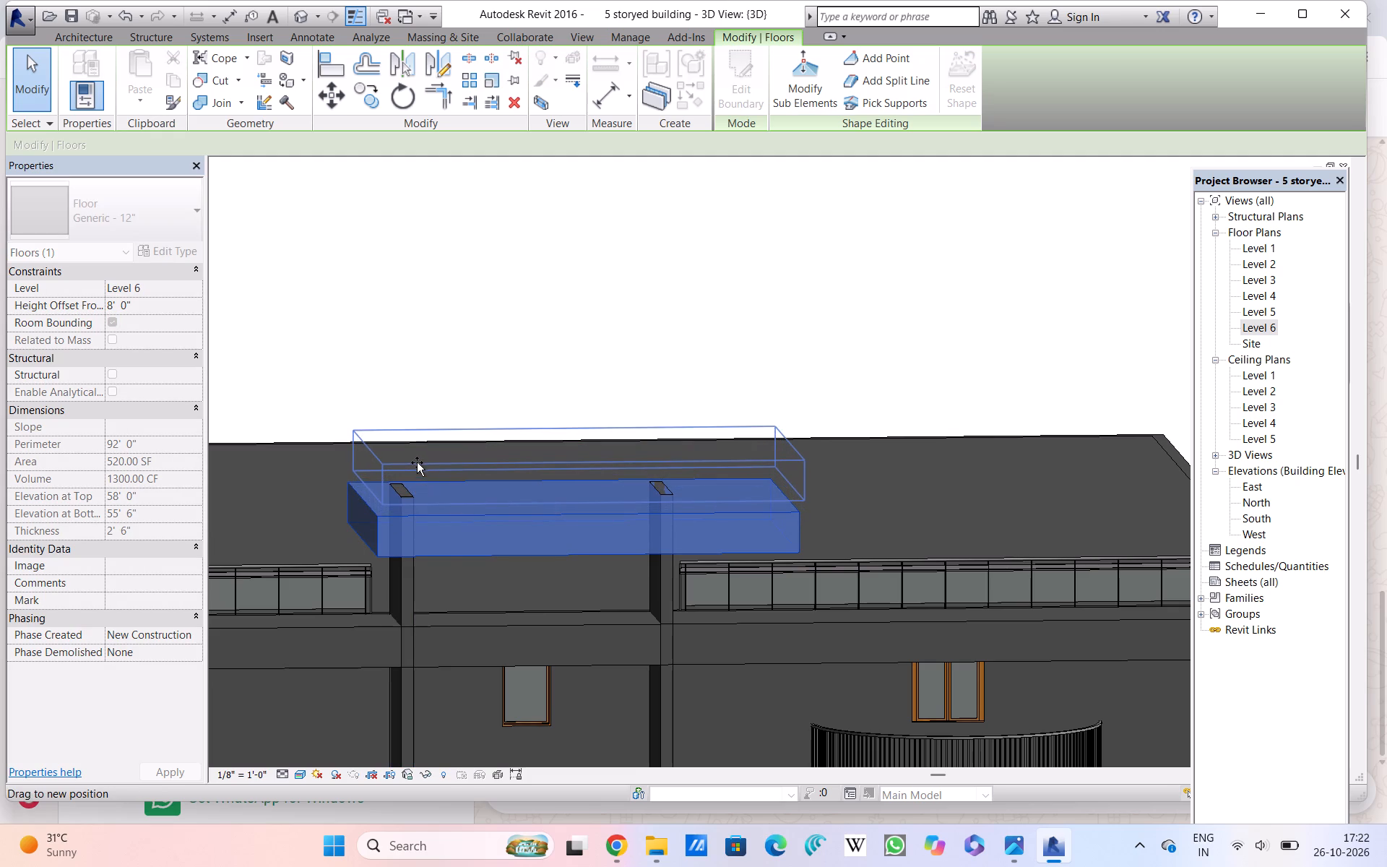
{"action": "left_click_drag", "start_coordinate": [417, 462], "coordinate": [417, 465]}
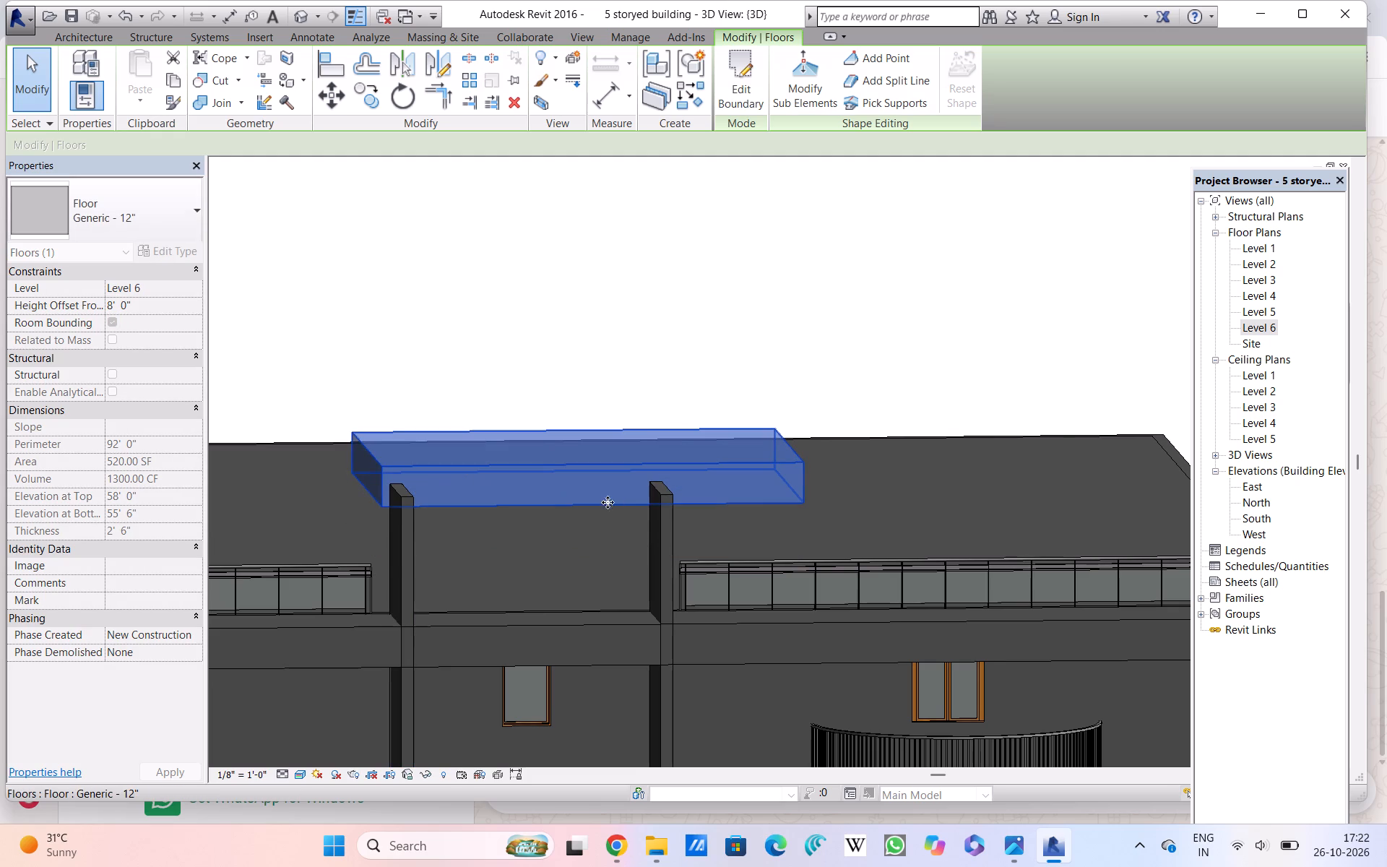
Move the raised slab west in the 3D view so it sits over the two projecting walls of the central bay.
{"action": "middle_click_drag", "start_coordinate": [636, 512], "coordinate": [451, 524], "text": "shift"}
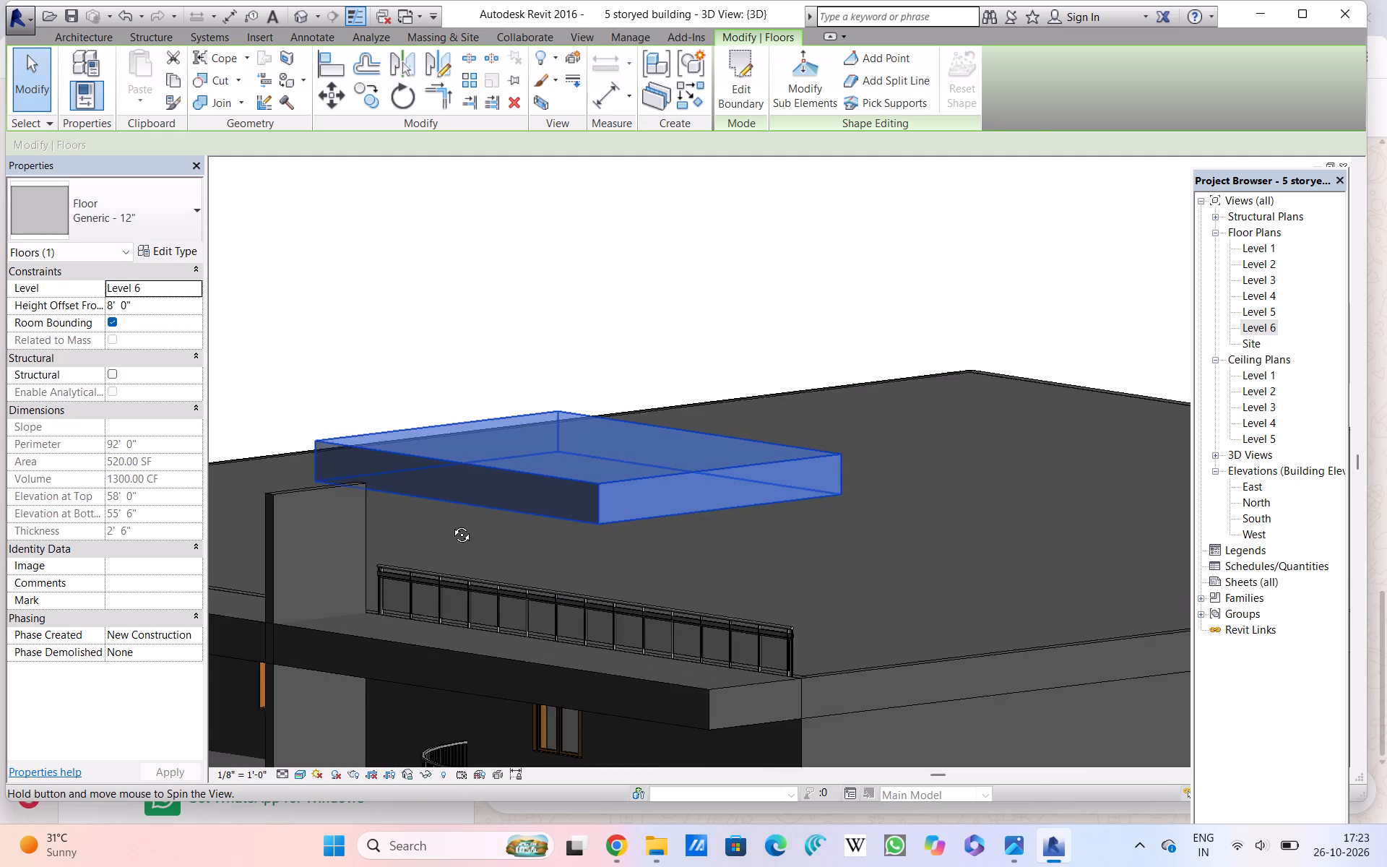
{"action": "middle_click_drag", "start_coordinate": [451, 524], "coordinate": [449, 524], "text": "shift"}
{"action": "middle_click_drag", "start_coordinate": [548, 501], "coordinate": [325, 617], "text": "shift"}
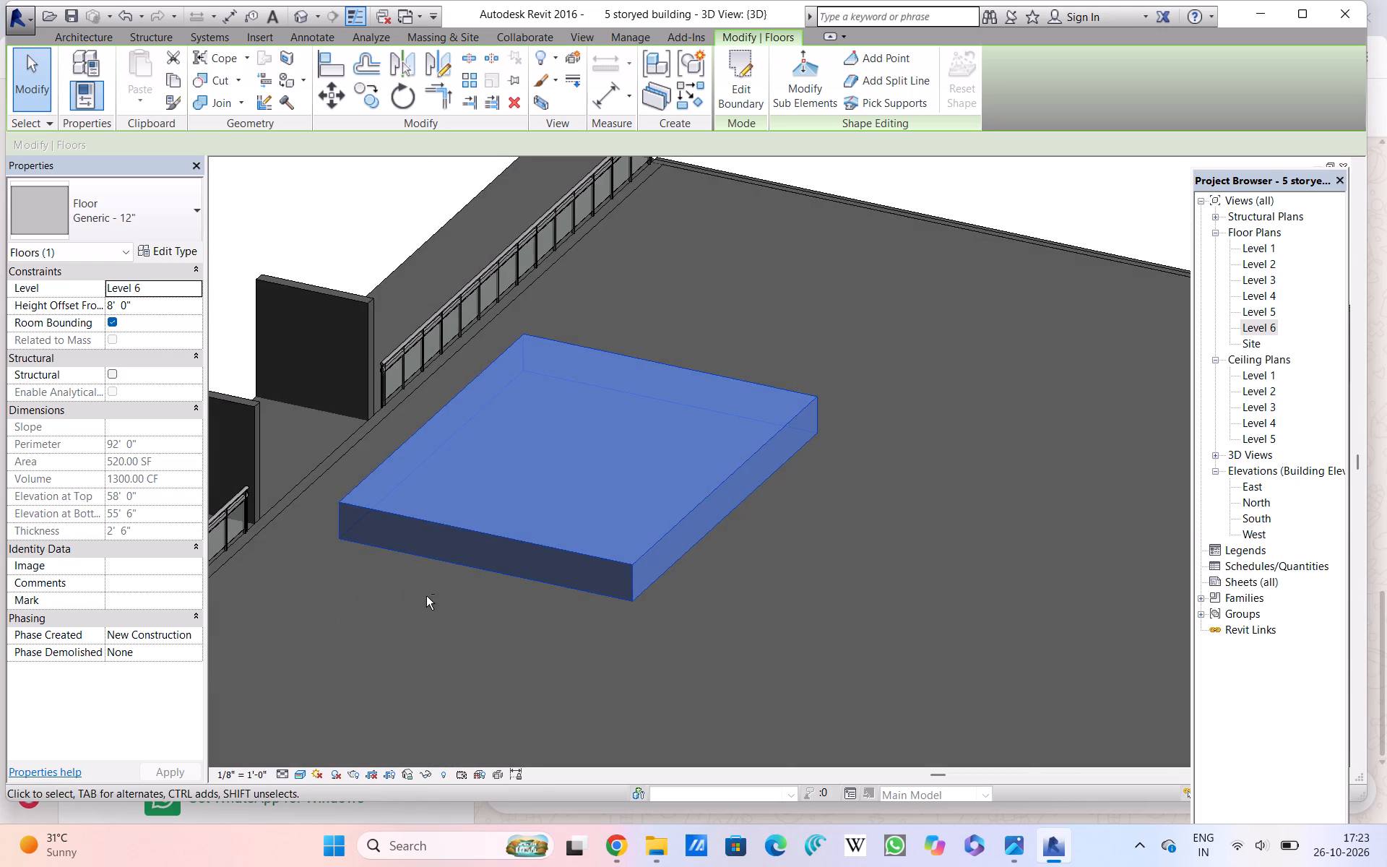
{"action": "middle_click_drag", "start_coordinate": [433, 600], "coordinate": [550, 595], "text": "shift"}
{"action": "scroll", "coordinate": [552, 562], "scroll_direction": "down", "scroll_amount": 2}
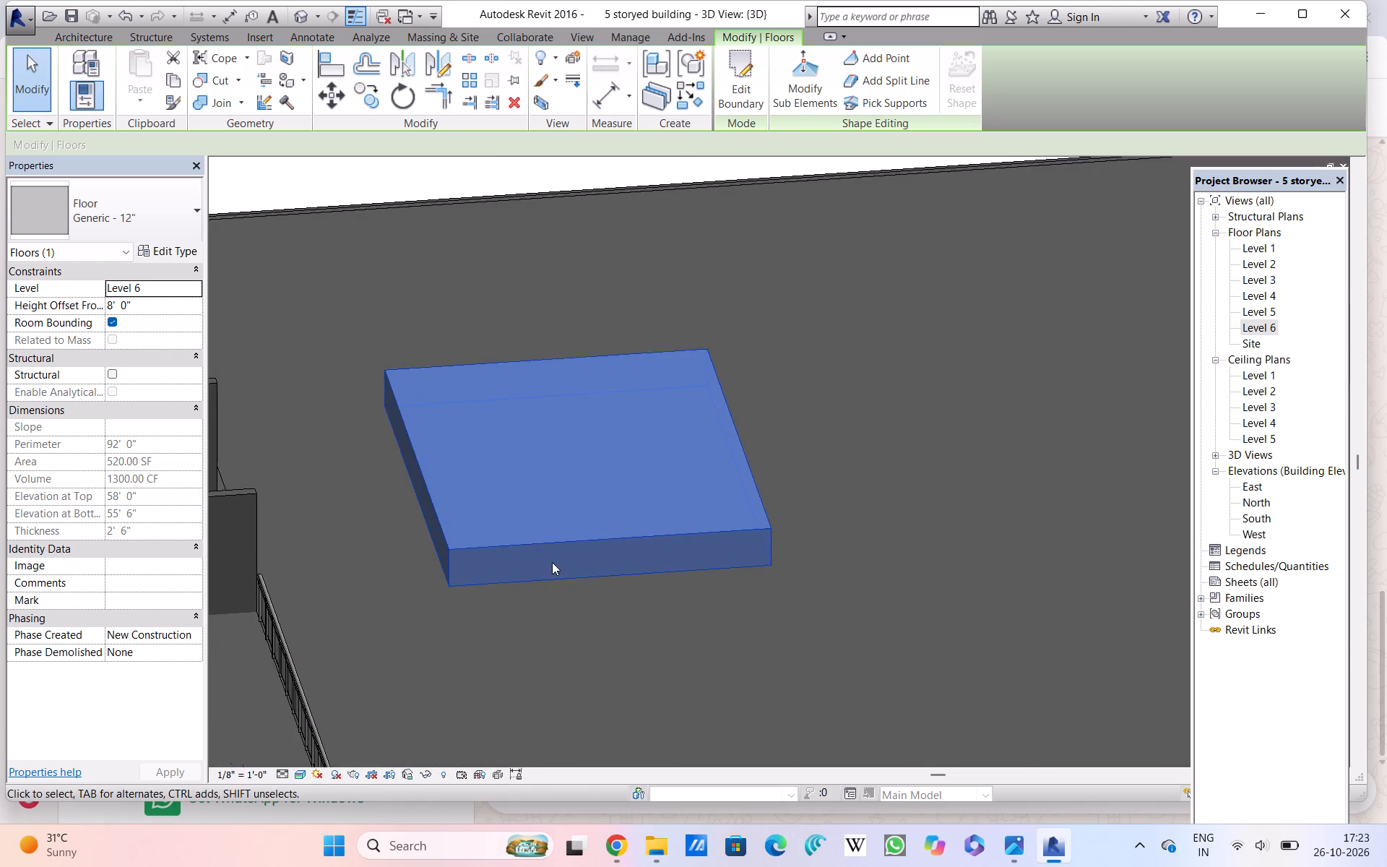
{"action": "scroll", "coordinate": [552, 562], "scroll_direction": "down", "scroll_amount": 3}
{"action": "left_click_drag", "start_coordinate": [572, 558], "coordinate": [448, 553]}
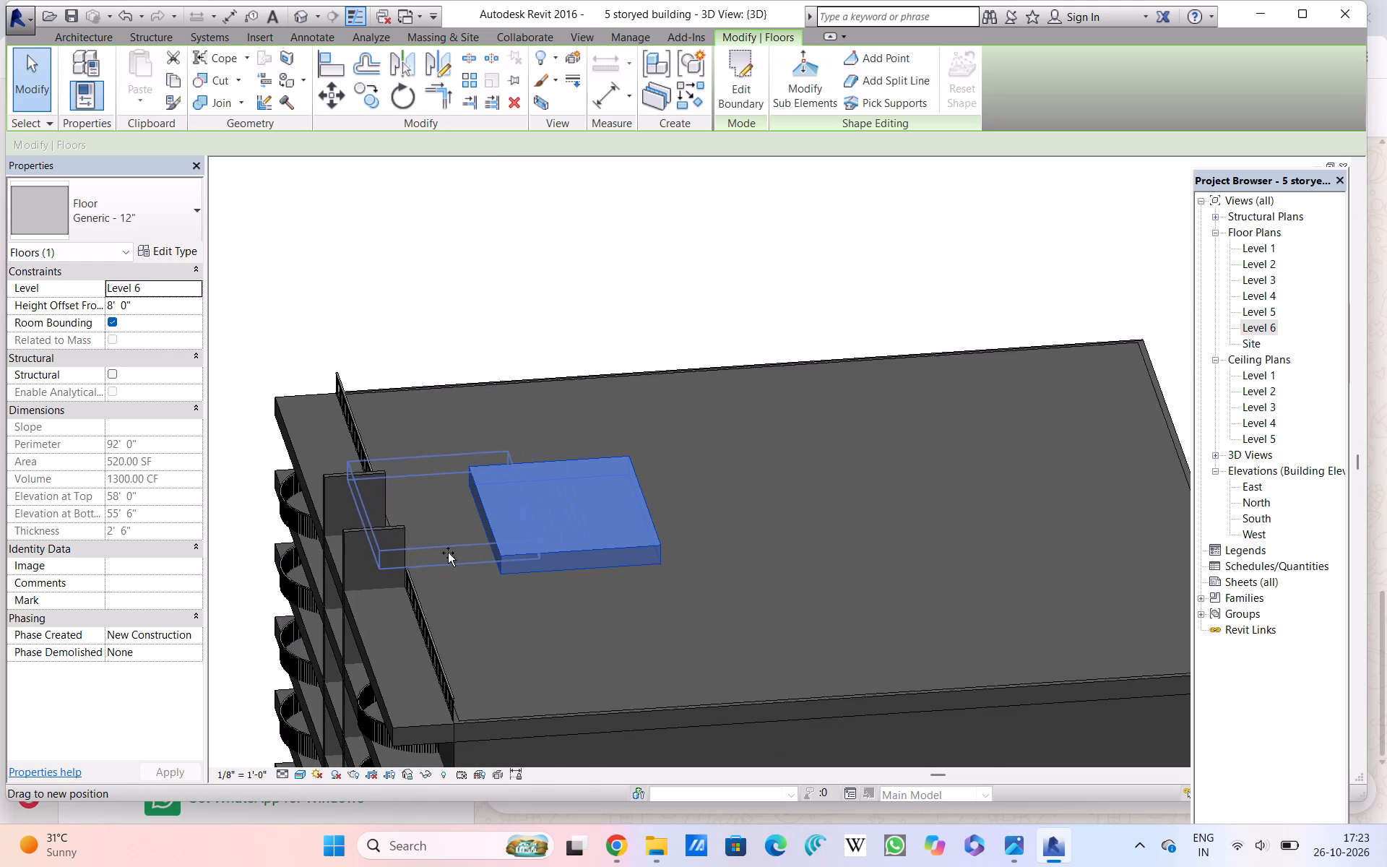
{"action": "left_click_drag", "start_coordinate": [448, 553], "coordinate": [387, 551]}
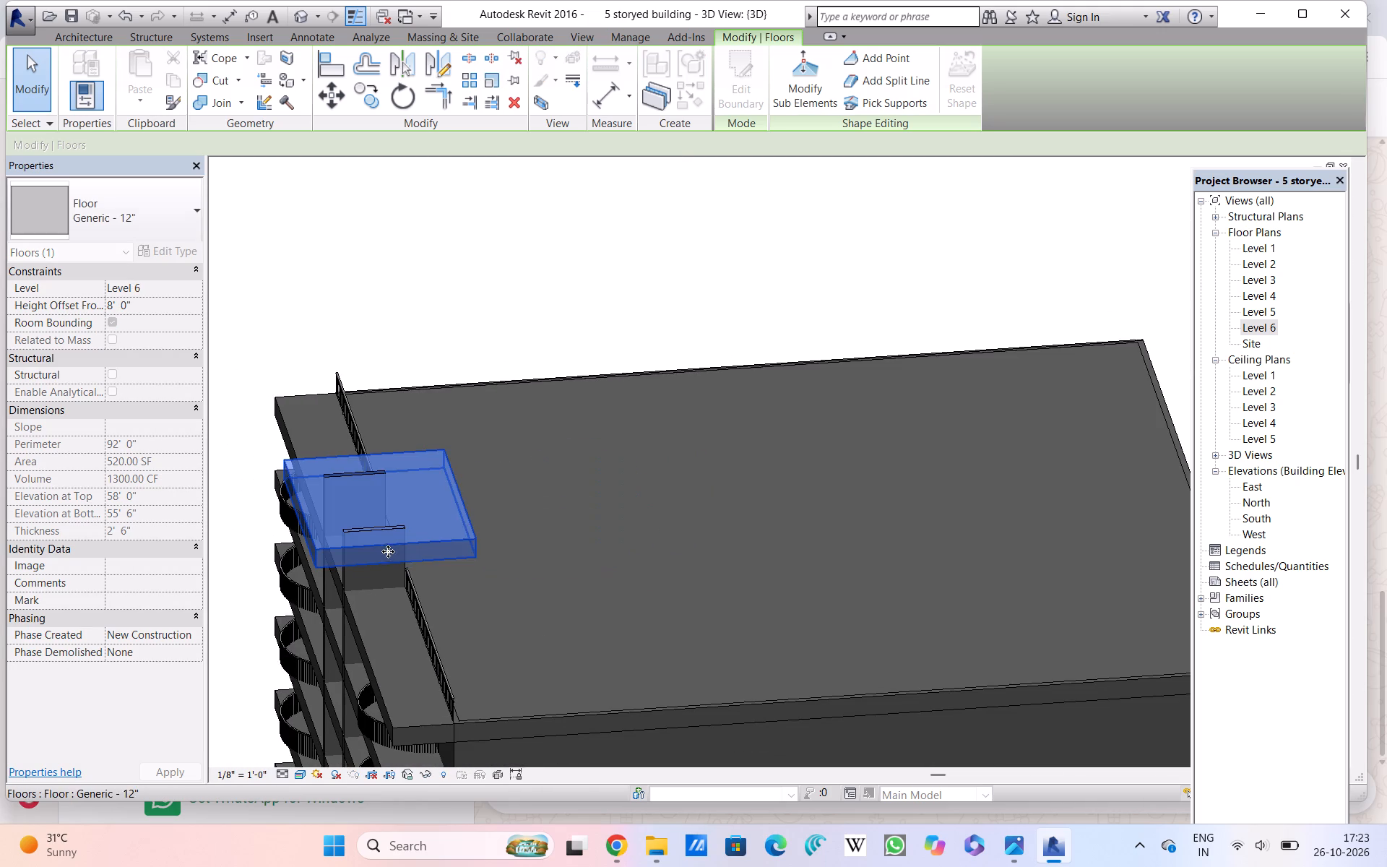
{"action": "left_click", "coordinate": [413, 552]}
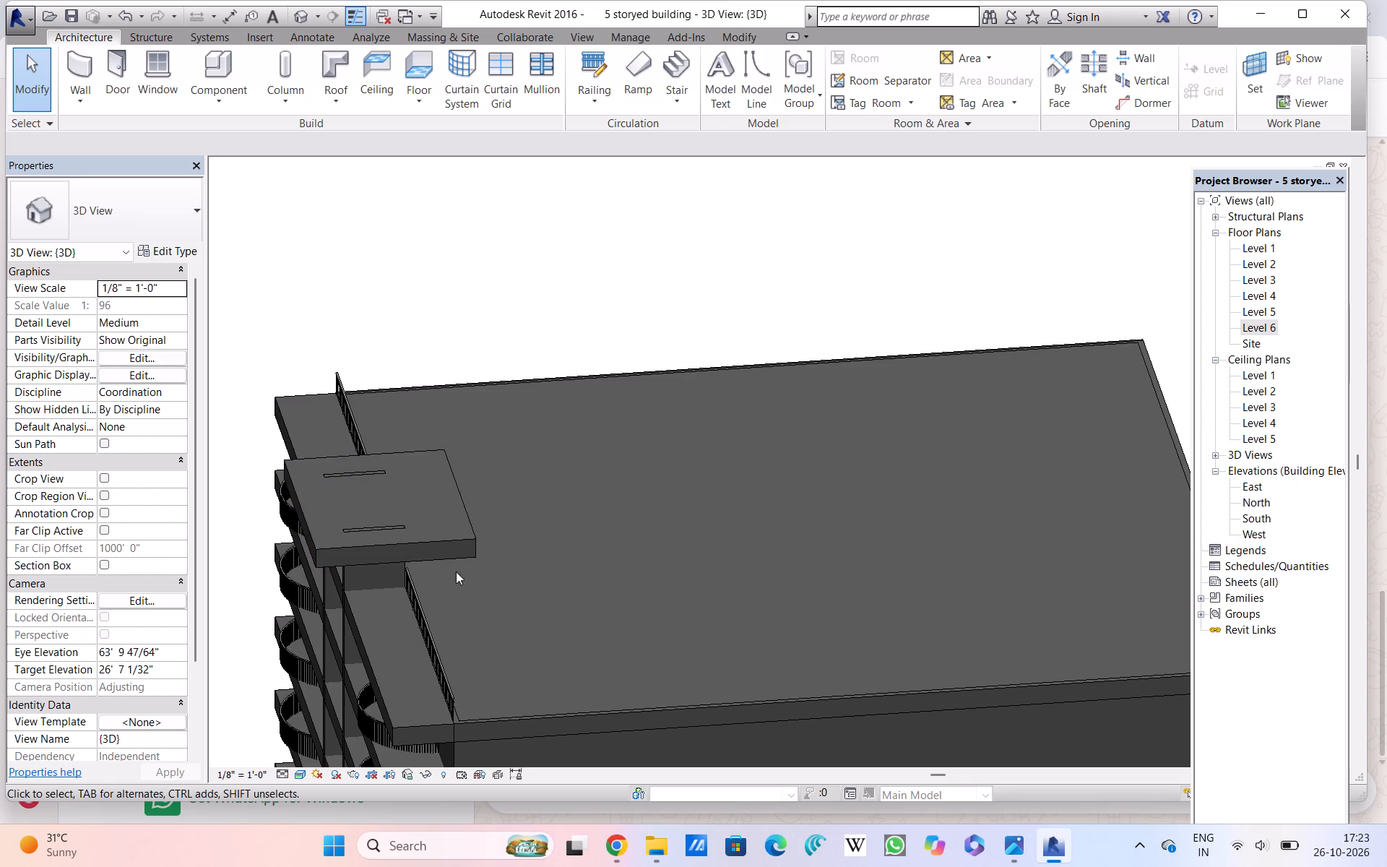
Nudge the raised slab slightly east on the two projecting walls and dismiss the notification pop-up.
{"action": "middle_click_drag", "start_coordinate": [471, 575], "coordinate": [647, 492], "text": "shift"}
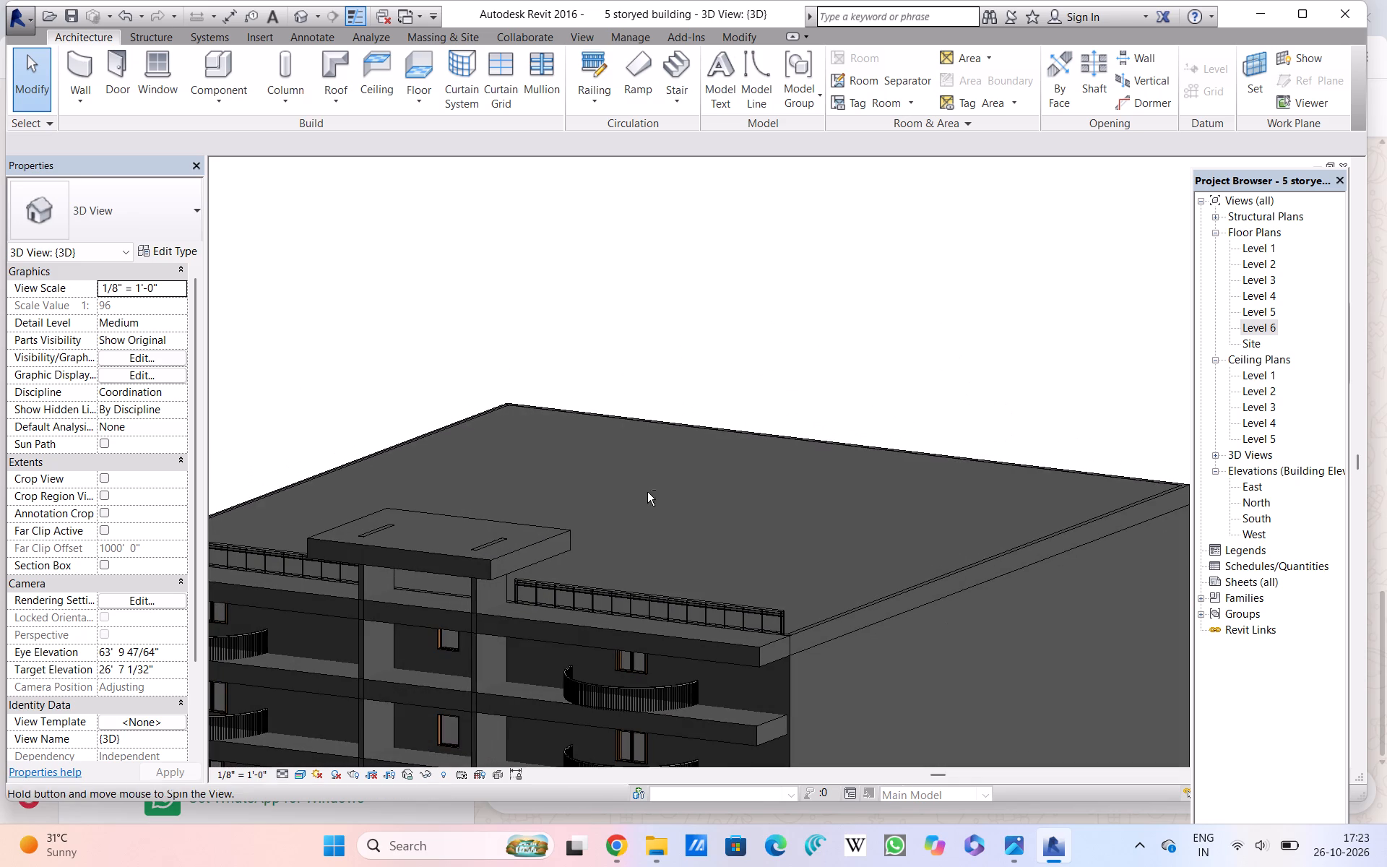
{"action": "scroll", "coordinate": [504, 552], "scroll_direction": "up", "scroll_amount": 8}
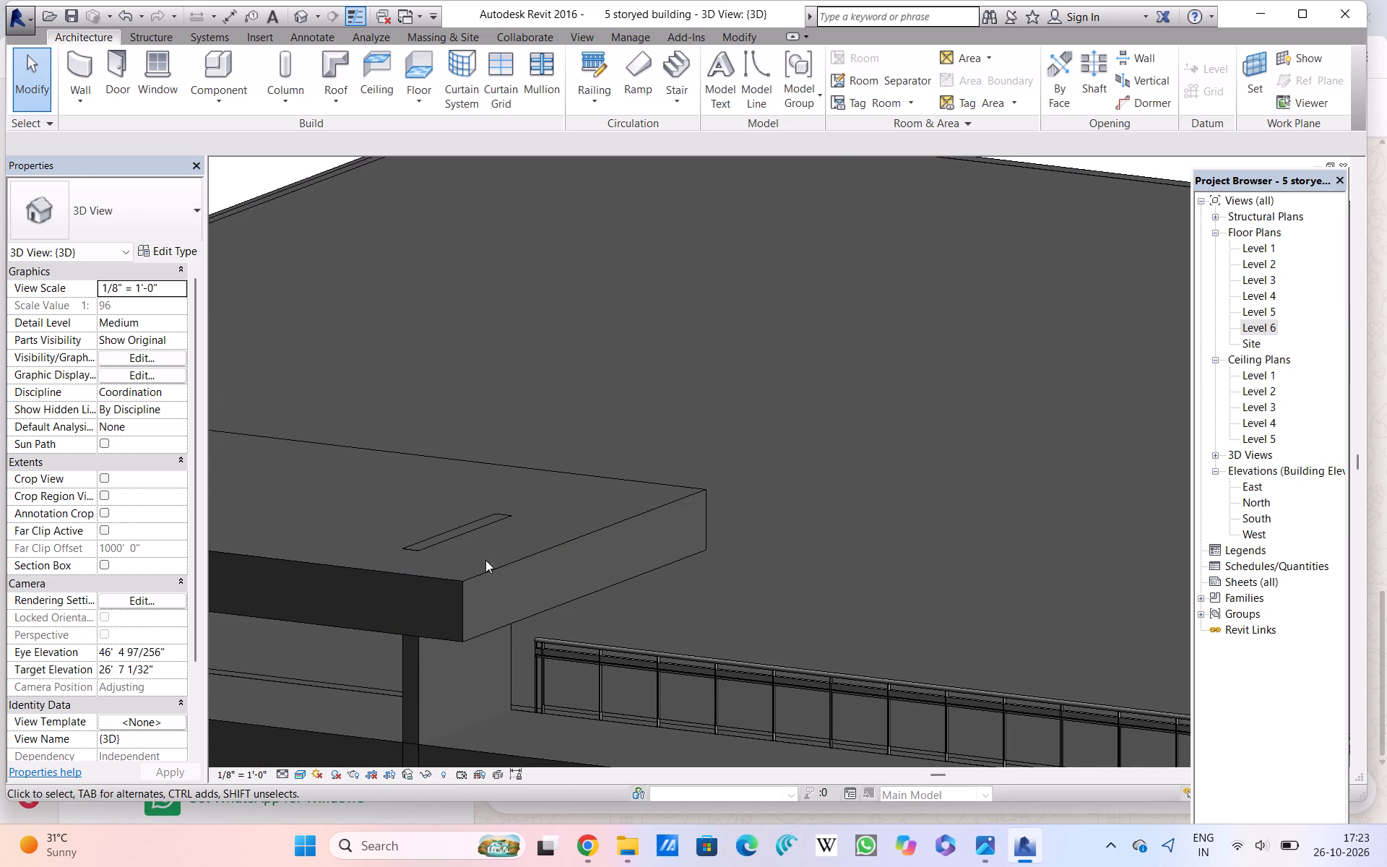
{"action": "left_click_drag", "start_coordinate": [468, 583], "coordinate": [467, 580]}
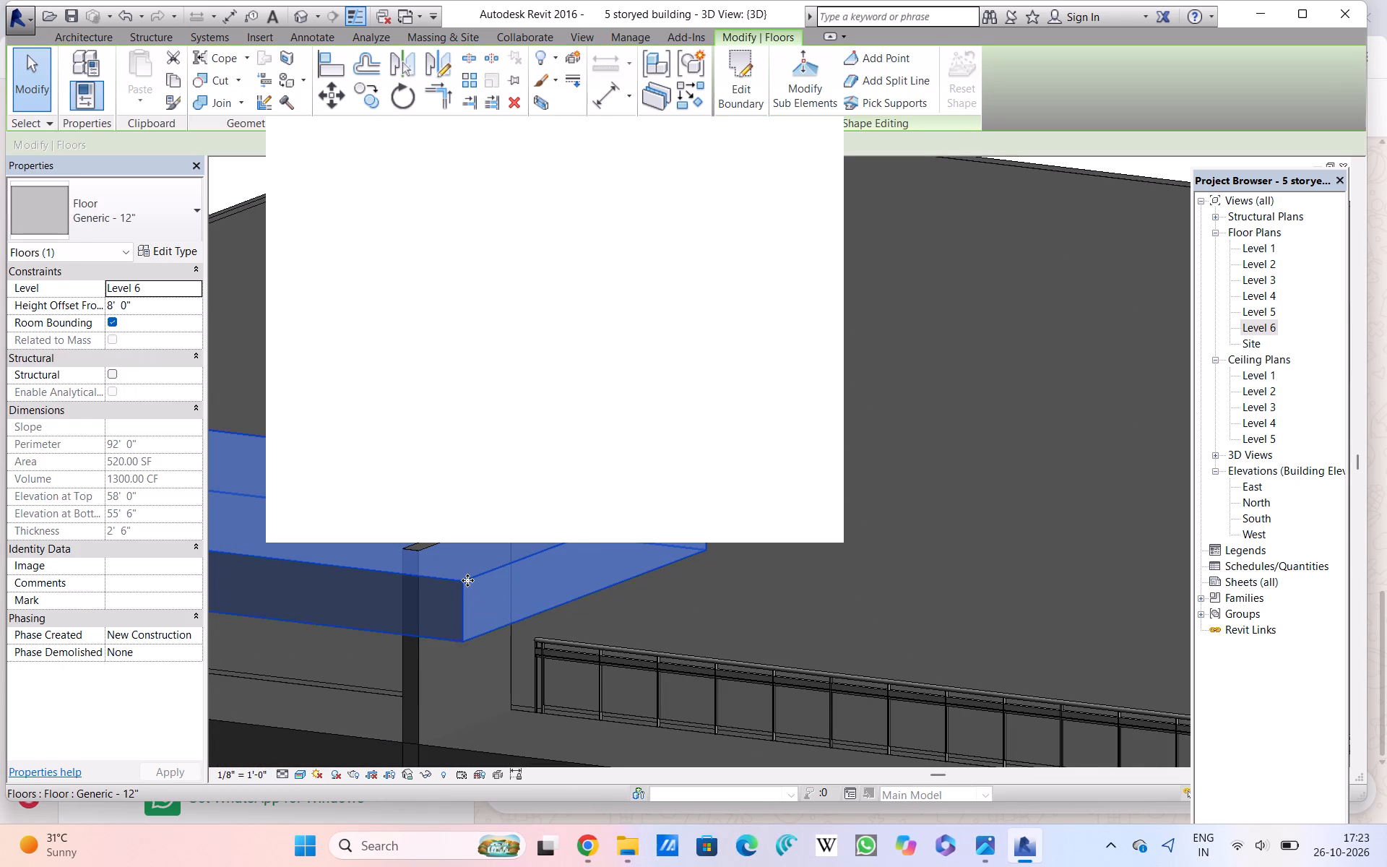
{"action": "left_click_drag", "start_coordinate": [467, 580], "coordinate": [465, 554]}
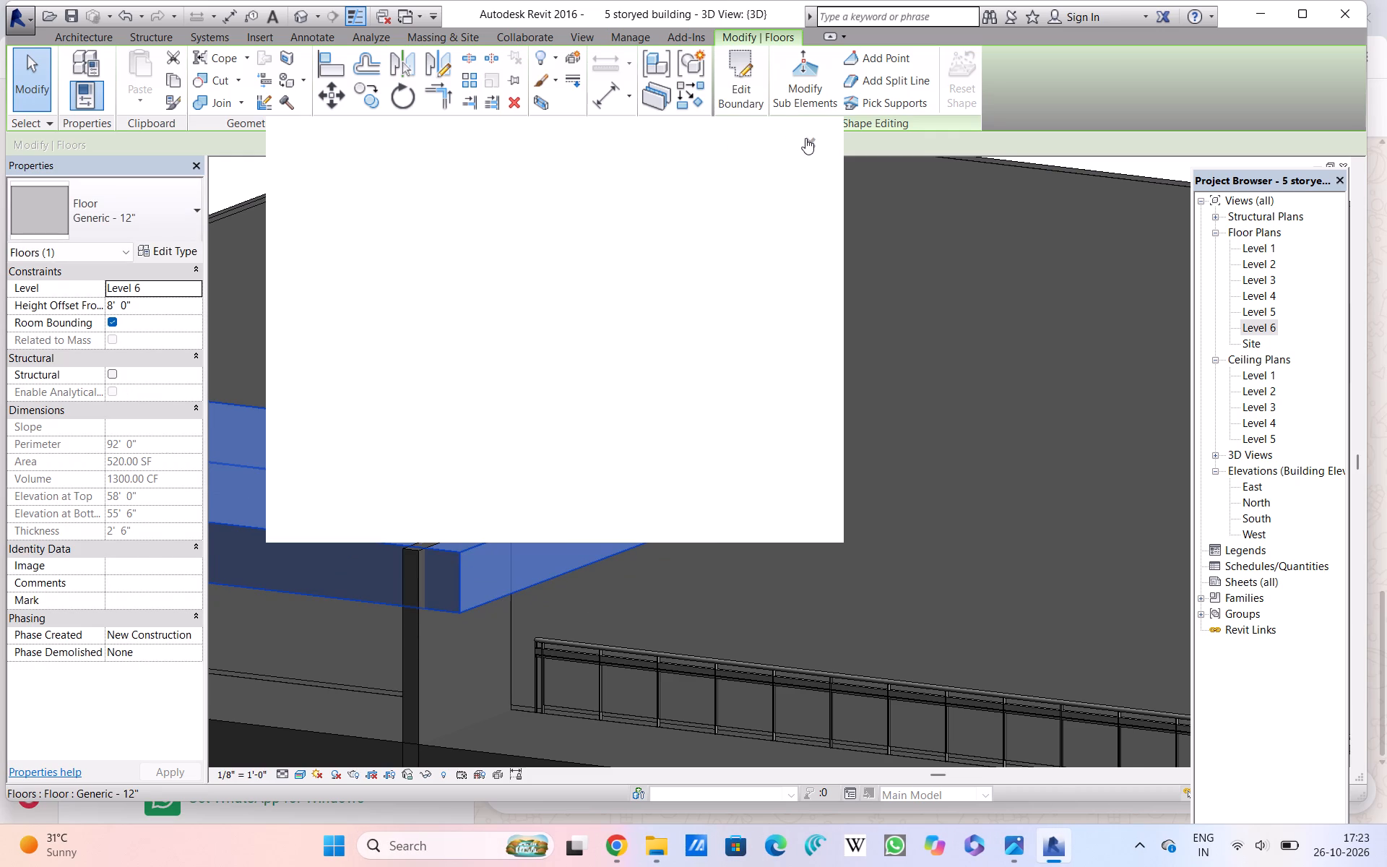
{"action": "triple_click", "coordinate": [807, 139]}
{"action": "left_click", "coordinate": [808, 139]}
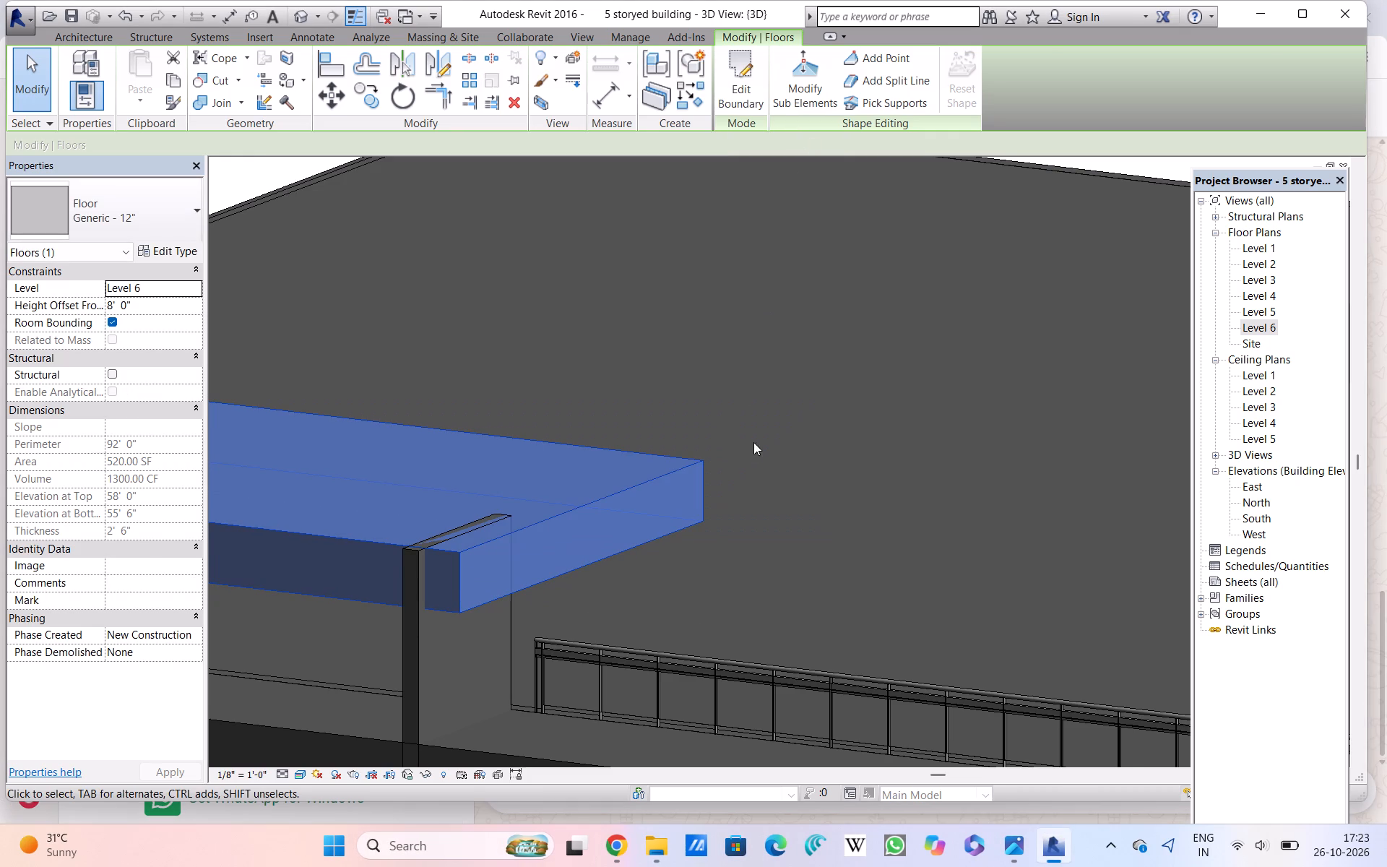
{"action": "double_click", "coordinate": [764, 449]}
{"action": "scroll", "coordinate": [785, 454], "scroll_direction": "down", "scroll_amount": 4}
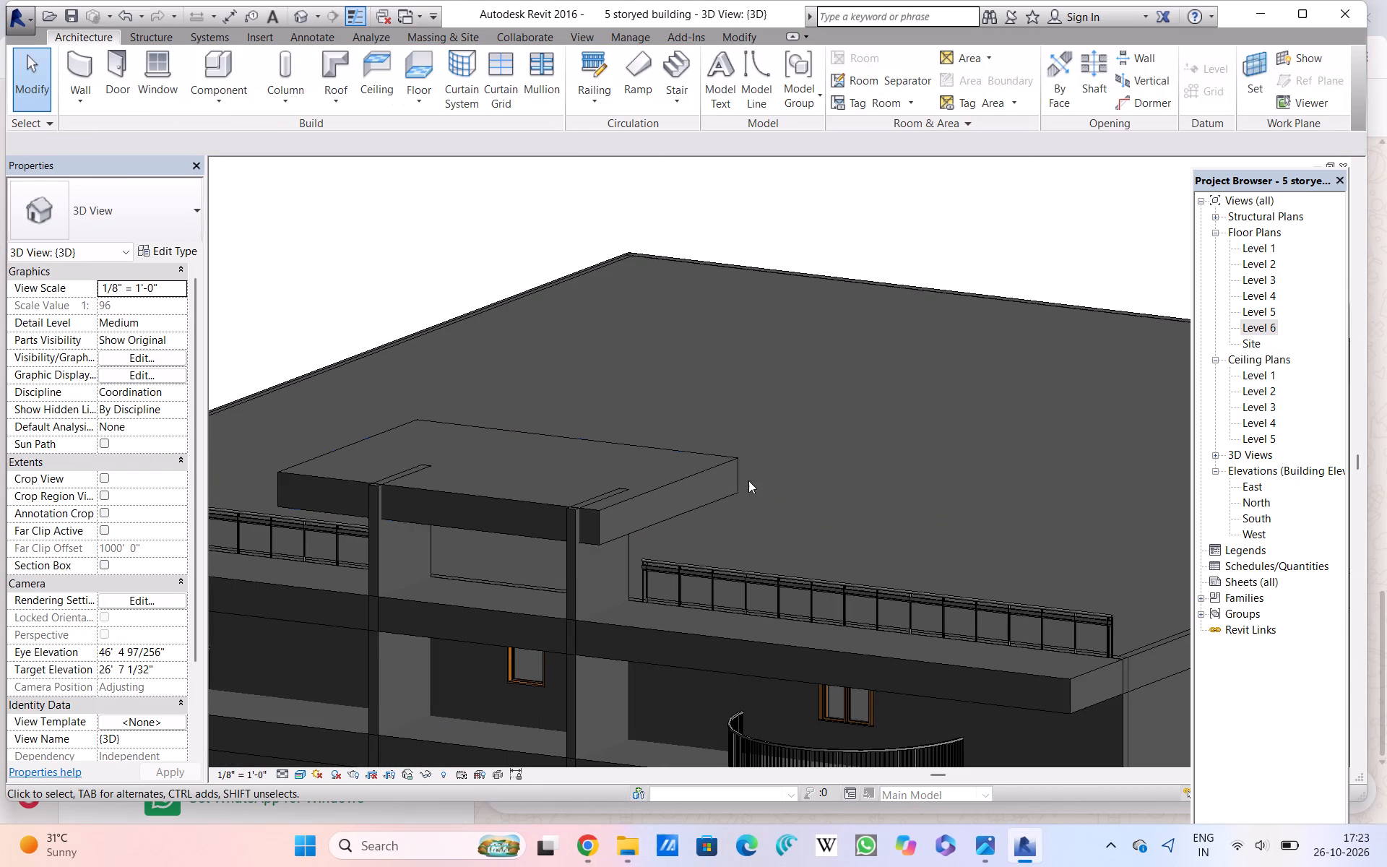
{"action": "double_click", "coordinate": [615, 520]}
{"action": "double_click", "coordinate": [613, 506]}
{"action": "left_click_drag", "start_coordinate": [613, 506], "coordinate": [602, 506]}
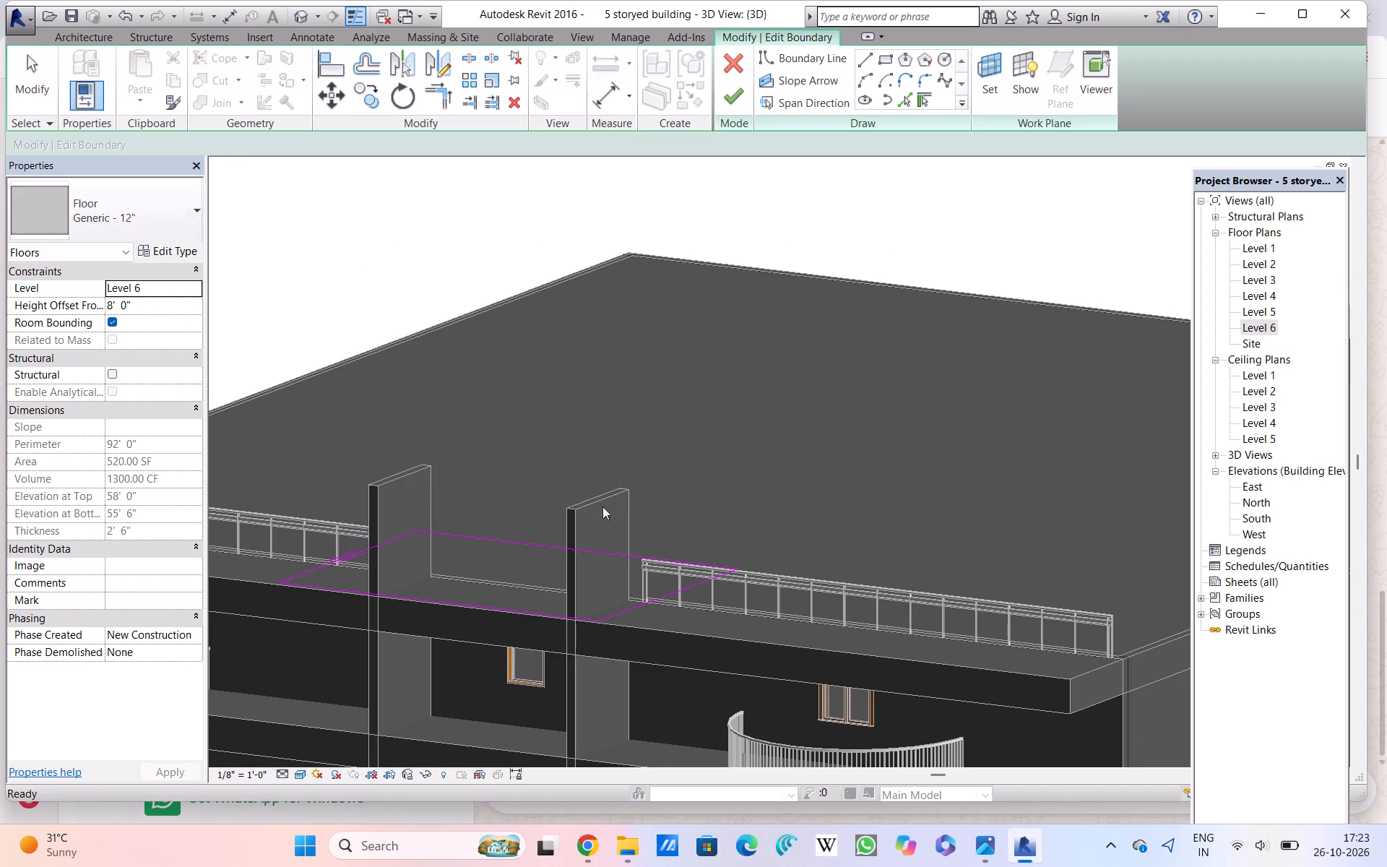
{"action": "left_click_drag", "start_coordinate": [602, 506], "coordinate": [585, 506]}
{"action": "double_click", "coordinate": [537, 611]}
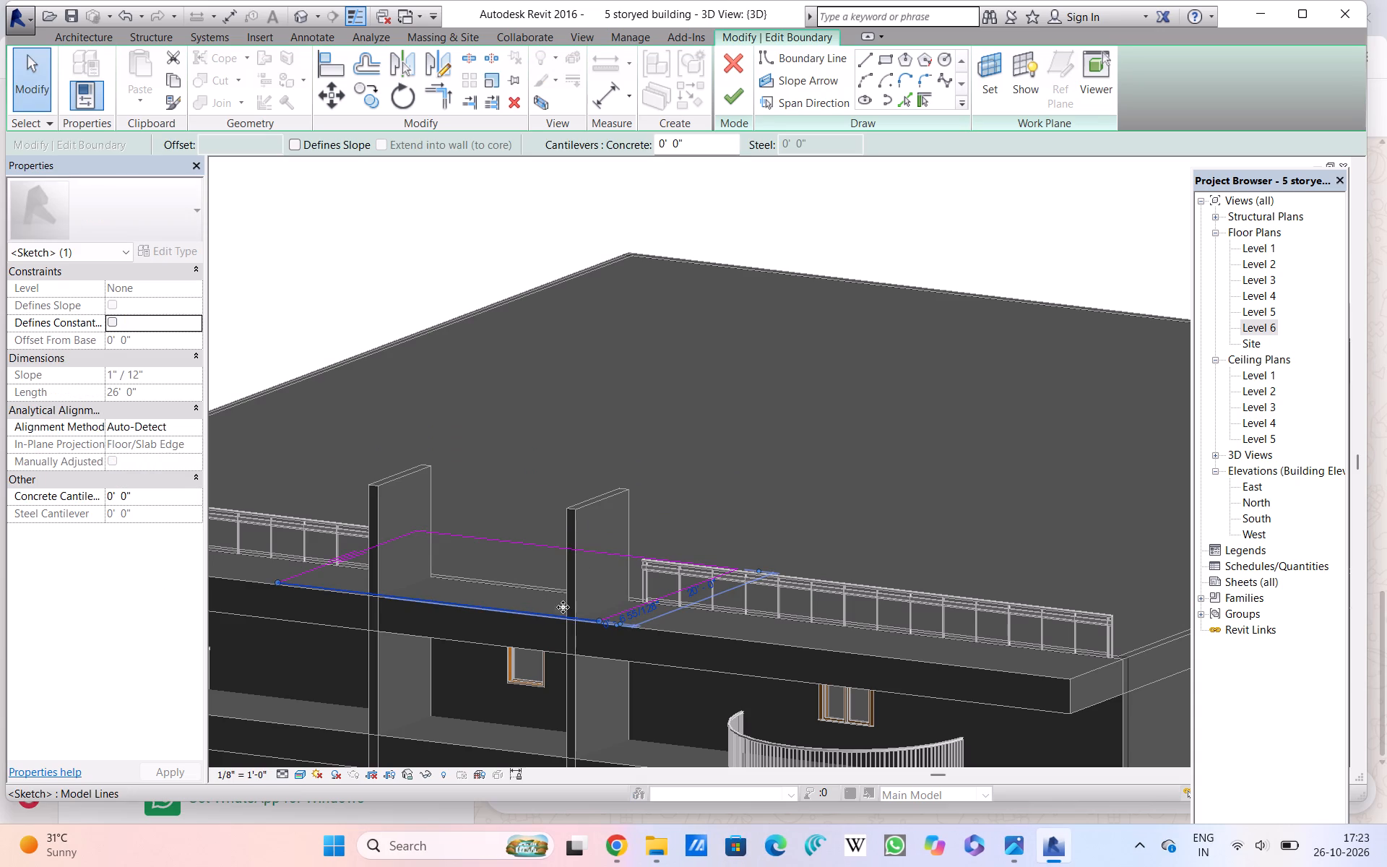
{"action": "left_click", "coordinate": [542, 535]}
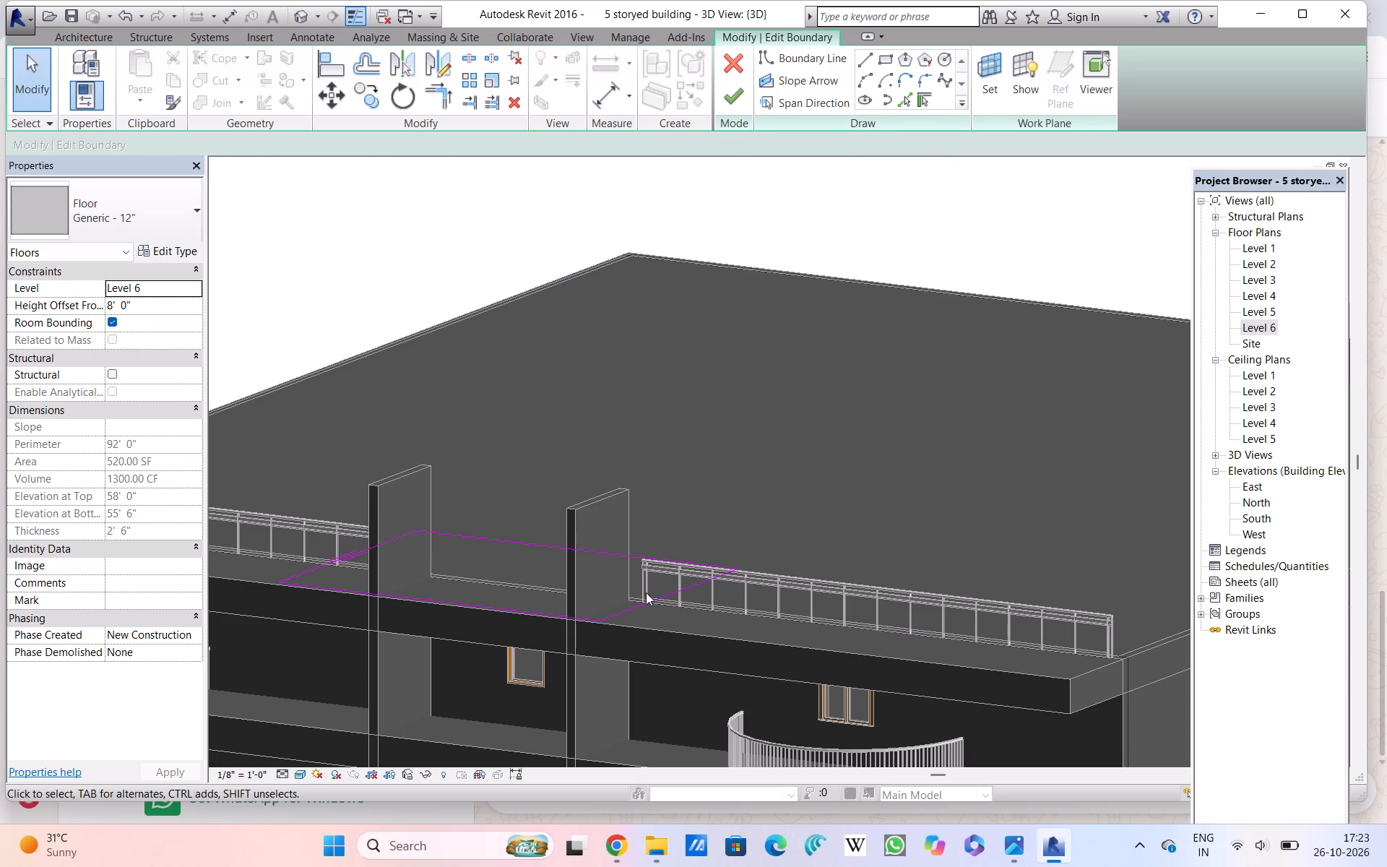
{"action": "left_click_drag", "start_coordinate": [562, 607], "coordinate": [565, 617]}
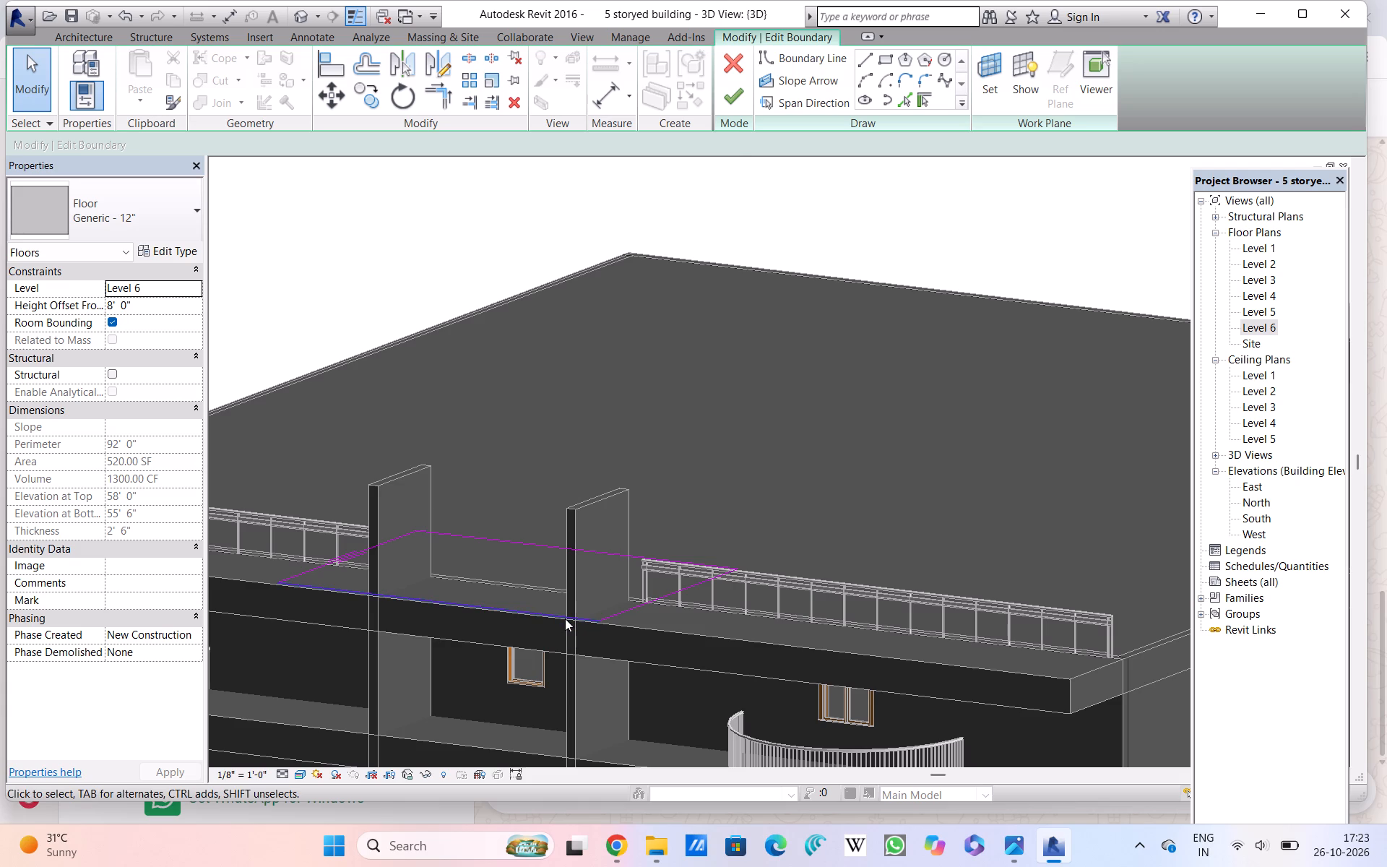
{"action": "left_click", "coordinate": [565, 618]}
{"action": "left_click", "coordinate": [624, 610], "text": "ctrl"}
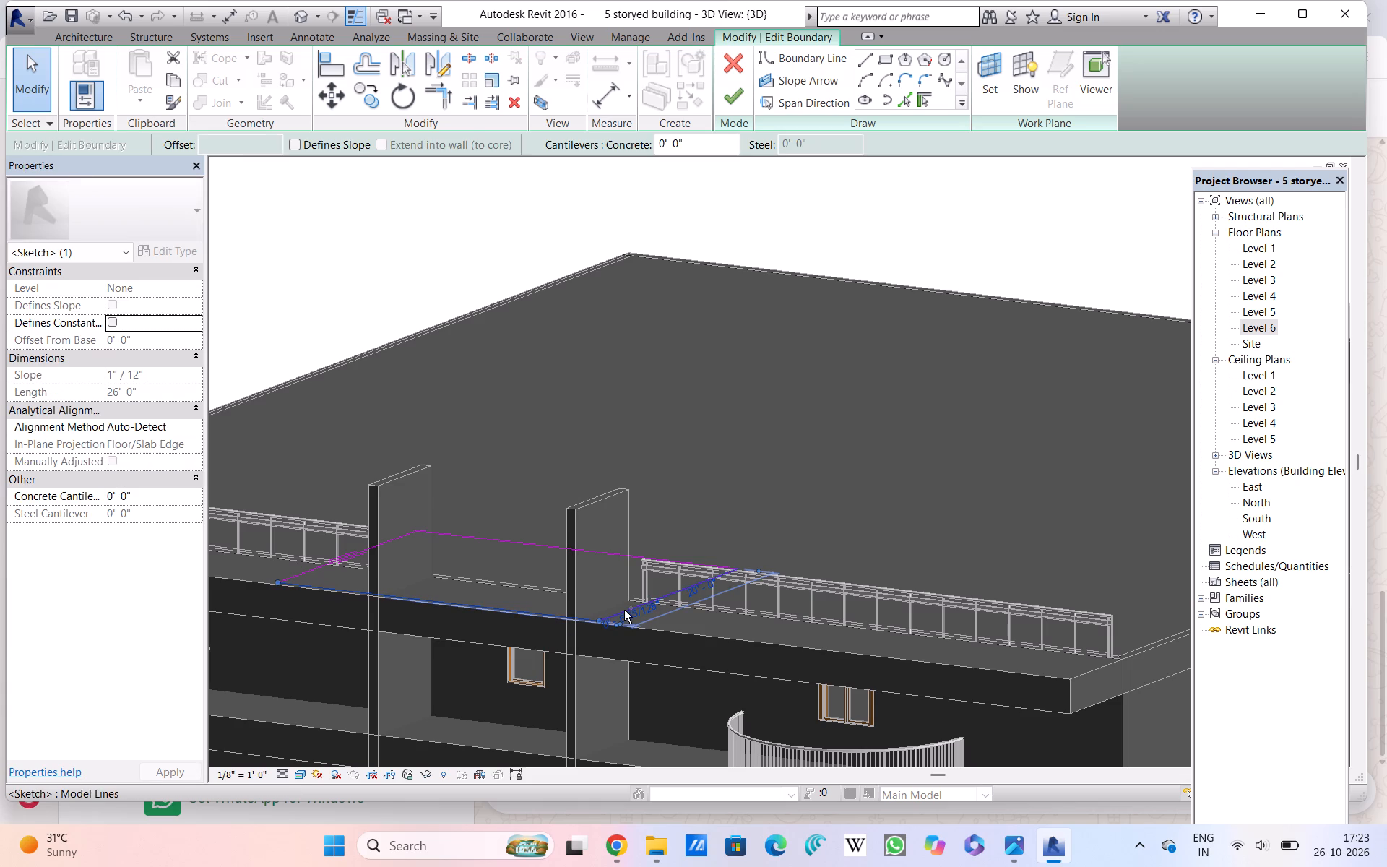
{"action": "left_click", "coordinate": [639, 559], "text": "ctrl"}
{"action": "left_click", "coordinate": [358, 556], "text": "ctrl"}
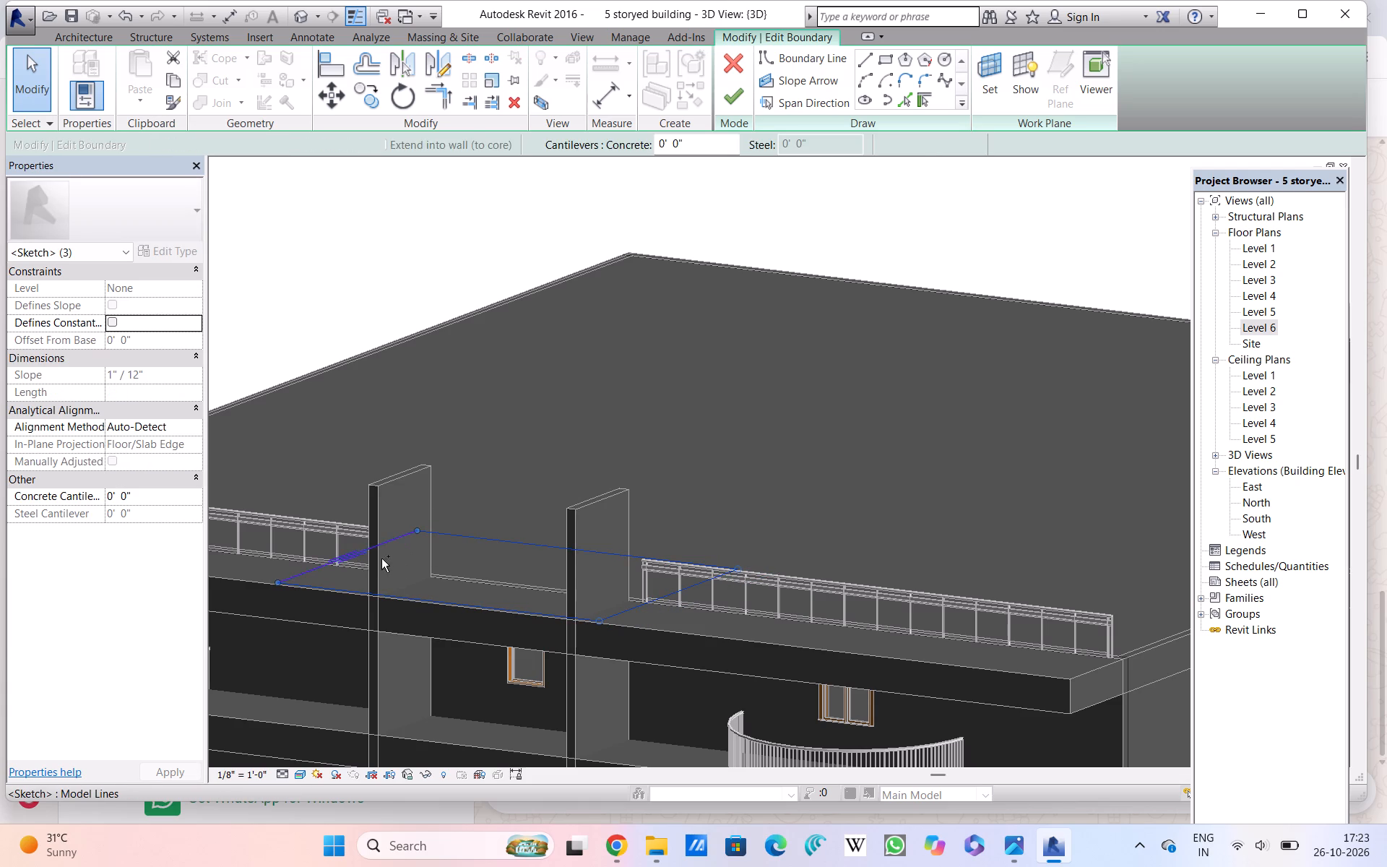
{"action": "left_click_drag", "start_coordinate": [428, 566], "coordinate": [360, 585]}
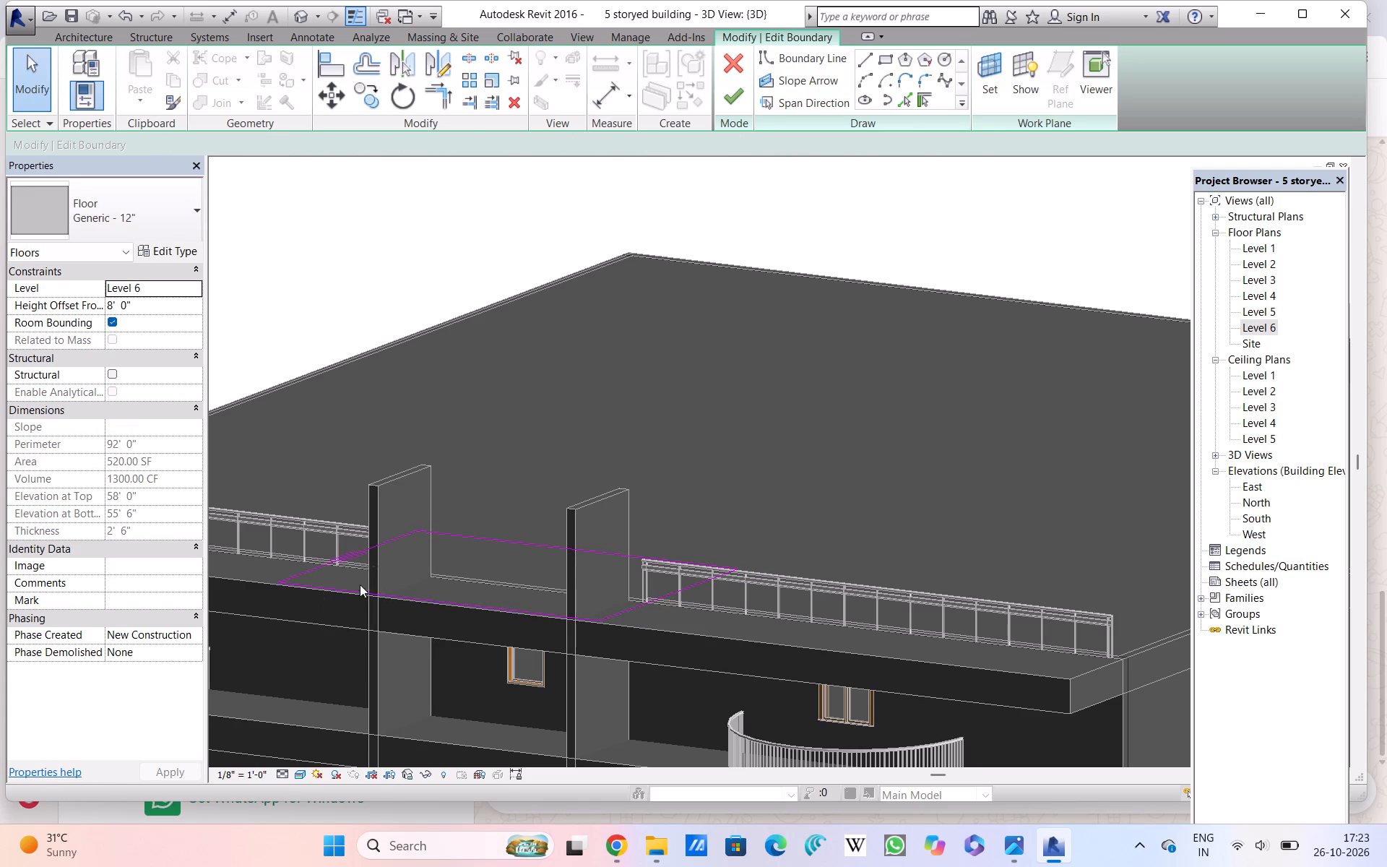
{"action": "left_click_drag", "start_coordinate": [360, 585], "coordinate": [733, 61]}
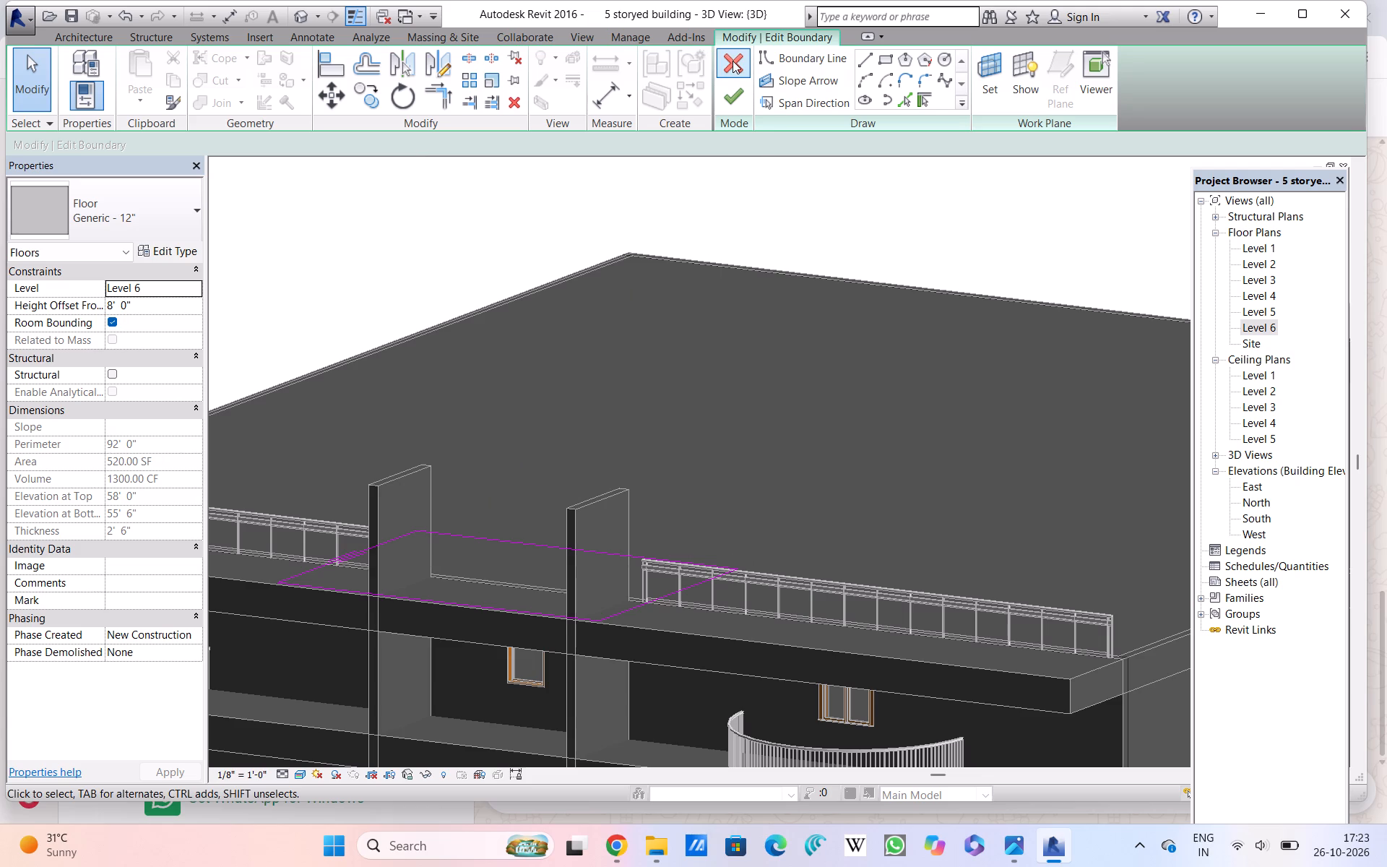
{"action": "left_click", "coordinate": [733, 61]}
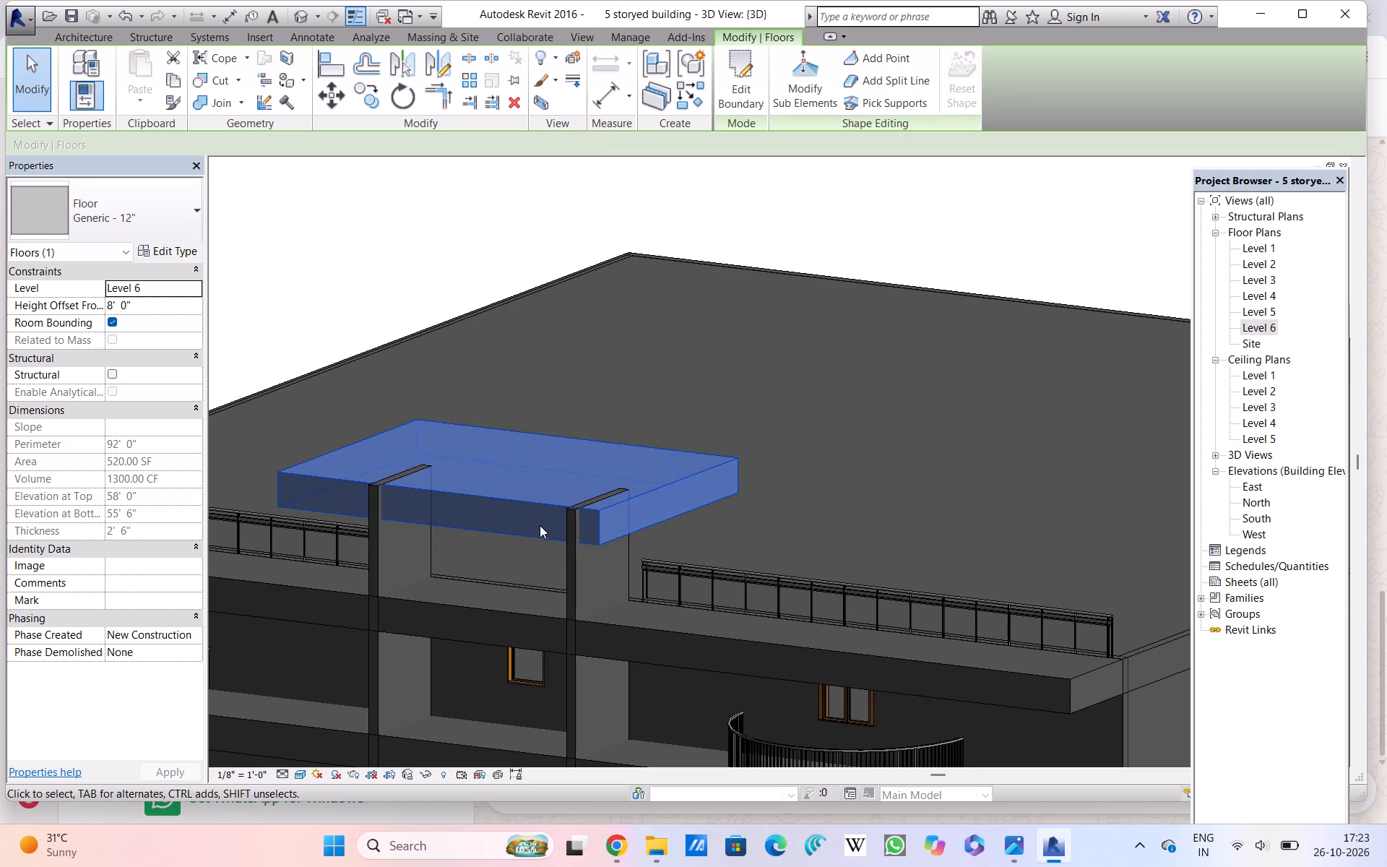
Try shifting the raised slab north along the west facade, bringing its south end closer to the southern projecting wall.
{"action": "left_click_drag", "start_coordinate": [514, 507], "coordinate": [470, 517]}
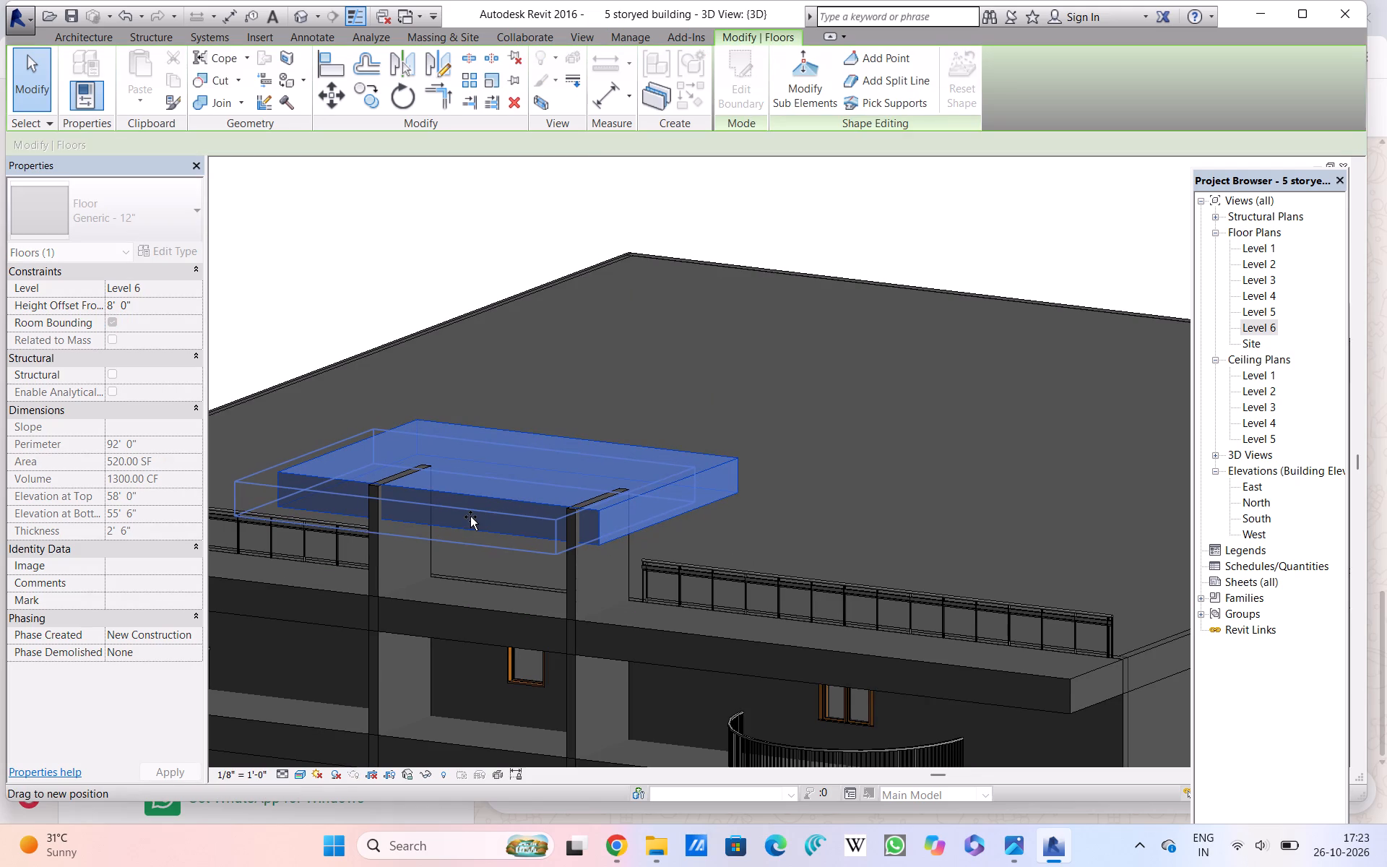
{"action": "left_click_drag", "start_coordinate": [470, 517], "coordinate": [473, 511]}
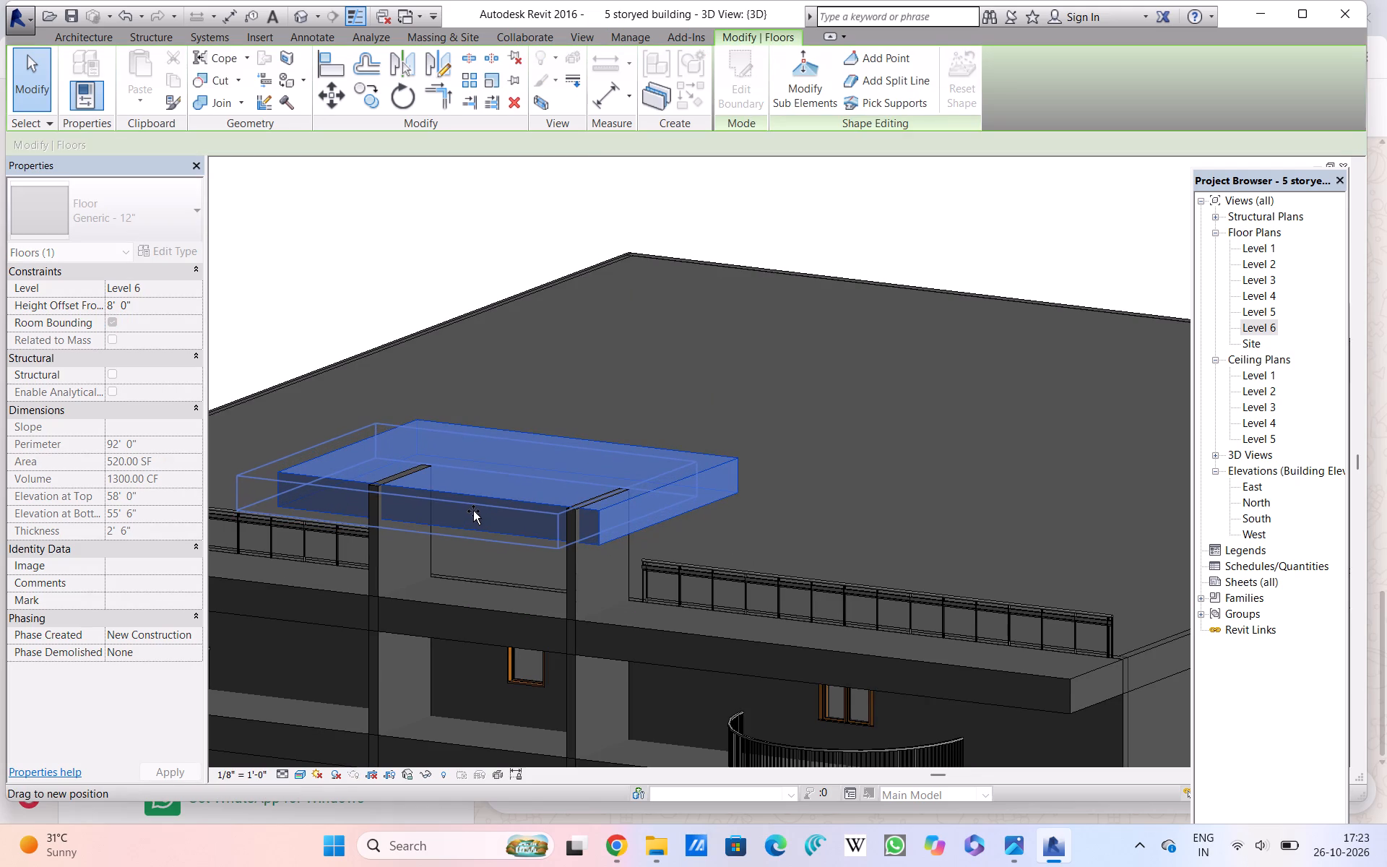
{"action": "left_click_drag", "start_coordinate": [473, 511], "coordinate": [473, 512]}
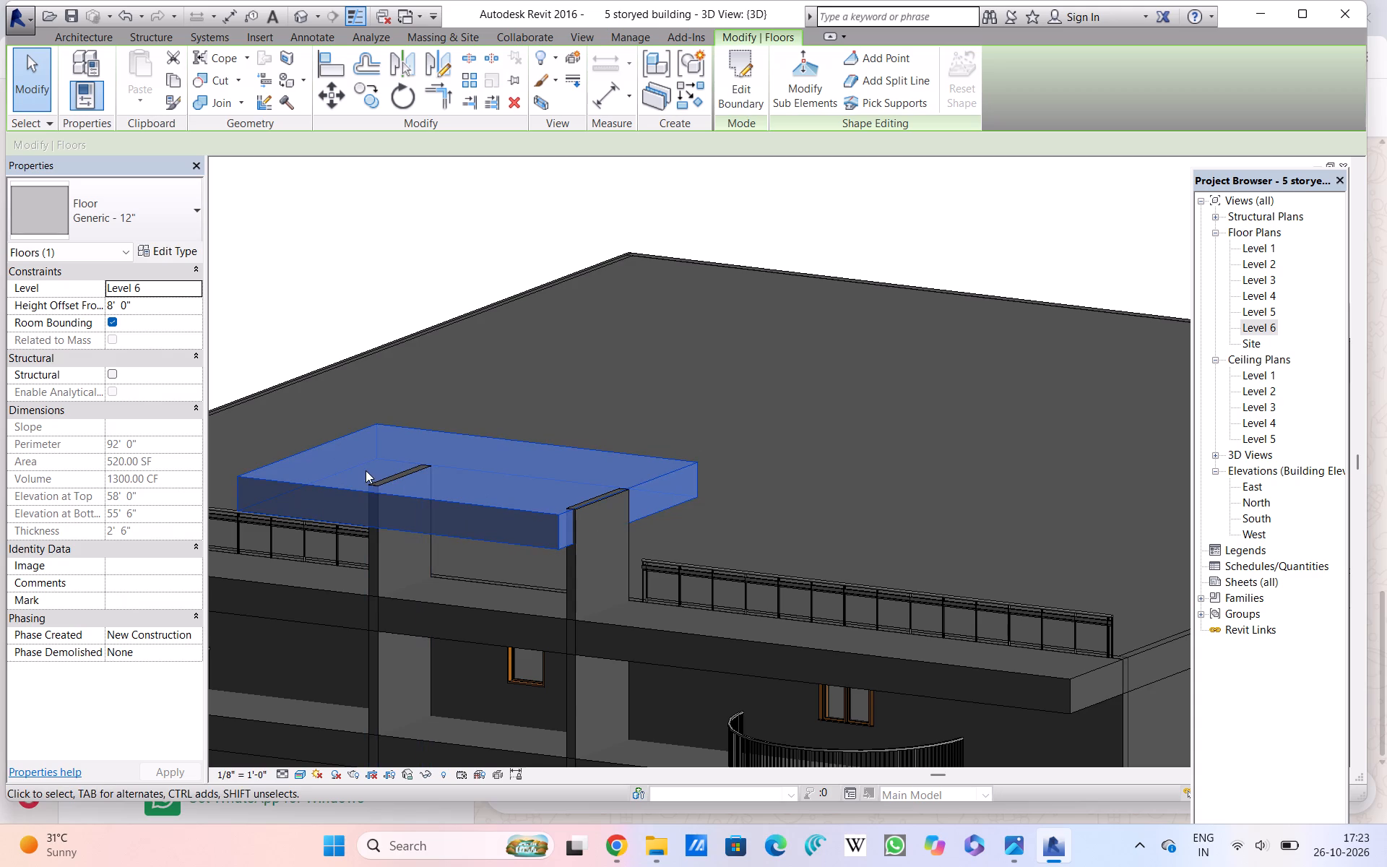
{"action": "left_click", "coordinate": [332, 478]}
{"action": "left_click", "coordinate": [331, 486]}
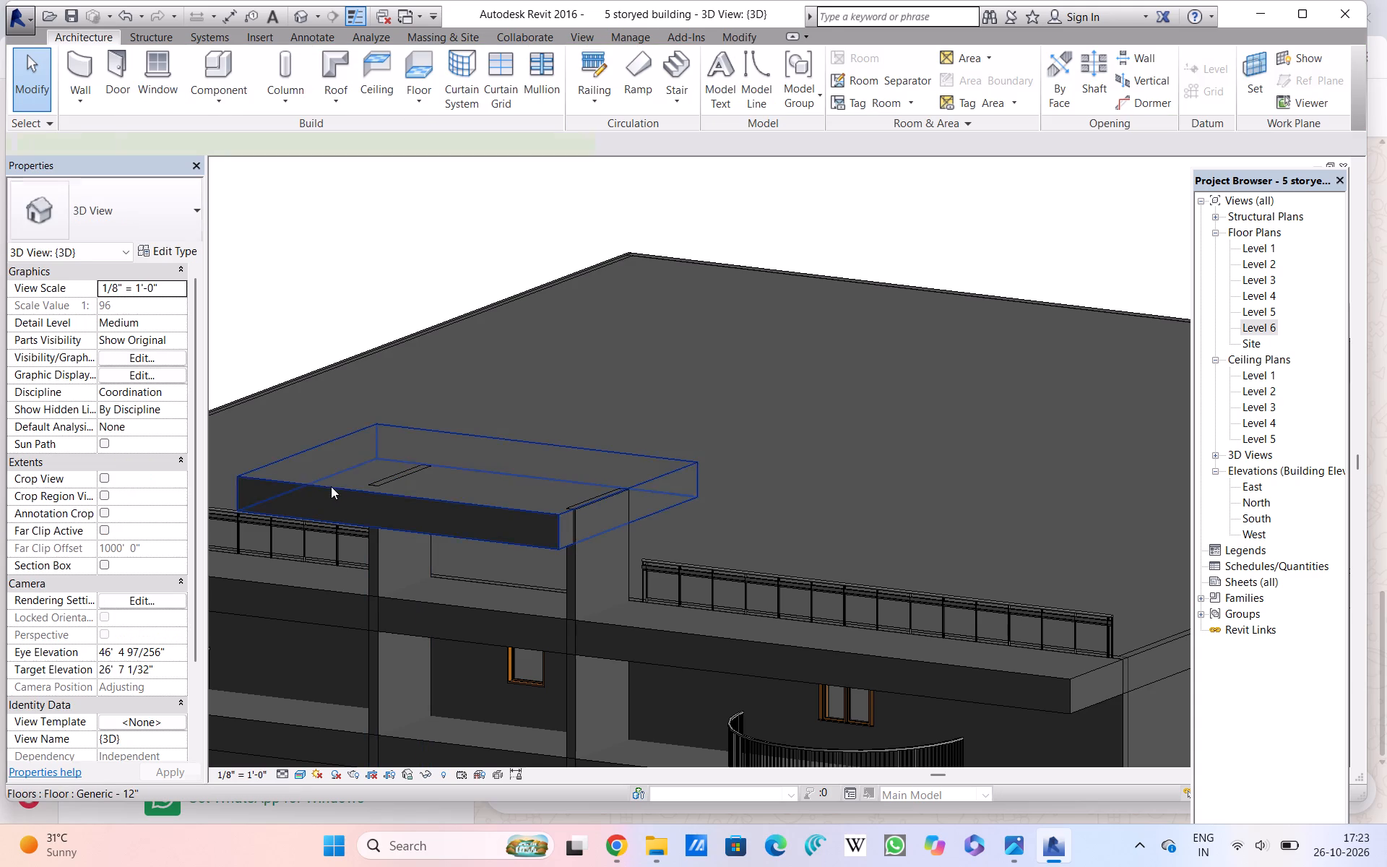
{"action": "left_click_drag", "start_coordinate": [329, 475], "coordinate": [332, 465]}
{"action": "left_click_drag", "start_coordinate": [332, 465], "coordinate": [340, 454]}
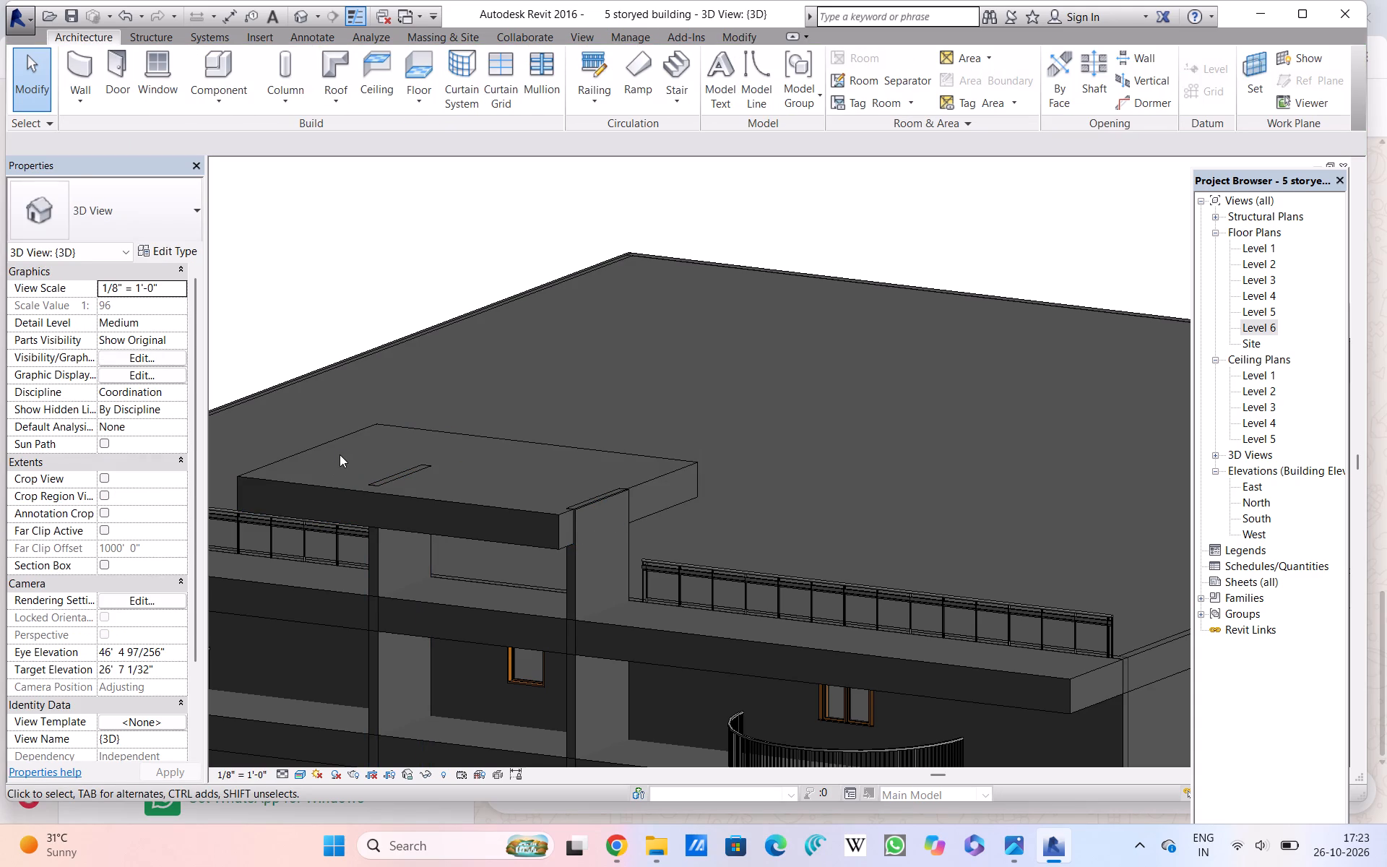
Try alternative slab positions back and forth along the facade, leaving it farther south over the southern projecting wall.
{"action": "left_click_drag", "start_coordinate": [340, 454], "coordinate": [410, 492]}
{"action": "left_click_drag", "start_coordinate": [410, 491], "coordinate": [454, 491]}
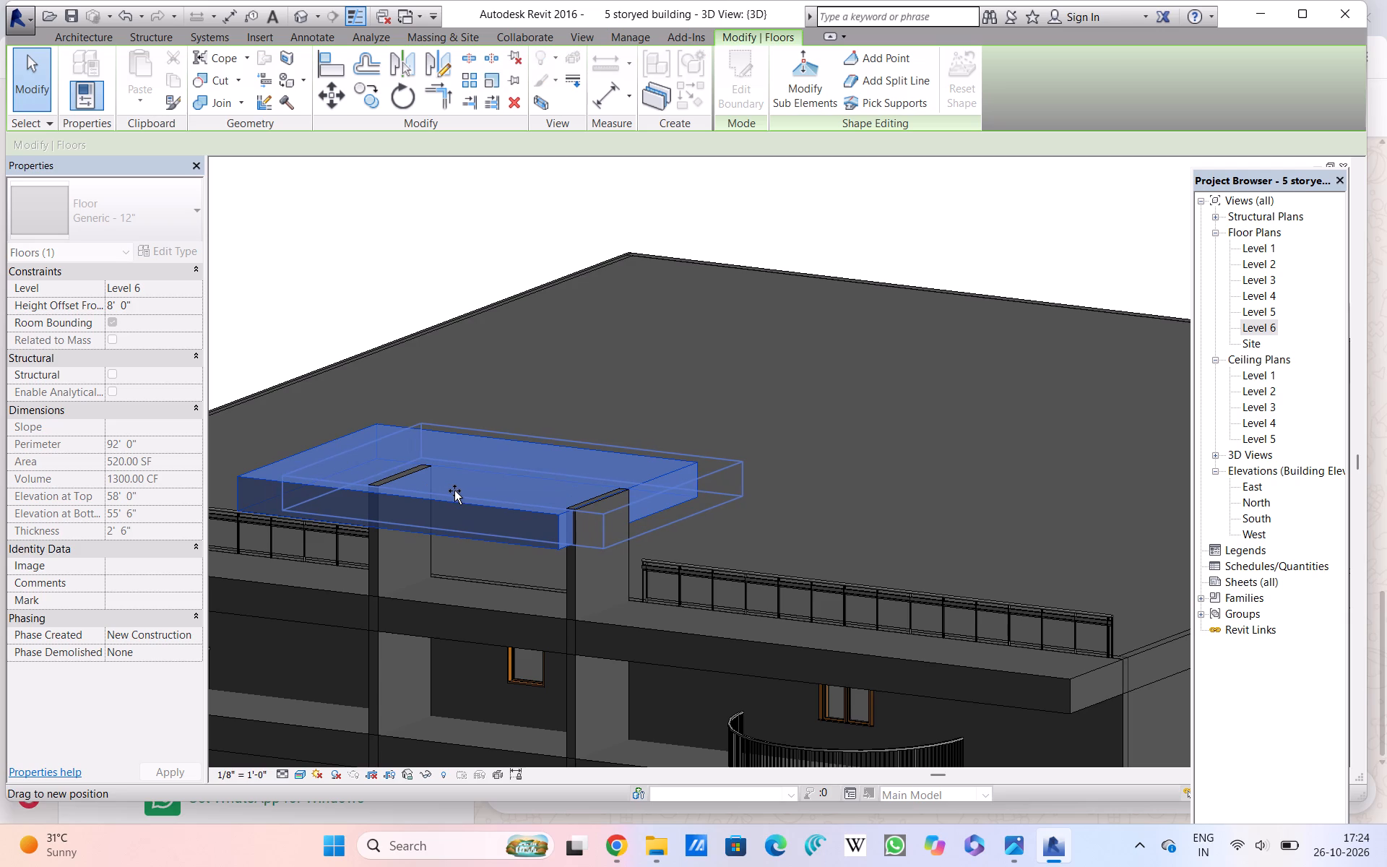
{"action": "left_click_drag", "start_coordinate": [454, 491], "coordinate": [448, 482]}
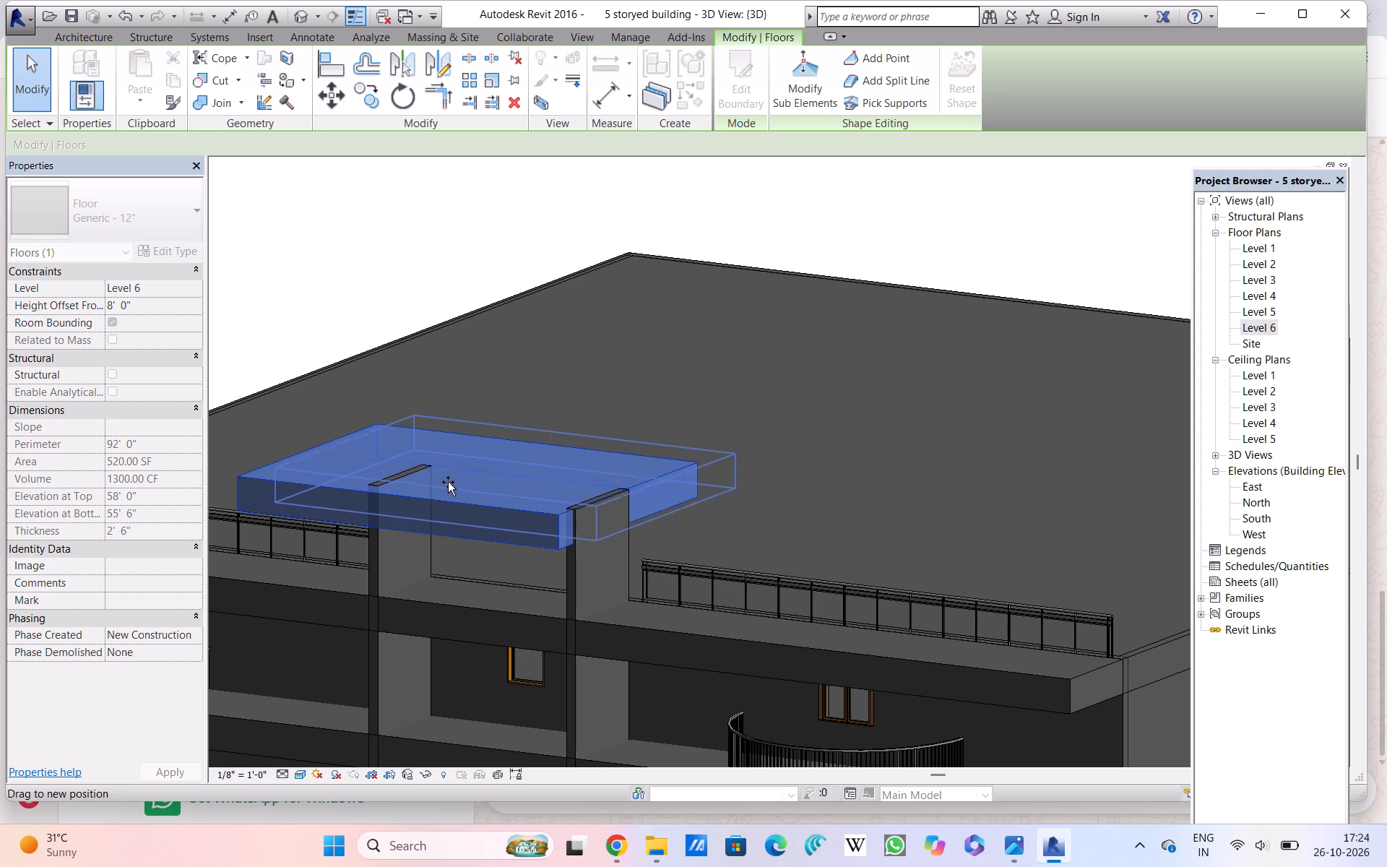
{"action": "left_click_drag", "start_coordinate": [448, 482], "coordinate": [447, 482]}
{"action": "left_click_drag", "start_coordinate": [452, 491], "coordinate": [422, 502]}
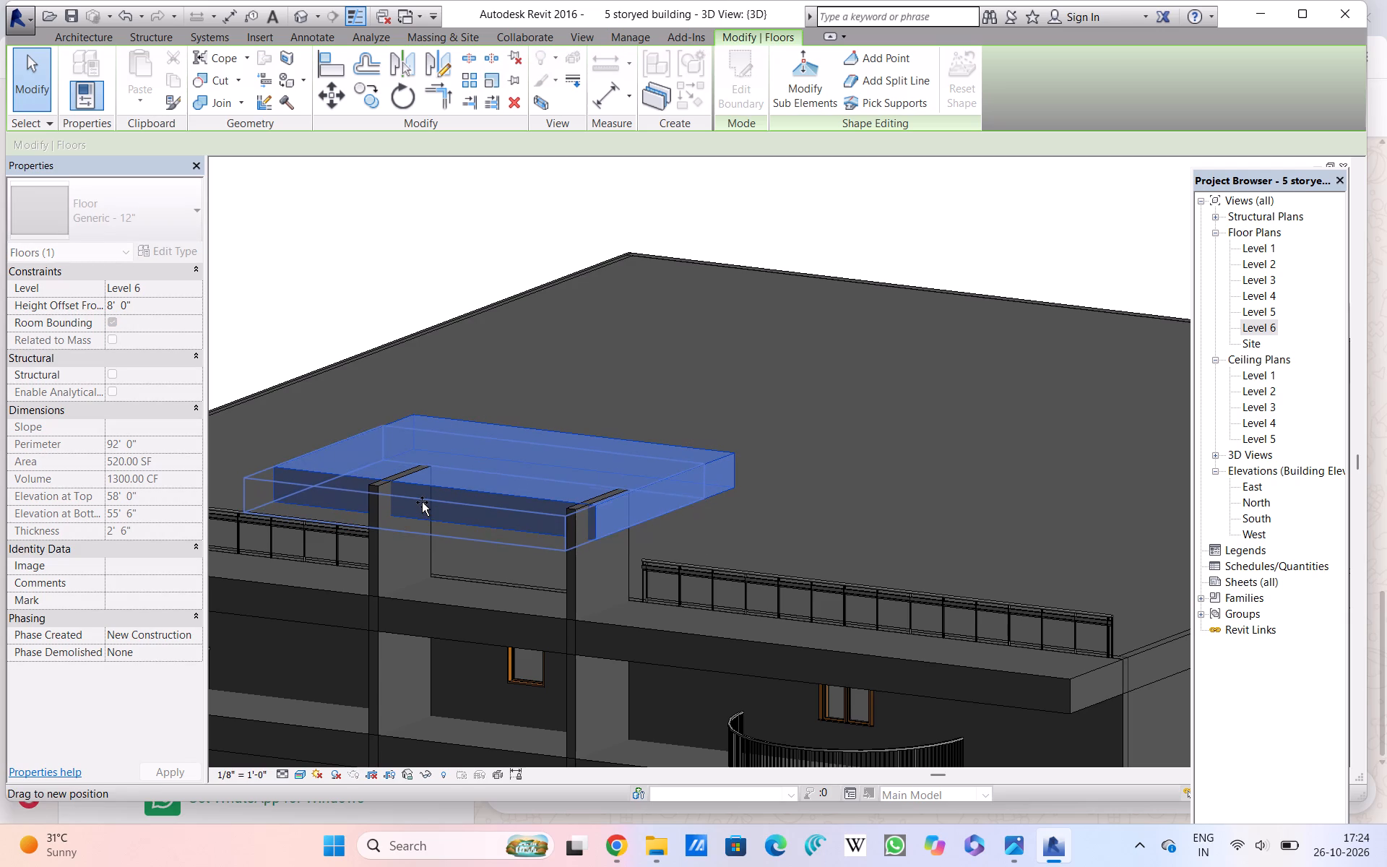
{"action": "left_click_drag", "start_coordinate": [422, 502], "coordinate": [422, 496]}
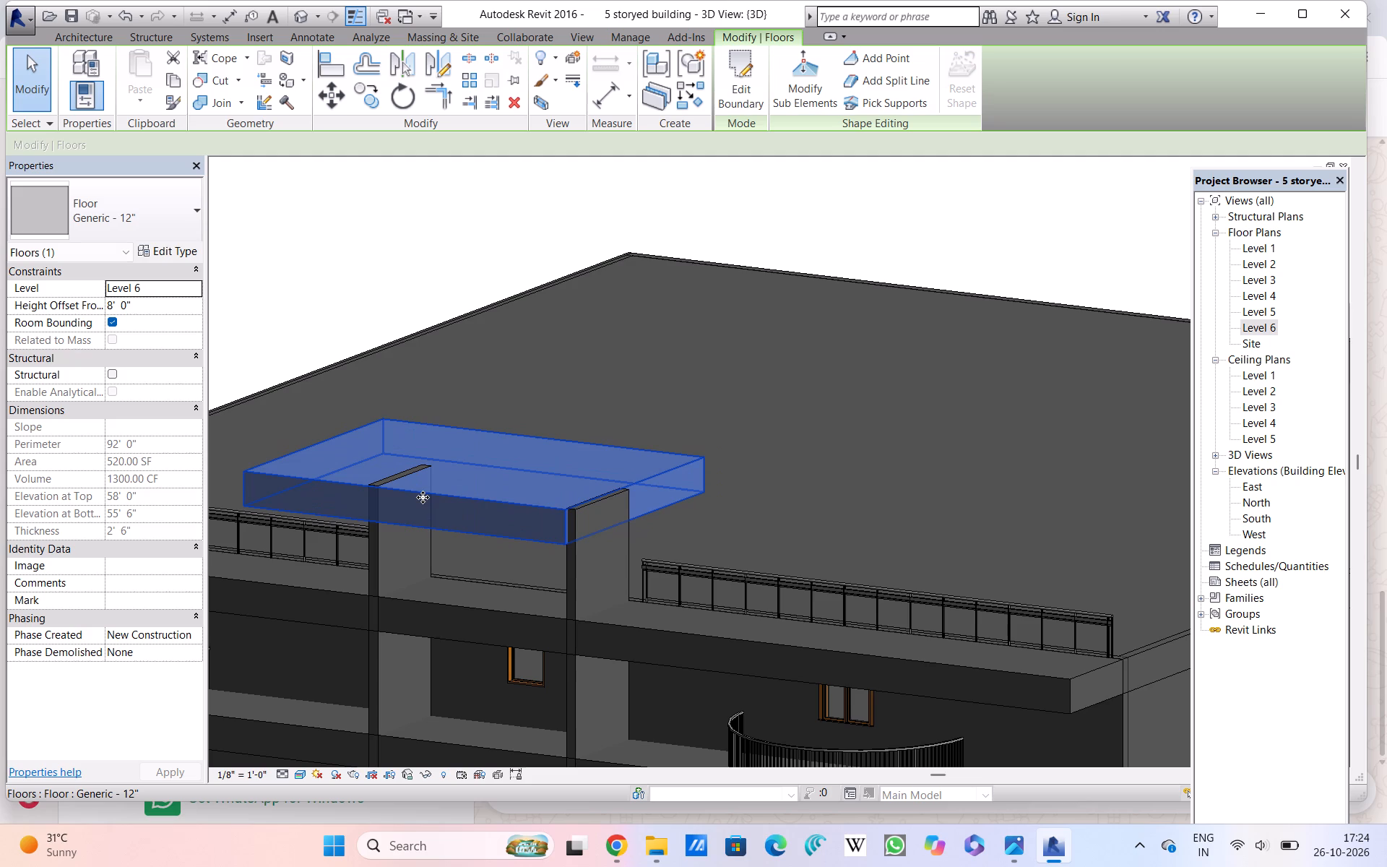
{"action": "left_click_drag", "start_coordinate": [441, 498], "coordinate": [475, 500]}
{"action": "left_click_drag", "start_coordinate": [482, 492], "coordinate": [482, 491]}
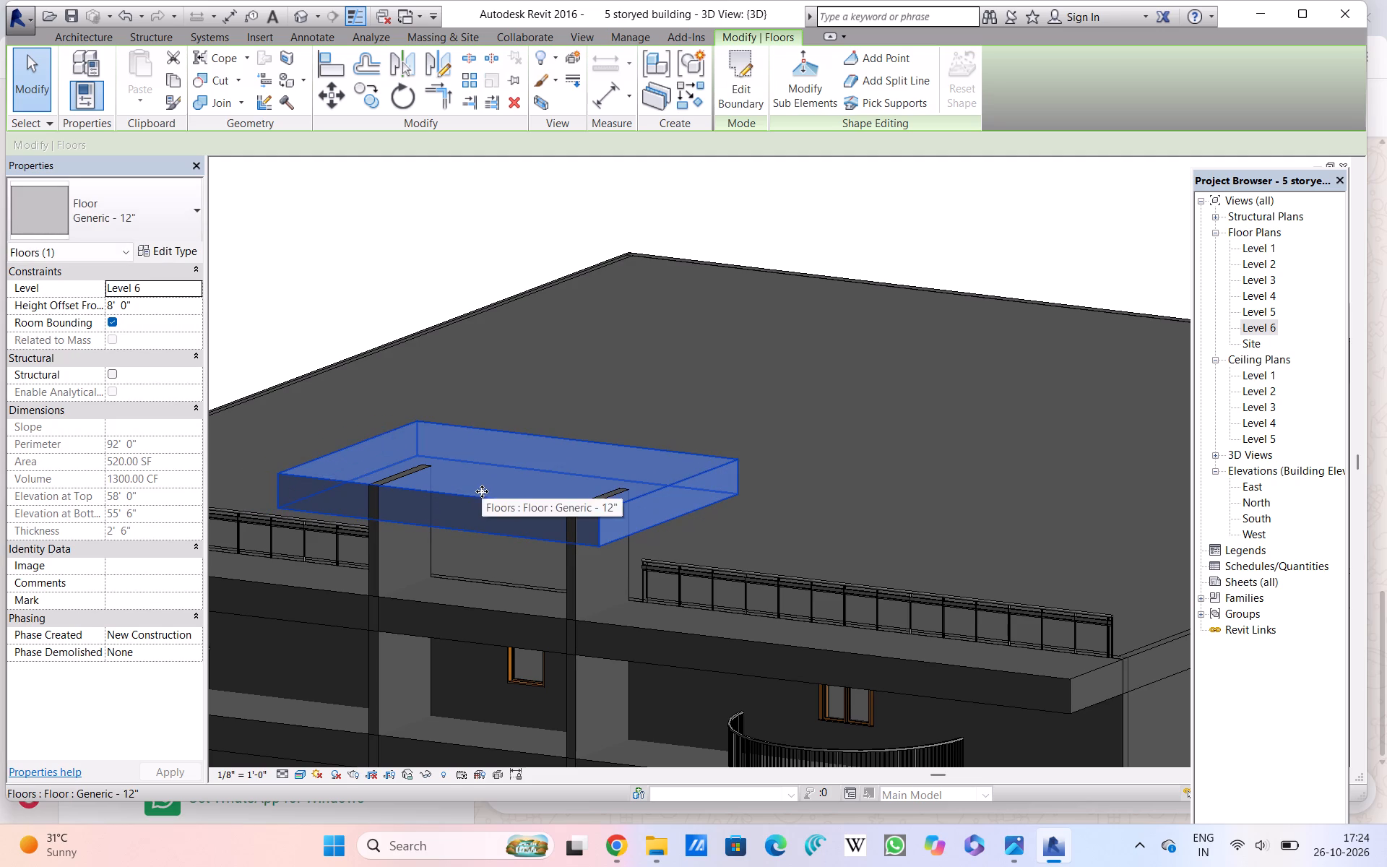
Move the raised slab north and out to the west so it covers both projecting walls, and dismiss the notification pop-up.
{"action": "left_click_drag", "start_coordinate": [482, 491], "coordinate": [480, 464]}
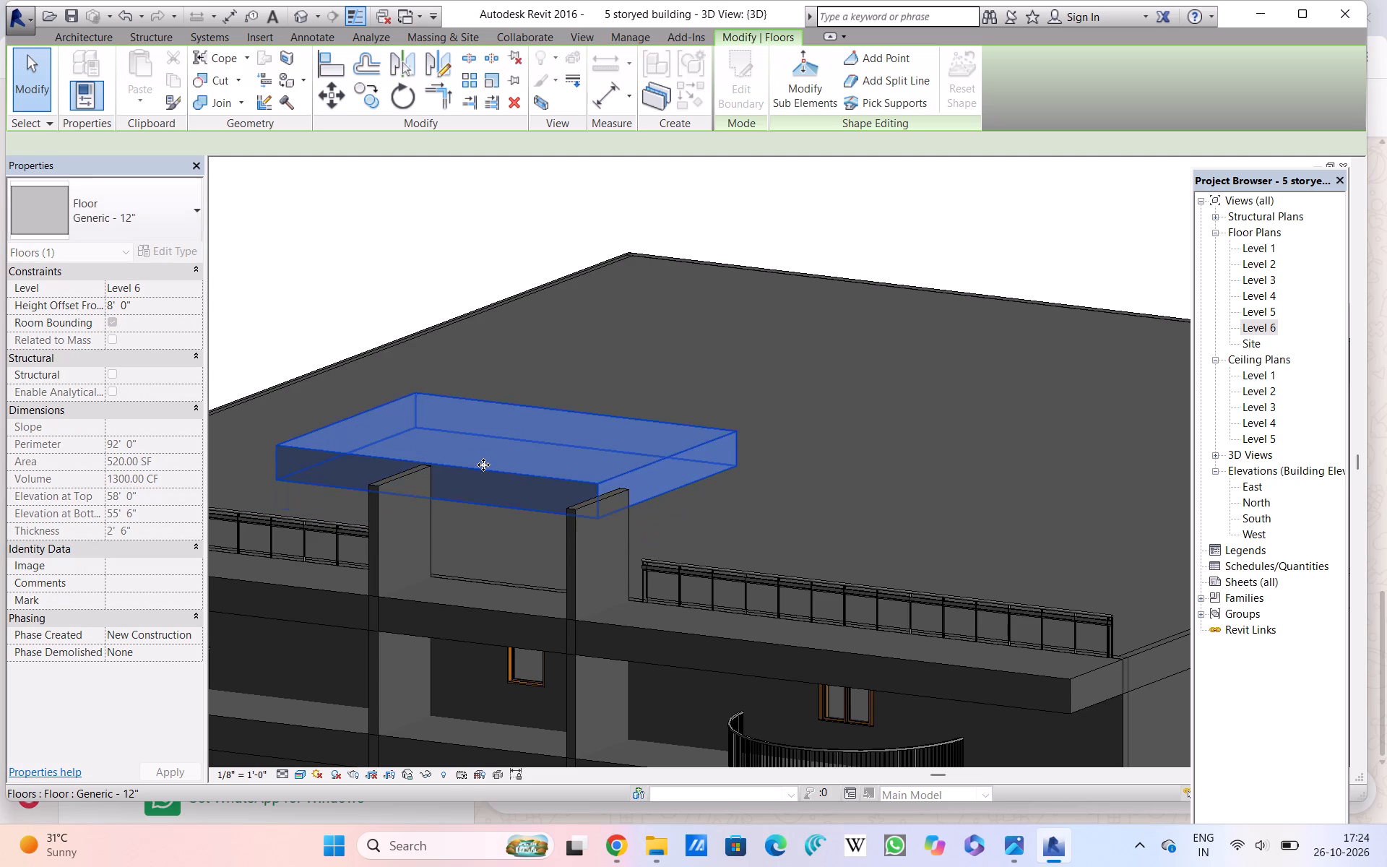
{"action": "left_click_drag", "start_coordinate": [493, 467], "coordinate": [453, 485]}
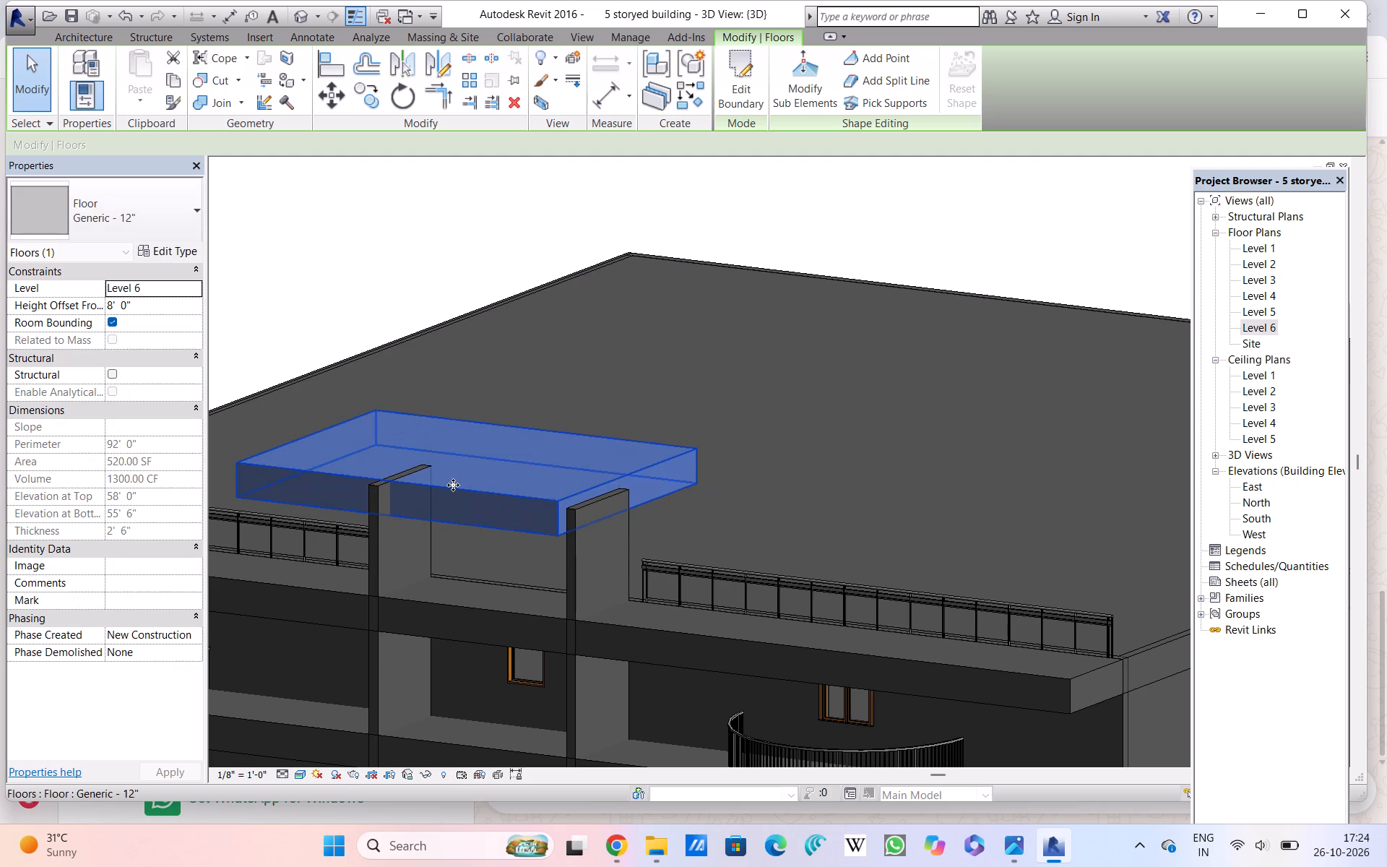
{"action": "left_click", "coordinate": [453, 485]}
{"action": "scroll", "coordinate": [480, 467], "scroll_direction": "down", "scroll_amount": 3}
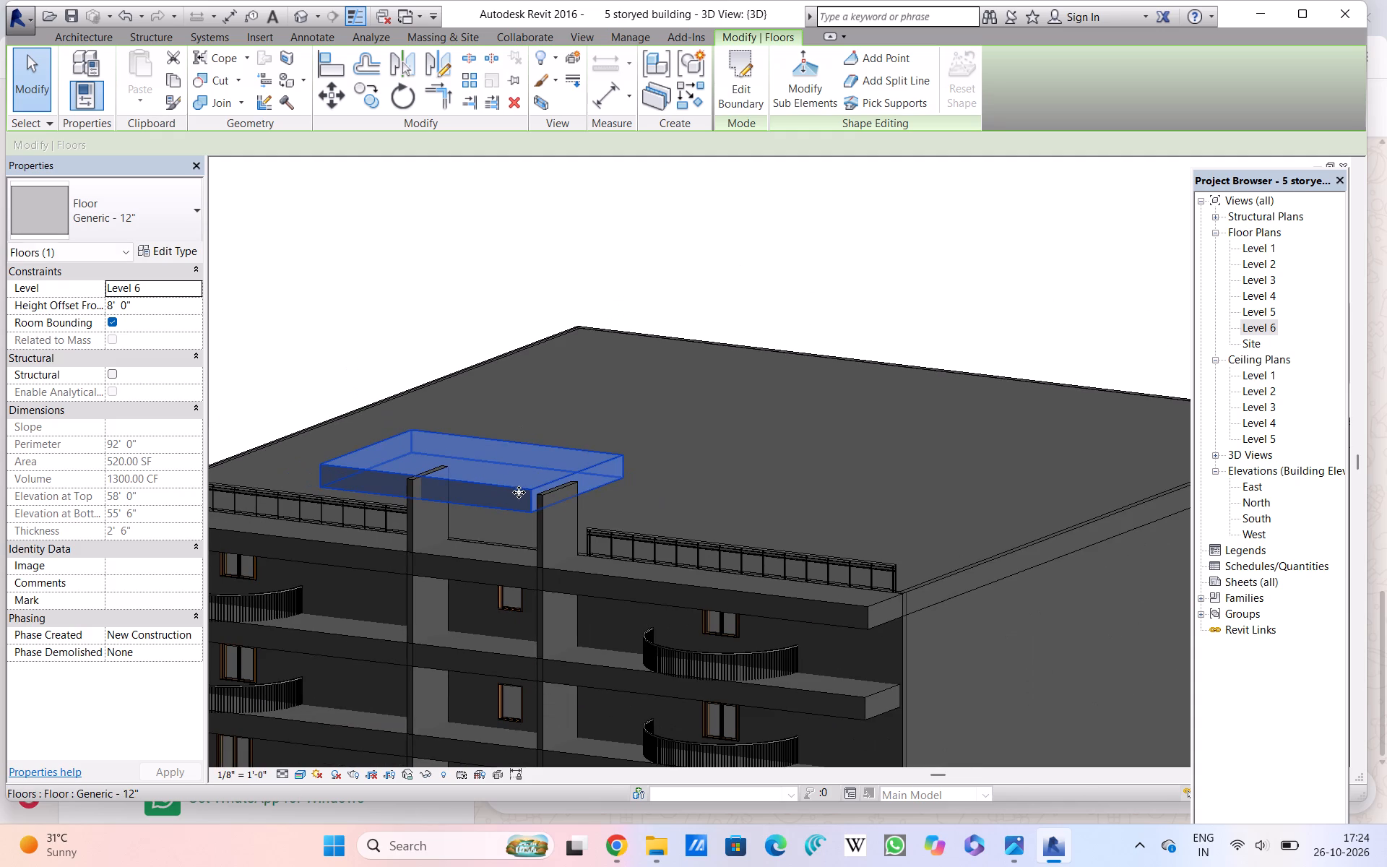
{"action": "middle_click_drag", "start_coordinate": [519, 497], "coordinate": [400, 516], "text": "shift"}
{"action": "scroll", "coordinate": [415, 506], "scroll_direction": "up", "scroll_amount": 9}
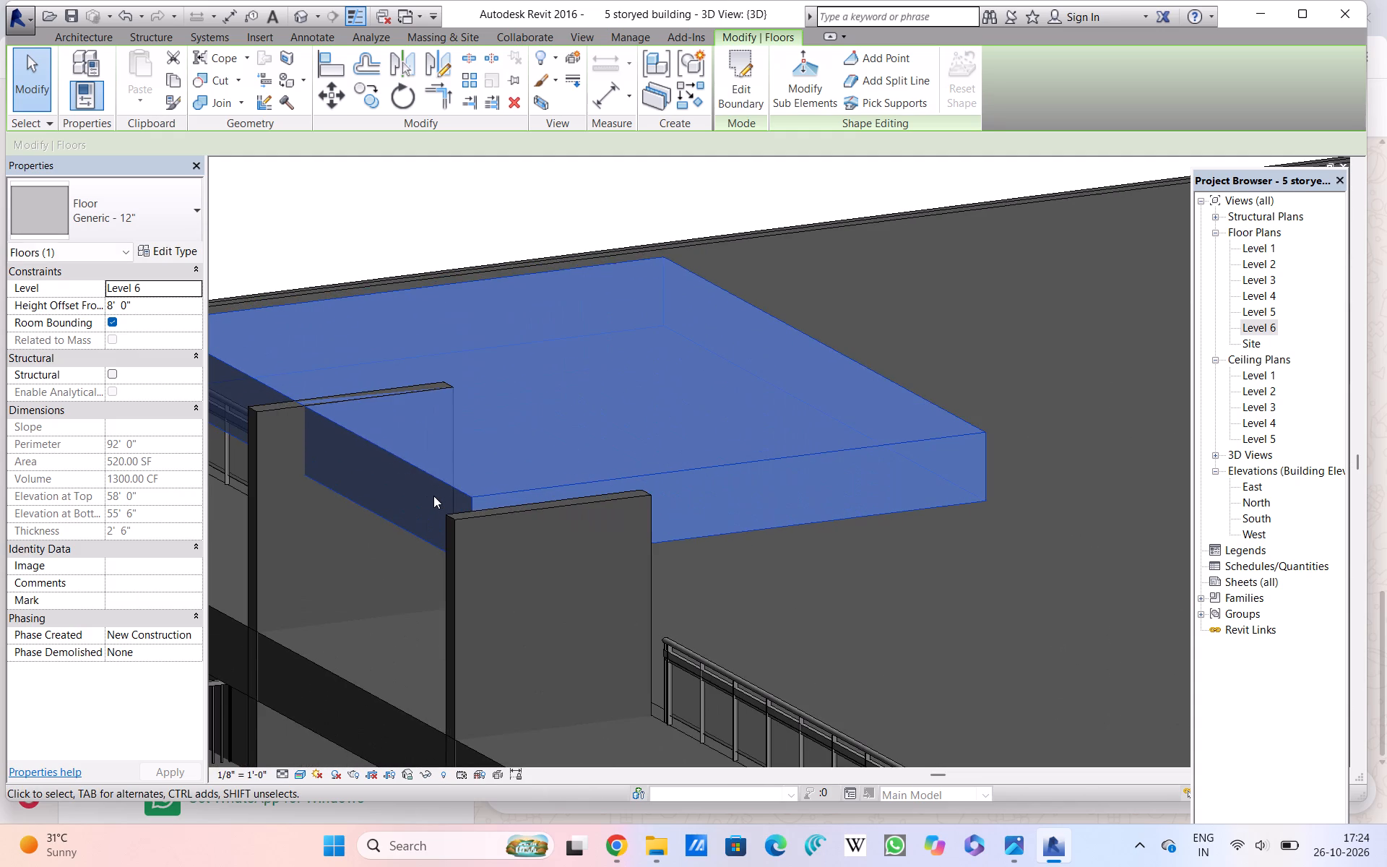
{"action": "scroll", "coordinate": [433, 496], "scroll_direction": "up", "scroll_amount": 4}
{"action": "scroll", "coordinate": [440, 496], "scroll_direction": "down", "scroll_amount": 7}
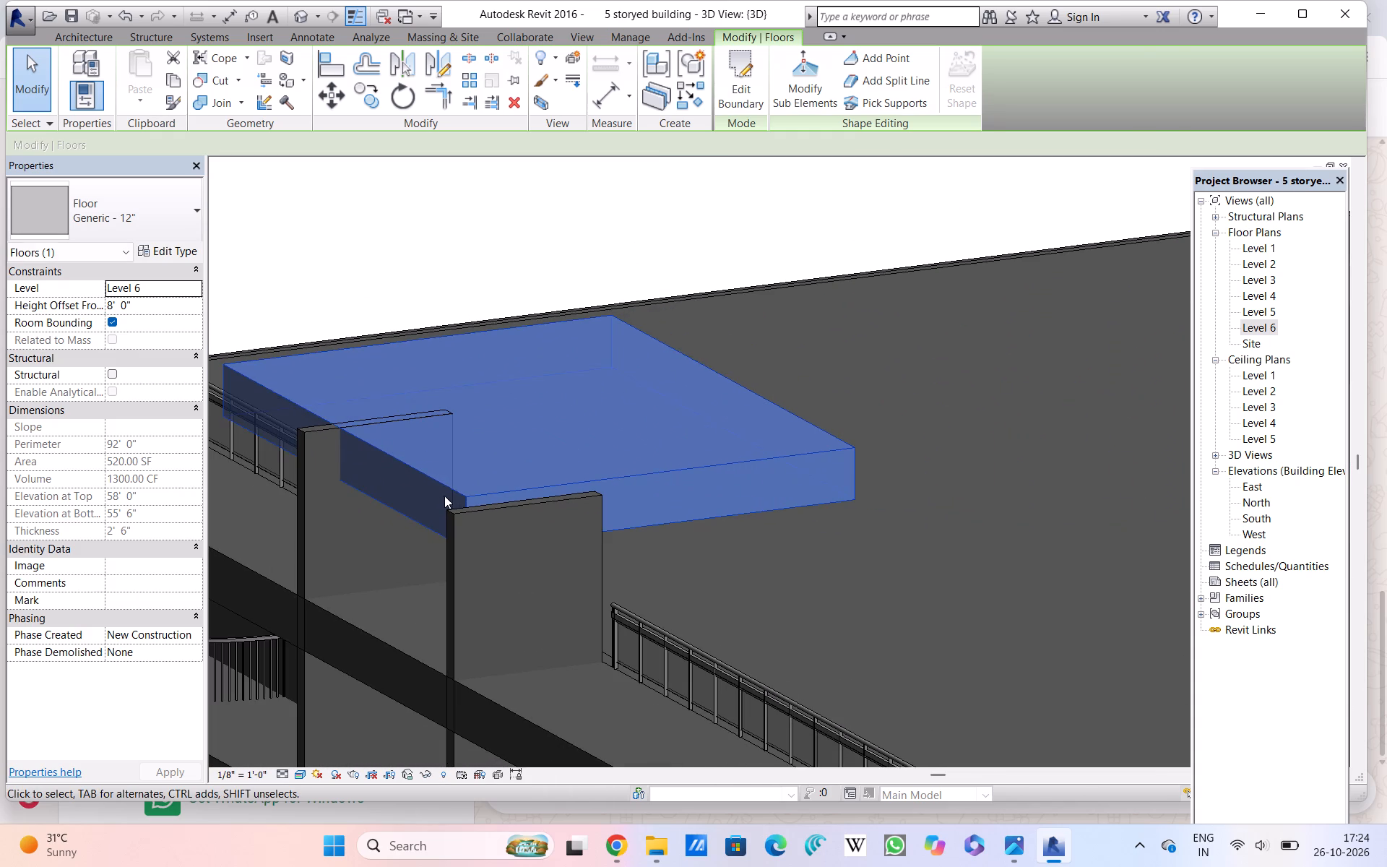
{"action": "left_click_drag", "start_coordinate": [447, 479], "coordinate": [389, 489]}
{"action": "left_click_drag", "start_coordinate": [389, 489], "coordinate": [432, 512]}
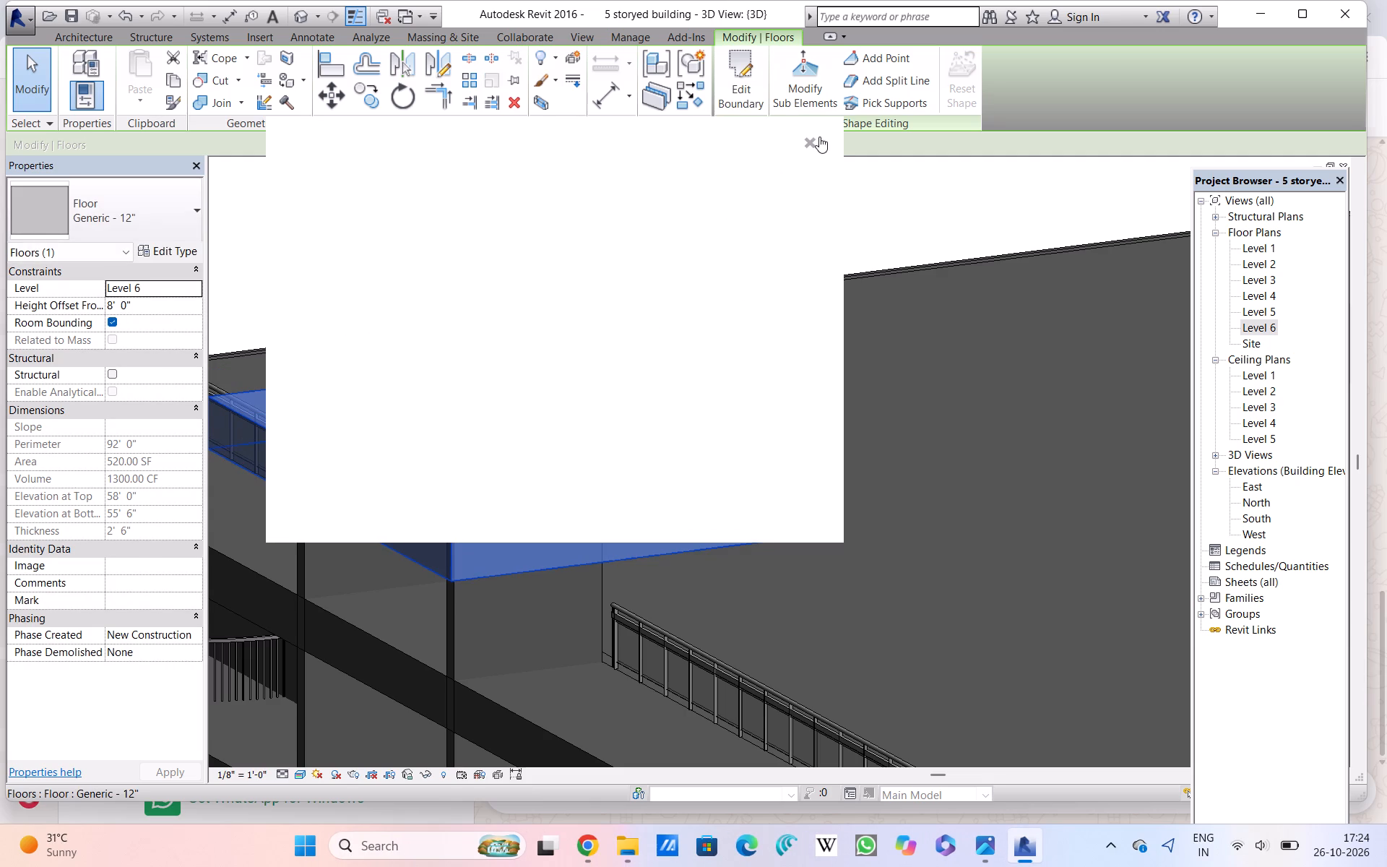
{"action": "left_click", "coordinate": [819, 137]}
{"action": "left_click", "coordinate": [812, 139]}
{"action": "left_click", "coordinate": [810, 142]}
{"action": "left_click", "coordinate": [841, 310]}
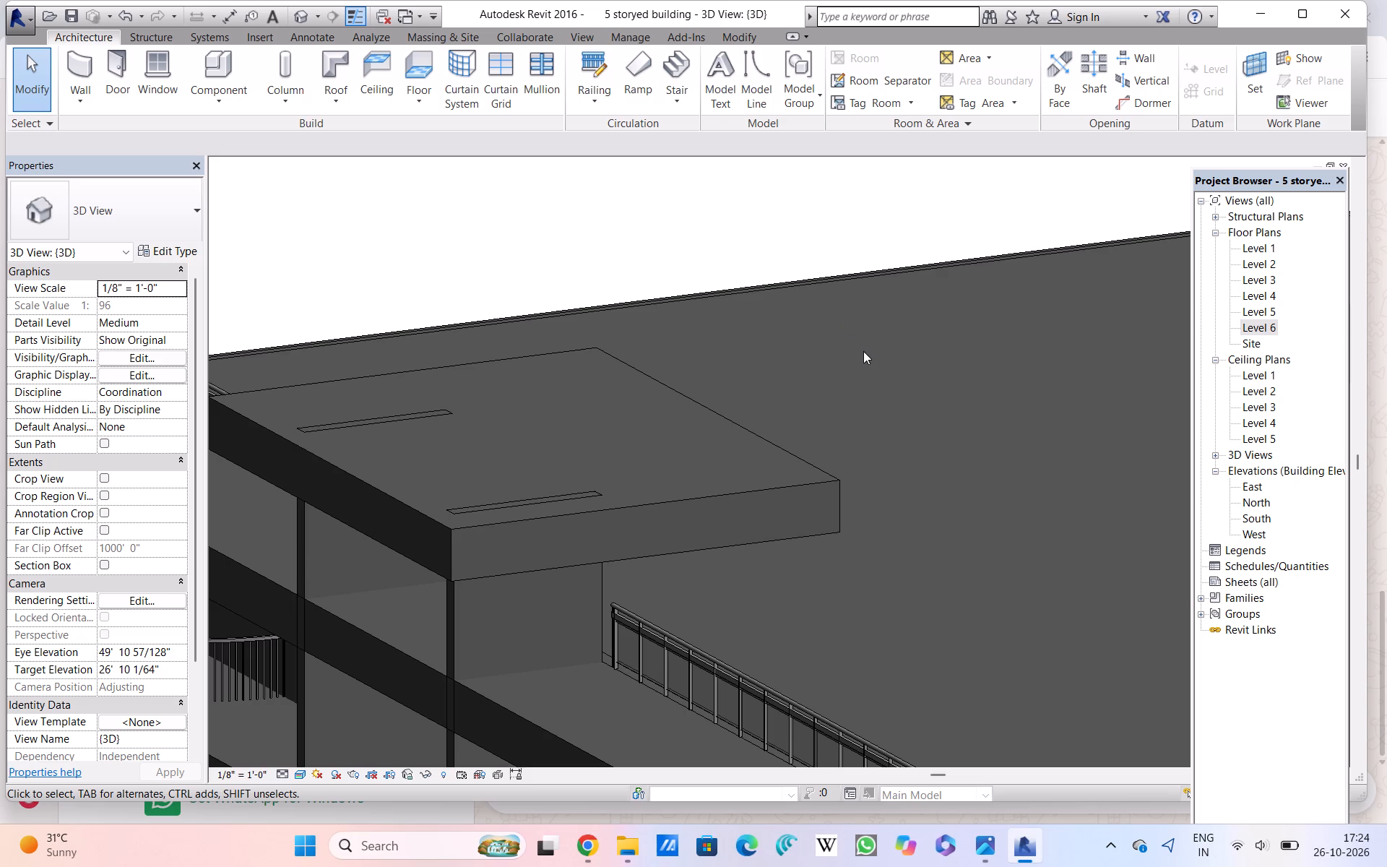
Examine the raised slab and the west facade in 3D, from the roof down to the ground floor of the central bay.
{"action": "scroll", "coordinate": [863, 351], "scroll_direction": "down", "scroll_amount": 1}
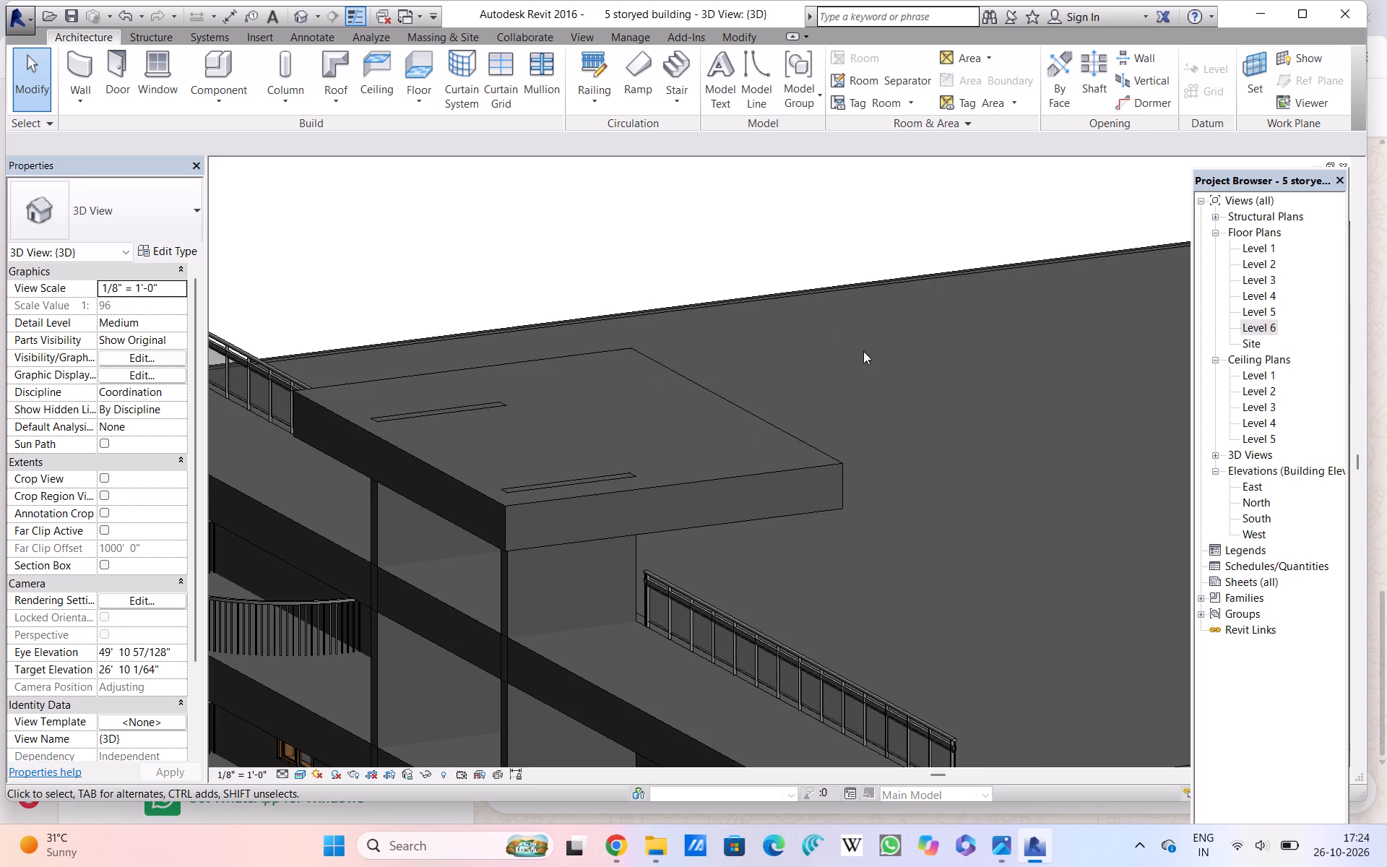
{"action": "middle_click_drag", "start_coordinate": [907, 372], "coordinate": [994, 359], "text": "shift"}
{"action": "scroll", "coordinate": [954, 379], "scroll_direction": "down", "scroll_amount": 2}
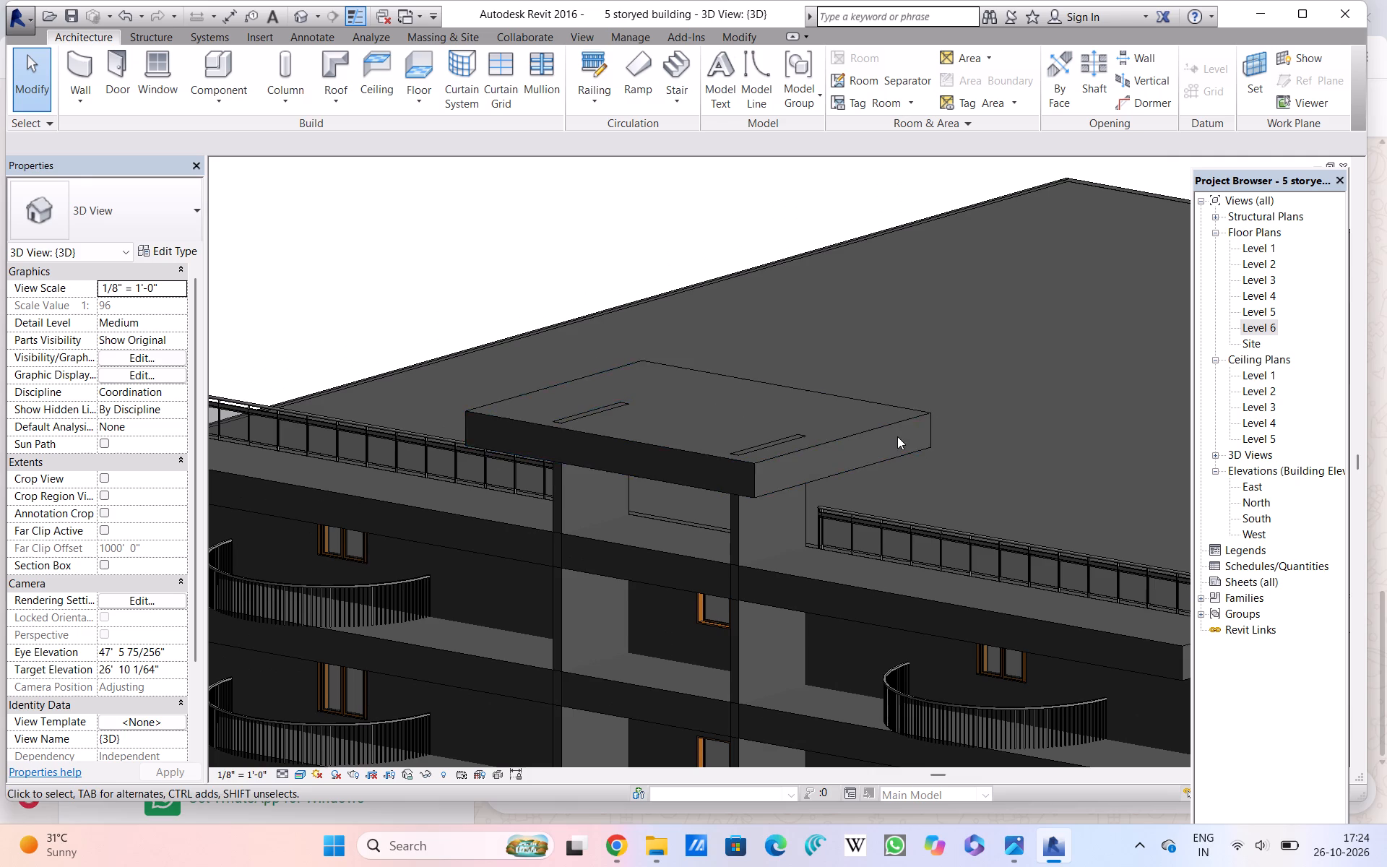
{"action": "scroll", "coordinate": [896, 437], "scroll_direction": "down", "scroll_amount": 3}
{"action": "middle_click_drag", "start_coordinate": [904, 452], "coordinate": [992, 384], "text": "shift"}
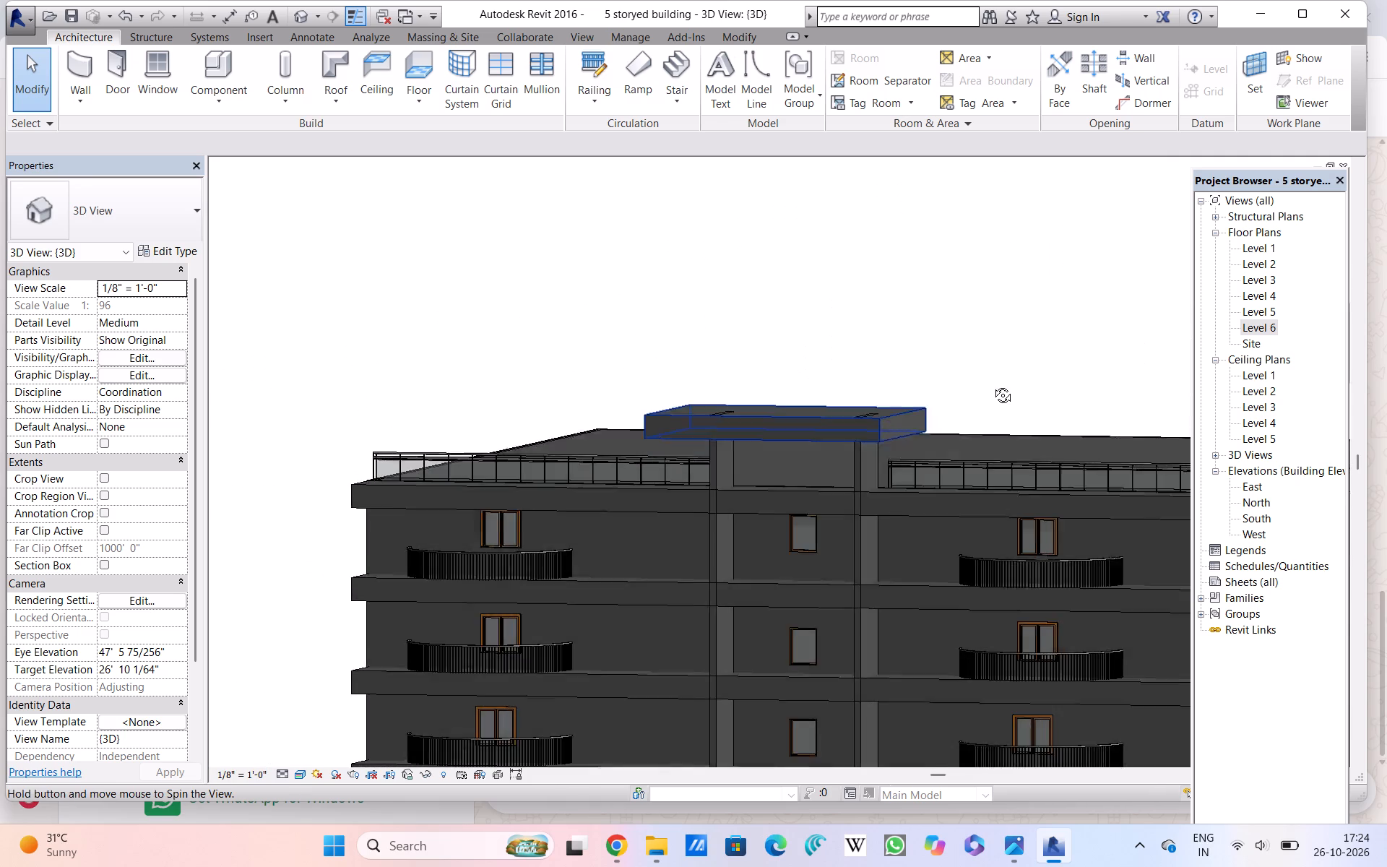
{"action": "middle_click_drag", "start_coordinate": [992, 384], "coordinate": [999, 433], "text": "shift"}
{"action": "scroll", "coordinate": [994, 435], "scroll_direction": "down", "scroll_amount": 3, "text": "shift"}
{"action": "scroll", "coordinate": [986, 443], "scroll_direction": "down", "scroll_amount": 1}
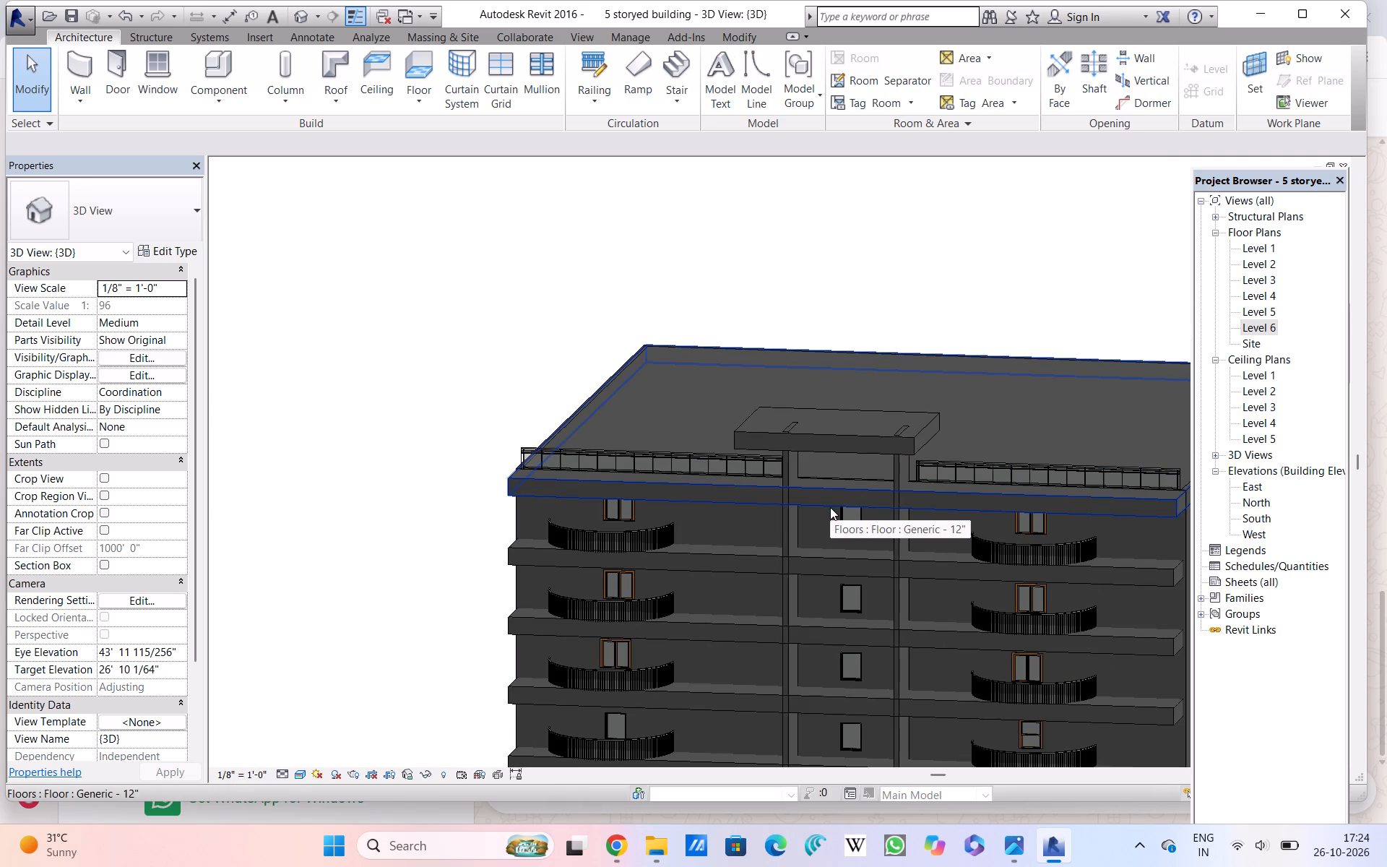
{"action": "scroll", "coordinate": [785, 577], "scroll_direction": "down", "scroll_amount": 5}
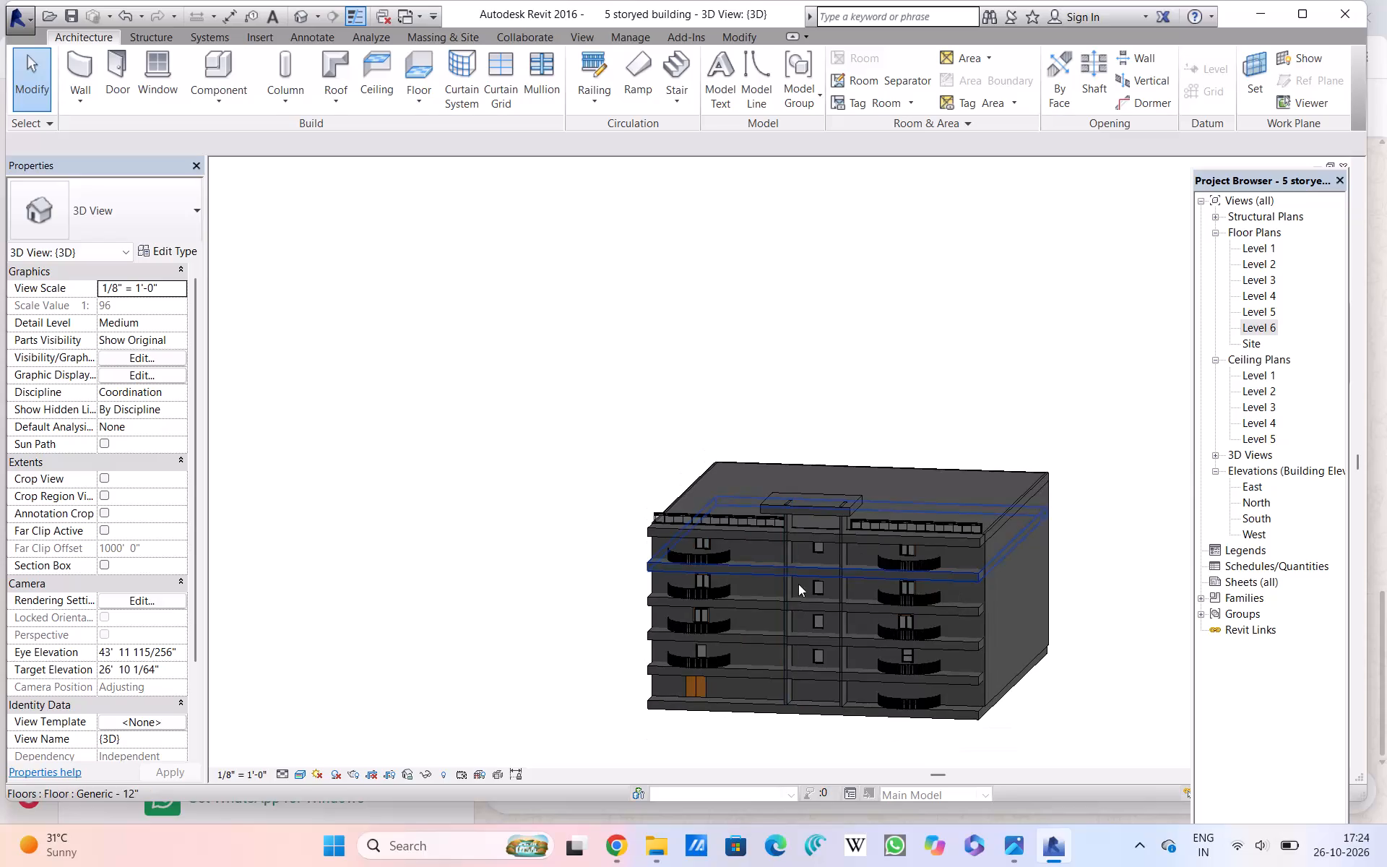
{"action": "scroll", "coordinate": [819, 706], "scroll_direction": "down", "scroll_amount": 1}
{"action": "scroll", "coordinate": [819, 706], "scroll_direction": "up", "scroll_amount": 8}
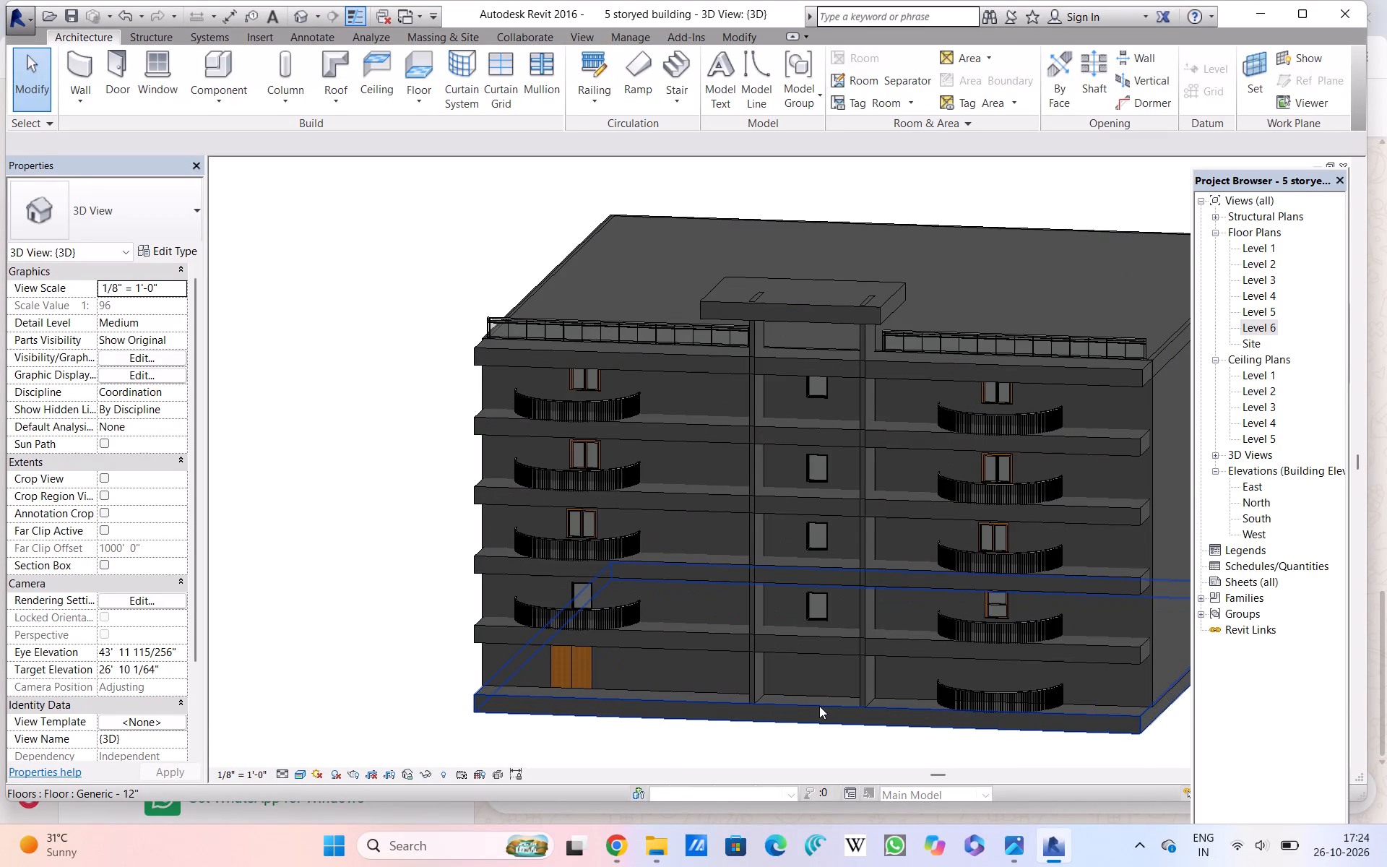
{"action": "scroll", "coordinate": [819, 706], "scroll_direction": "up", "scroll_amount": 7}
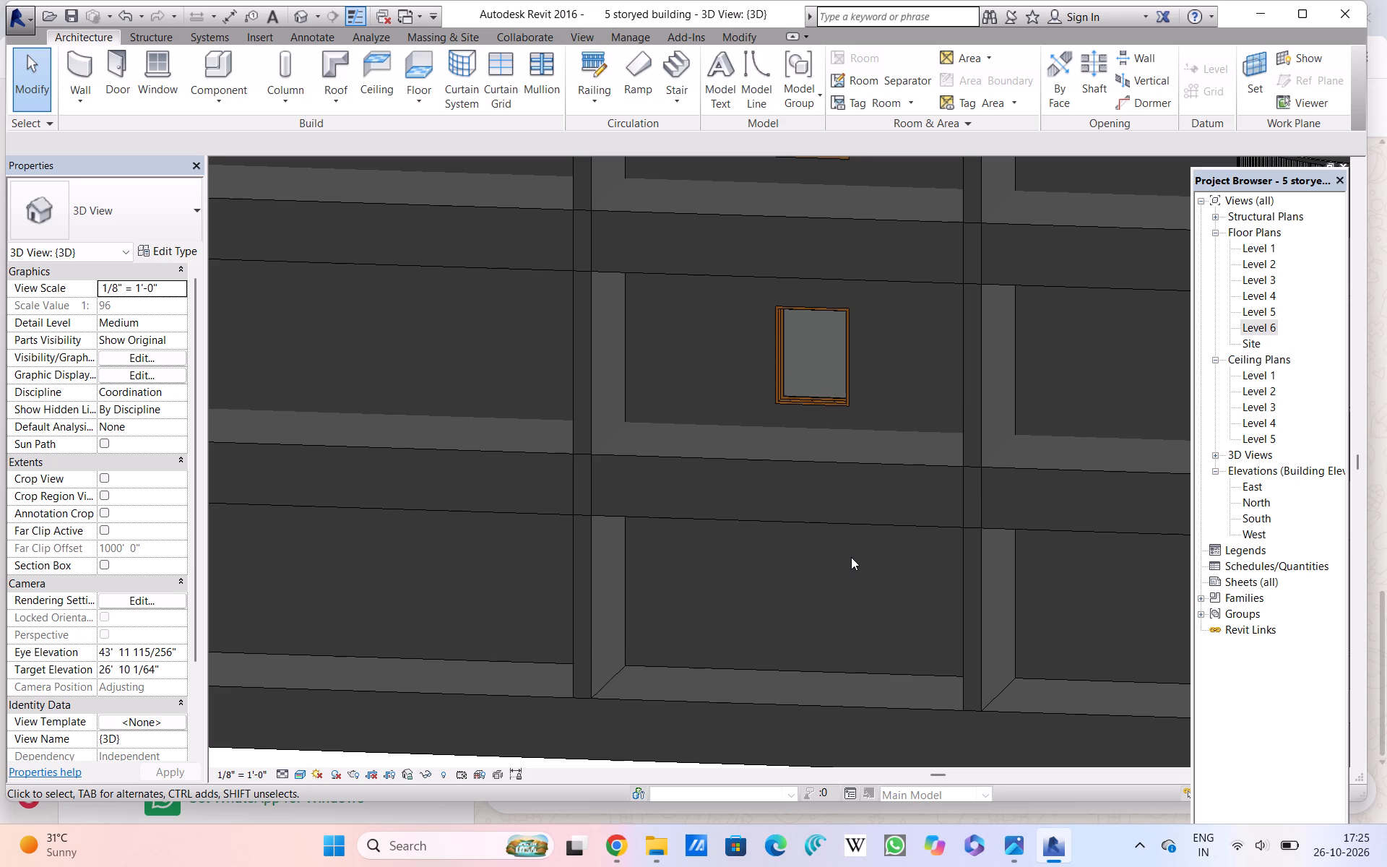
Delete the four fixed 36" x 48" windows stacked in the central bay between the two projecting walls.
{"action": "scroll", "coordinate": [827, 553], "scroll_direction": "down", "scroll_amount": 8}
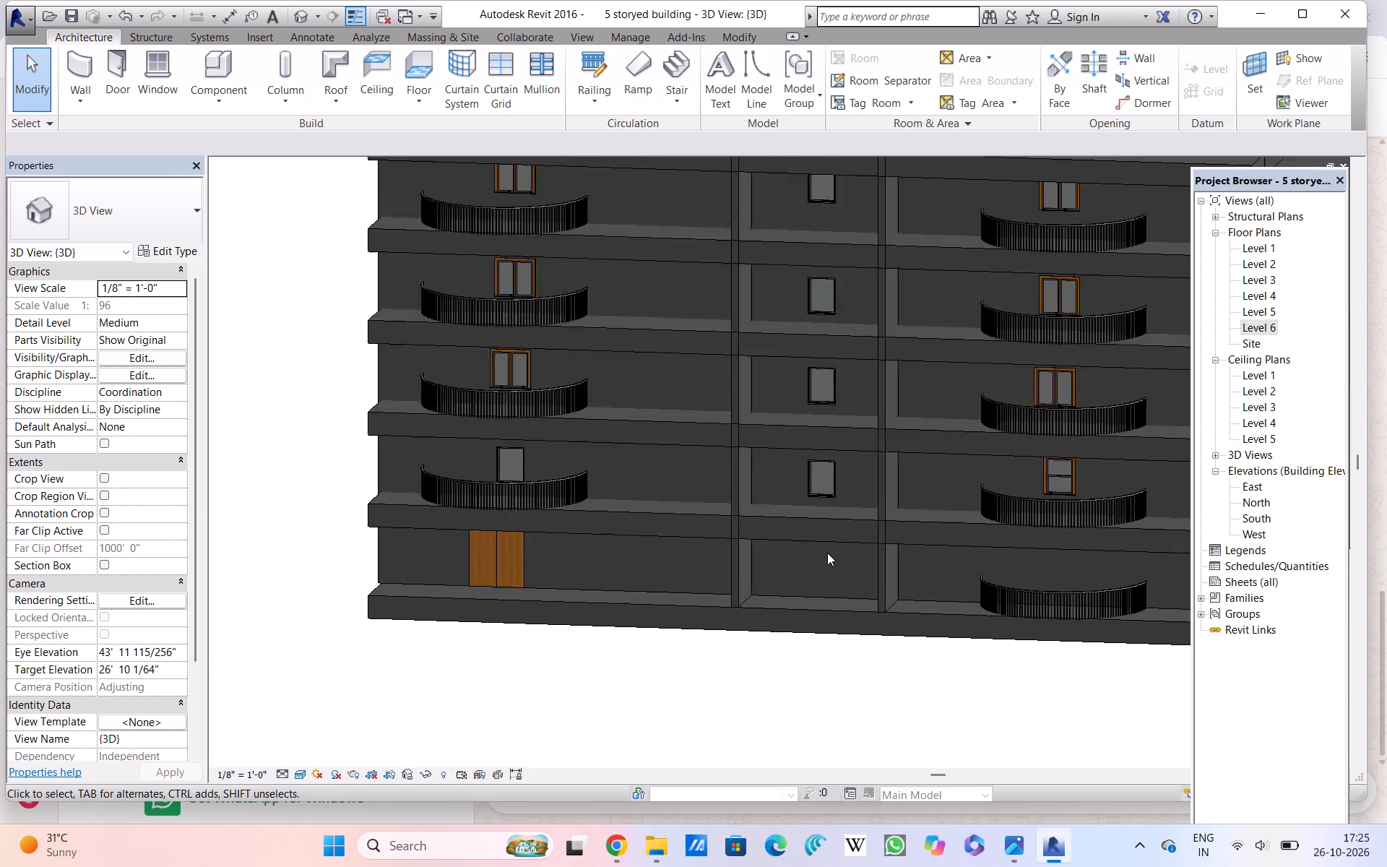
{"action": "scroll", "coordinate": [827, 553], "scroll_direction": "down", "scroll_amount": 1}
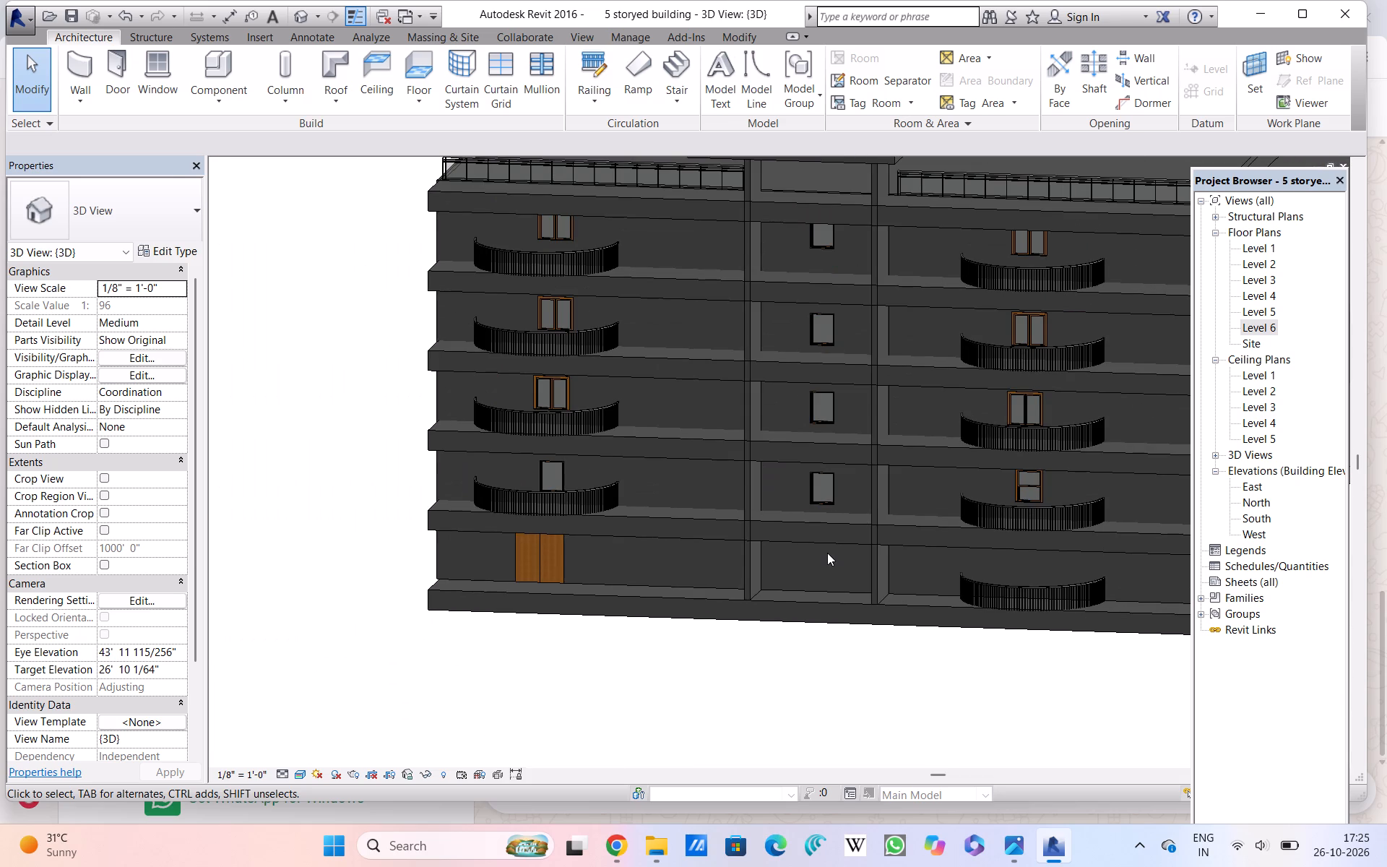
{"action": "left_click", "coordinate": [823, 500]}
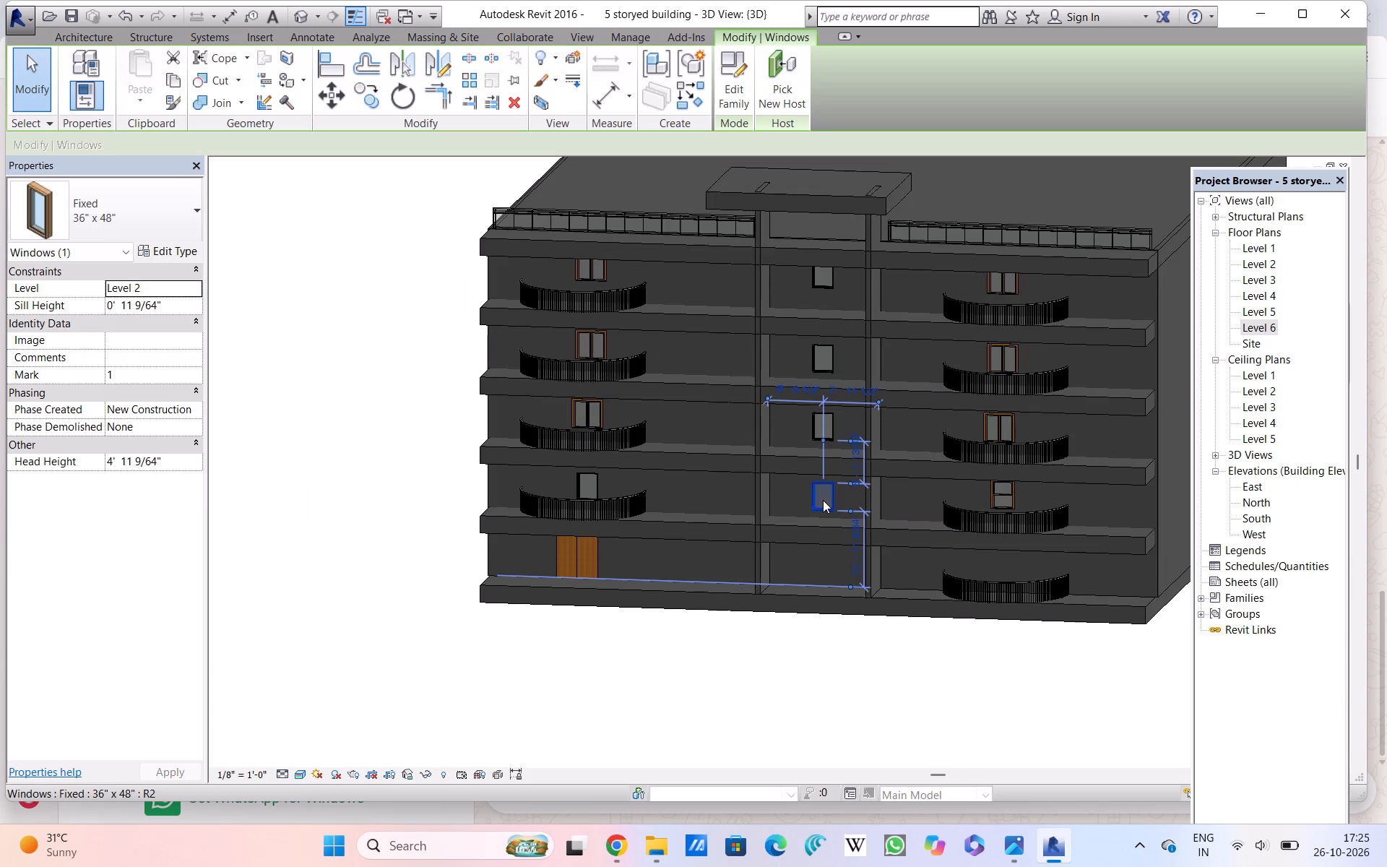
{"action": "left_click", "coordinate": [824, 431], "text": "ctrl"}
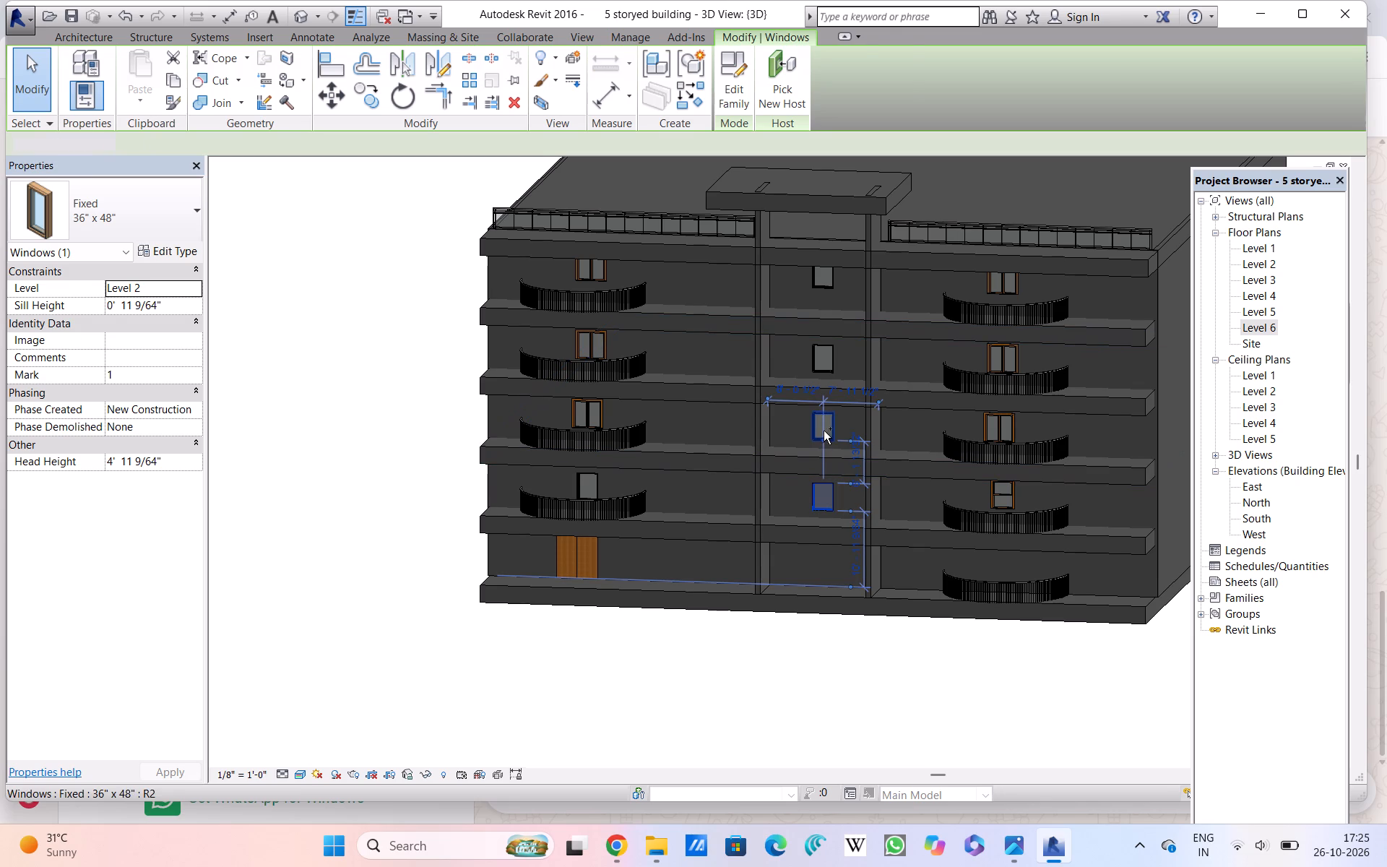
{"action": "left_click", "coordinate": [819, 376], "text": "ctrl"}
{"action": "left_click", "coordinate": [821, 290], "text": "ctrl"}
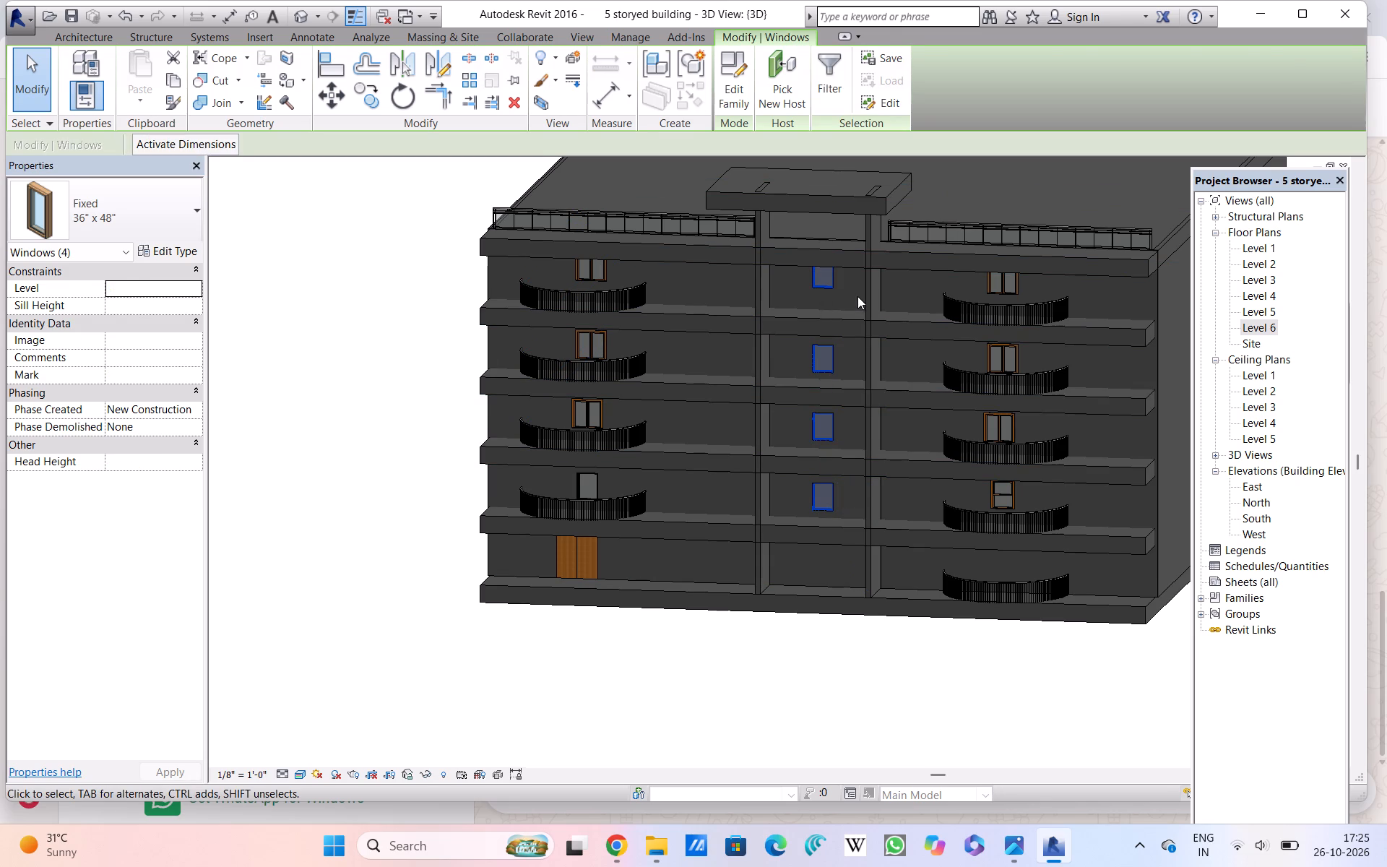
{"action": "key", "text": "Delete"}
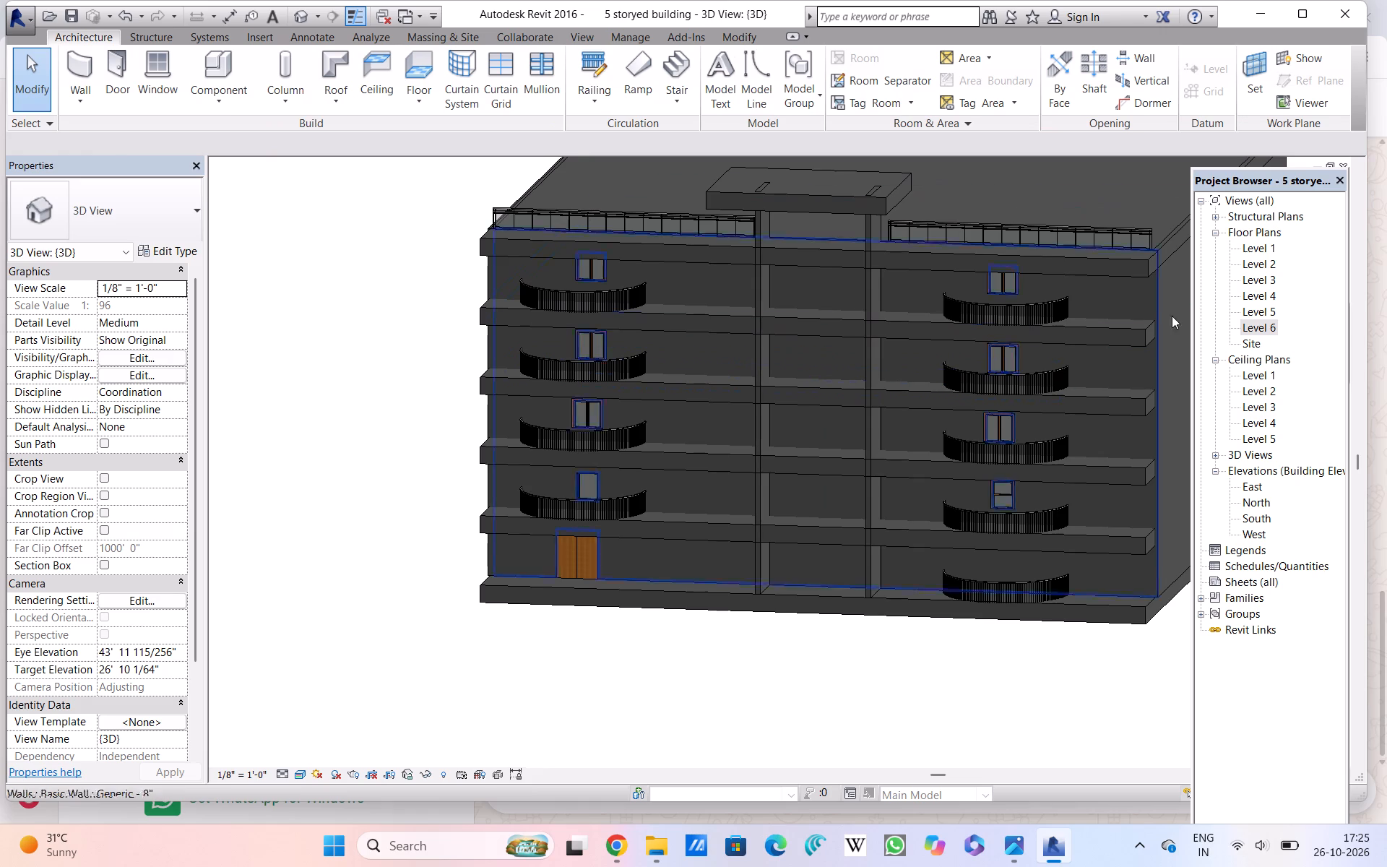
In the Level 1 floor plan, draw a 16' long Generic - 8" wall, 50' high, joining the outer ends of the two projecting walls.
{"action": "double_click", "coordinate": [1250, 245]}
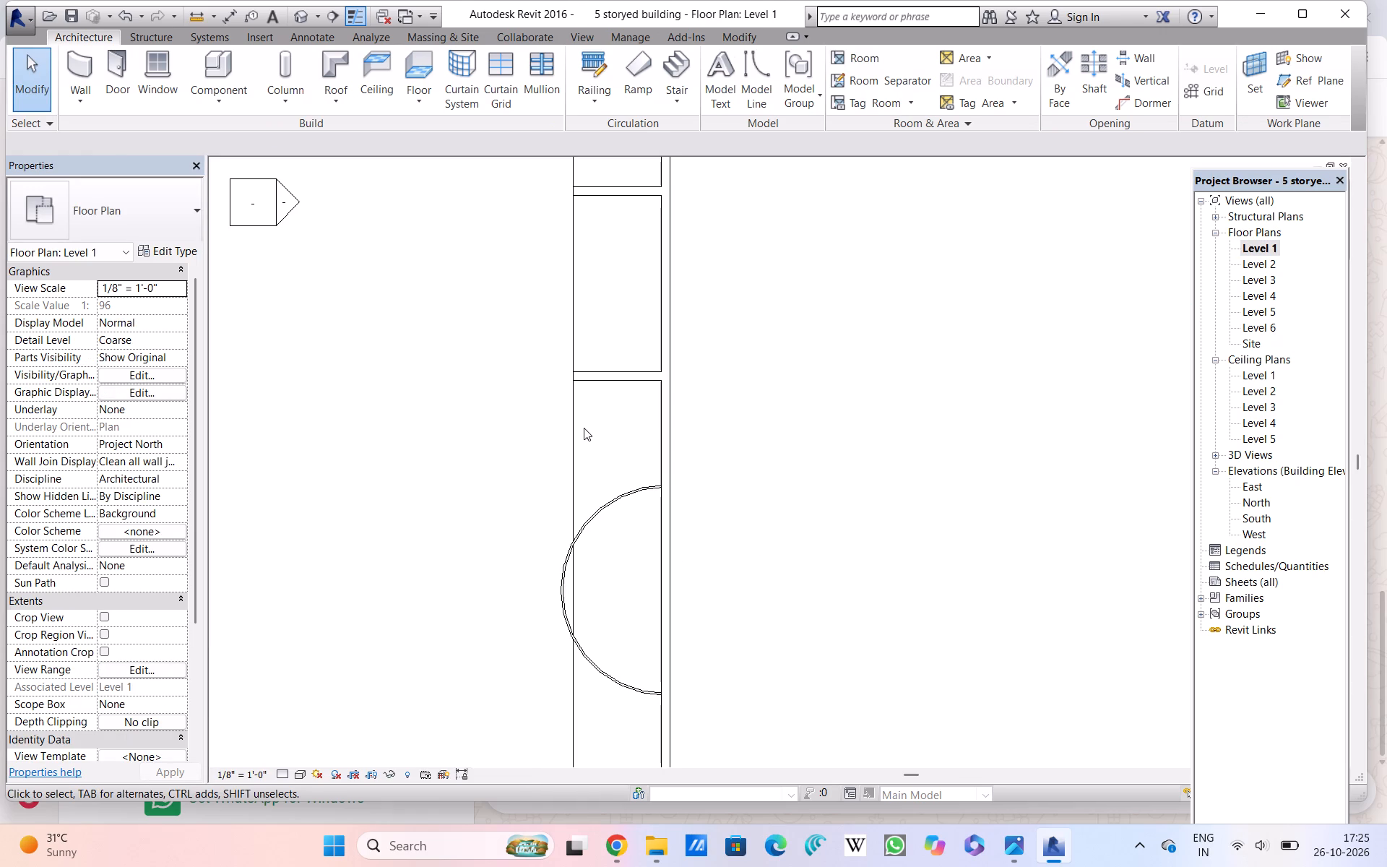
{"action": "left_click", "coordinate": [67, 59]}
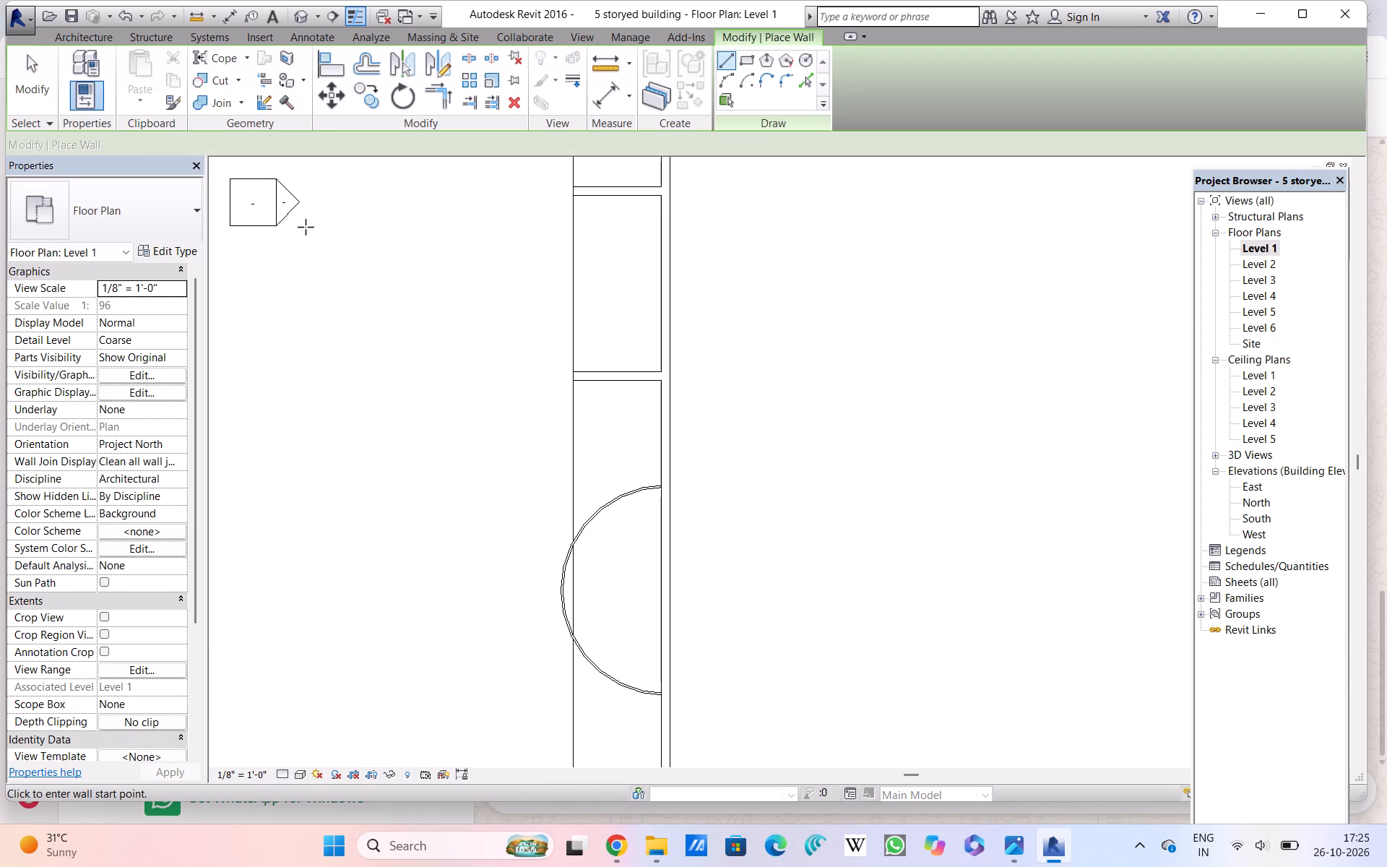
{"action": "left_click", "coordinate": [579, 199]}
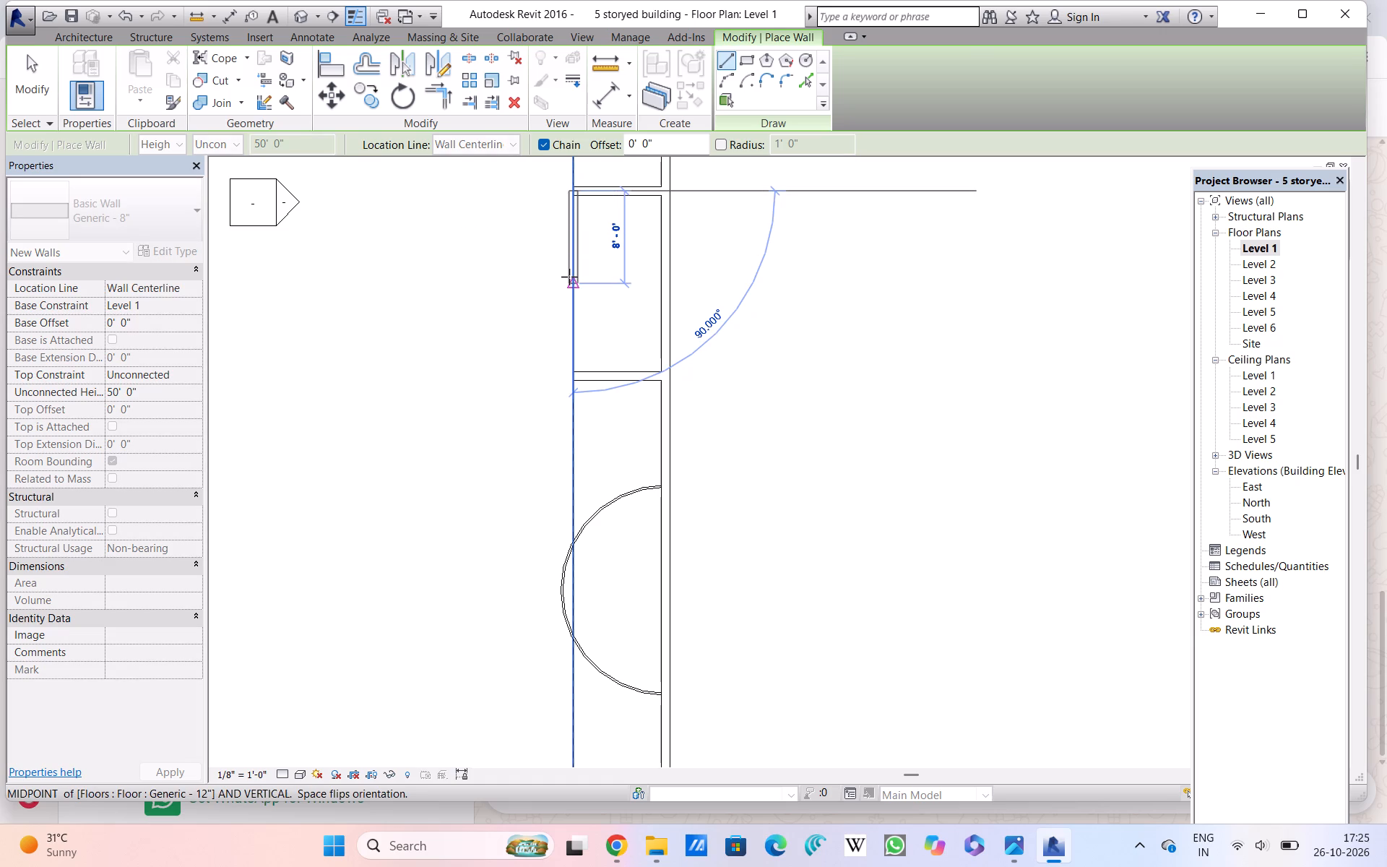
{"action": "key", "text": "Escape"}
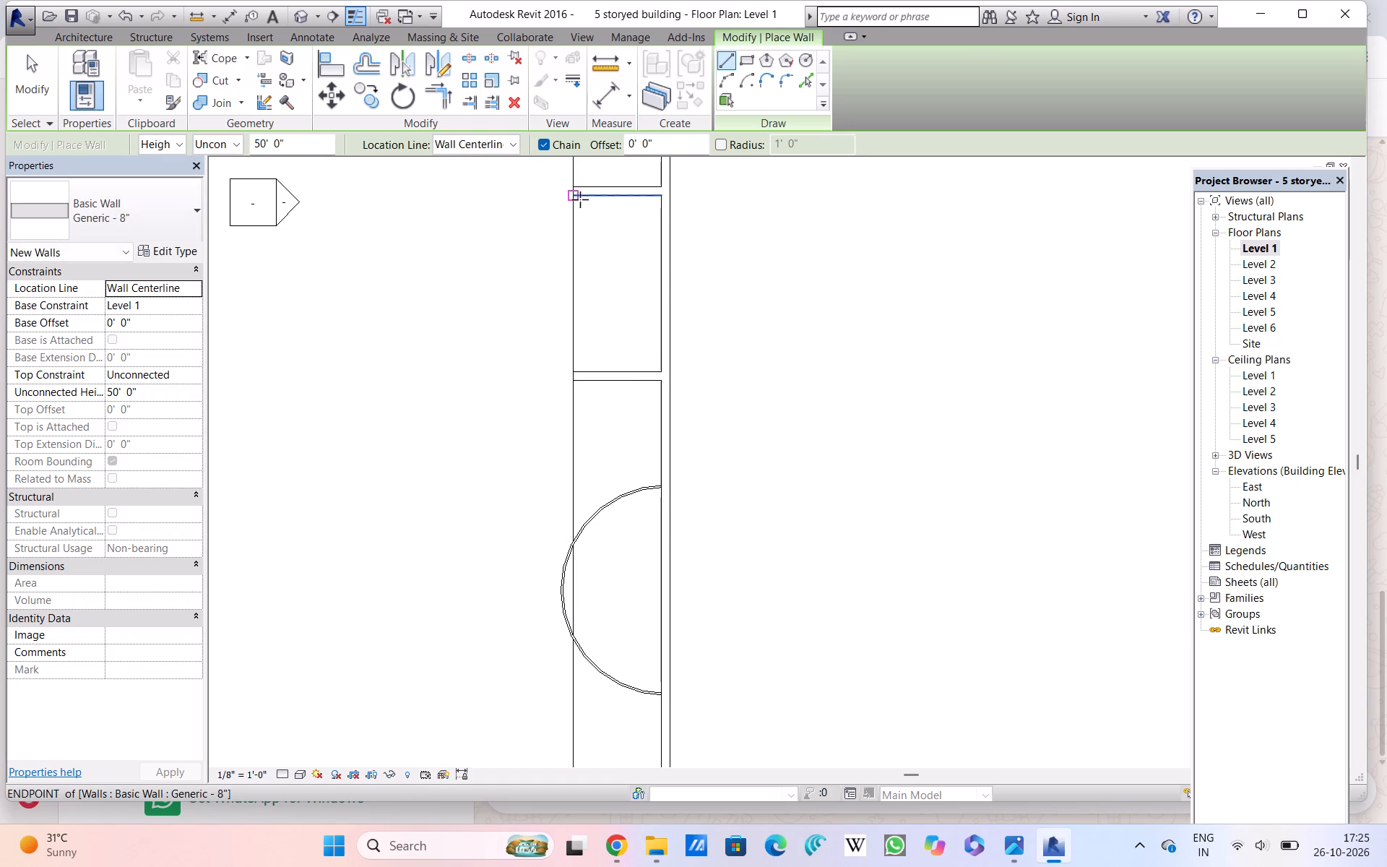
{"action": "scroll", "coordinate": [583, 198], "scroll_direction": "up", "scroll_amount": 6}
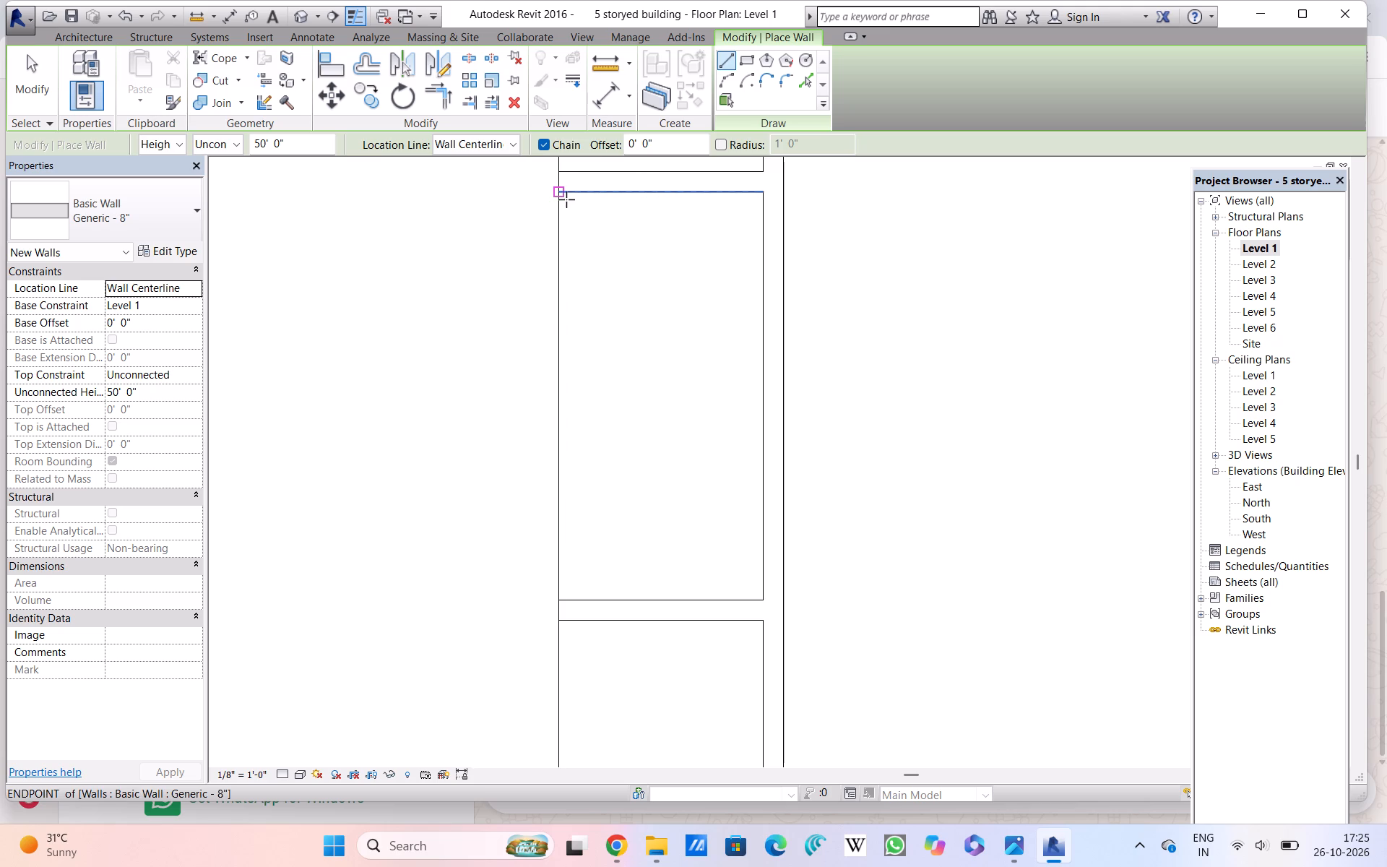
{"action": "left_click", "coordinate": [569, 199]}
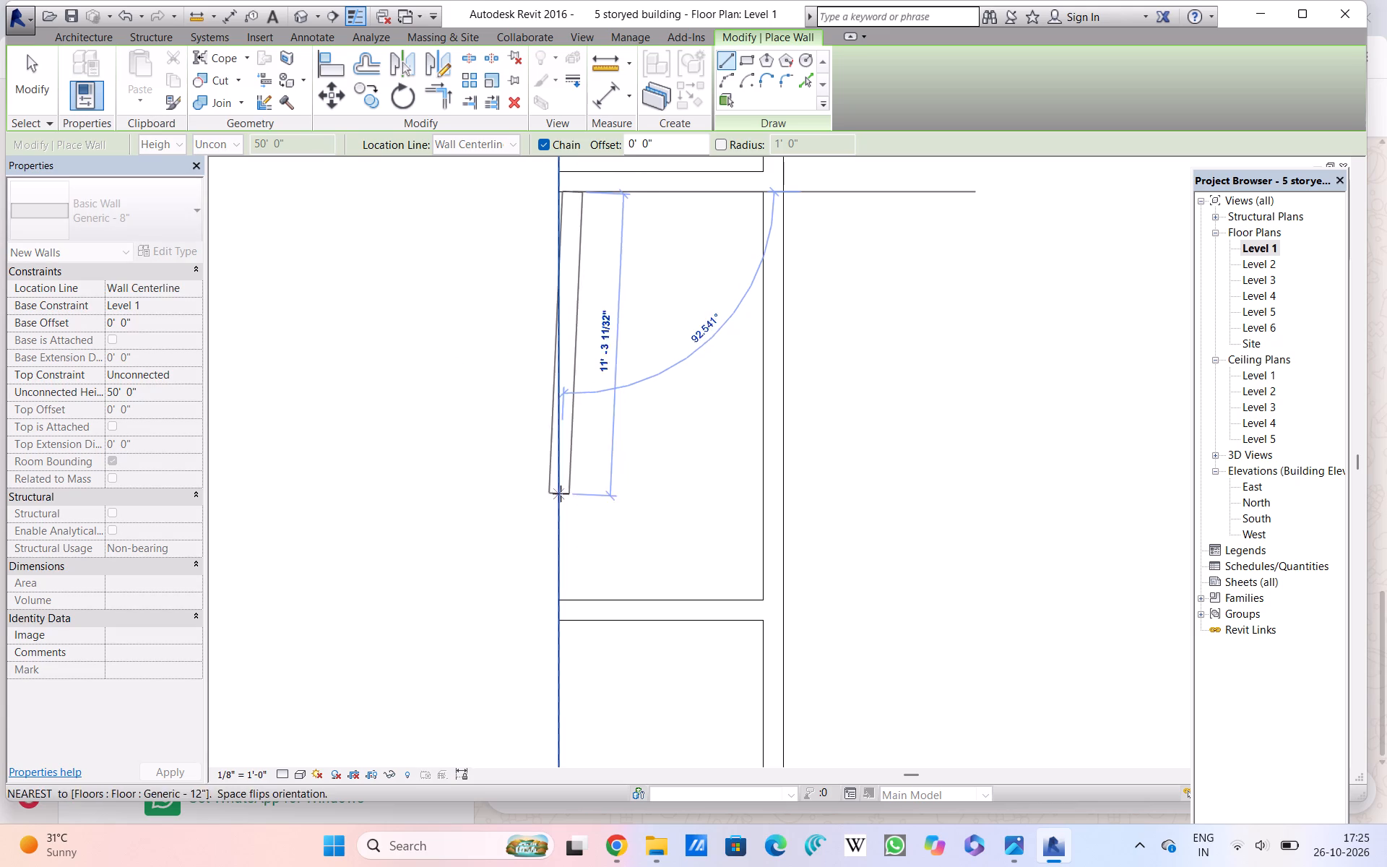
{"action": "left_click", "coordinate": [581, 595]}
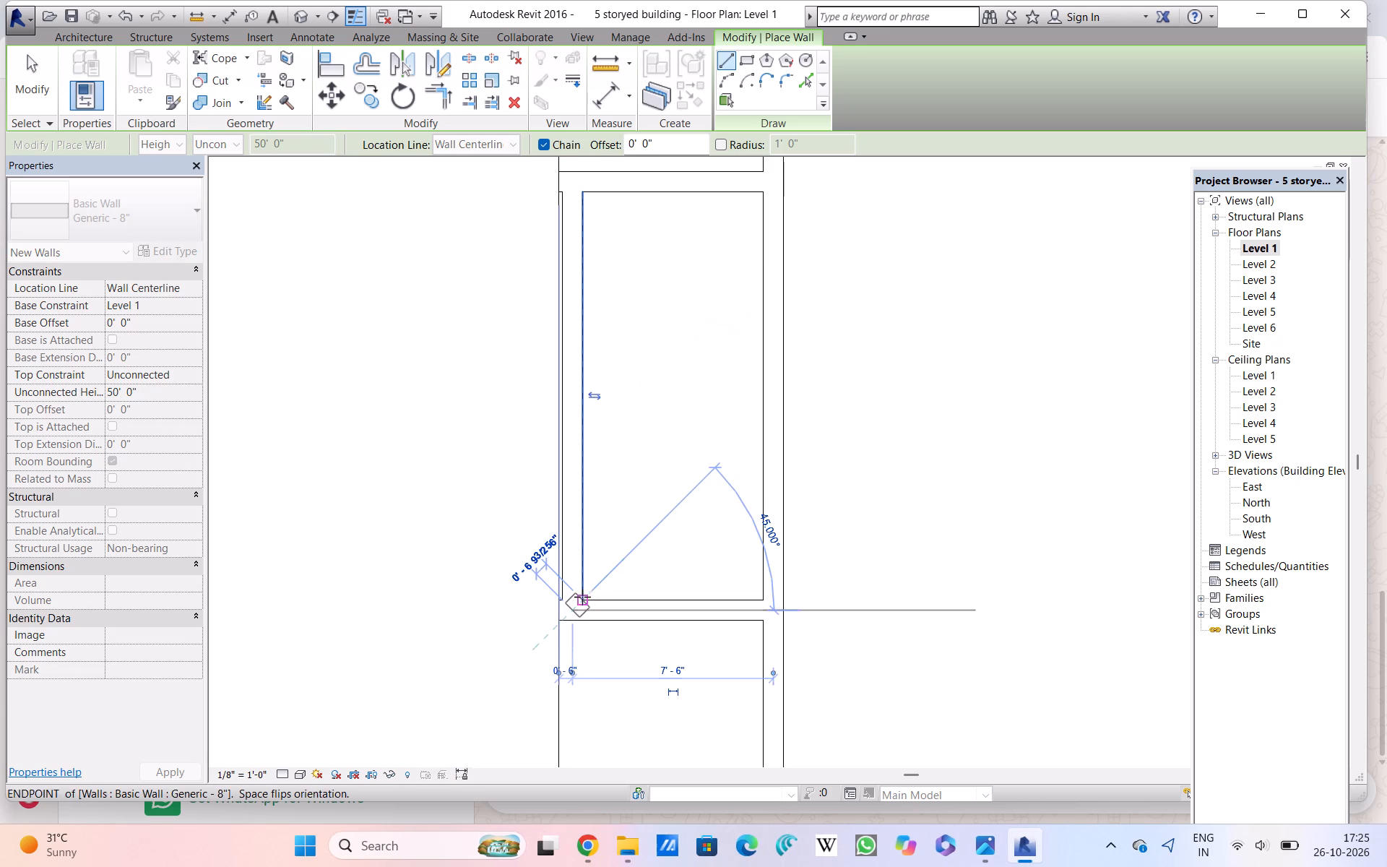
{"action": "key", "text": "Escape"}
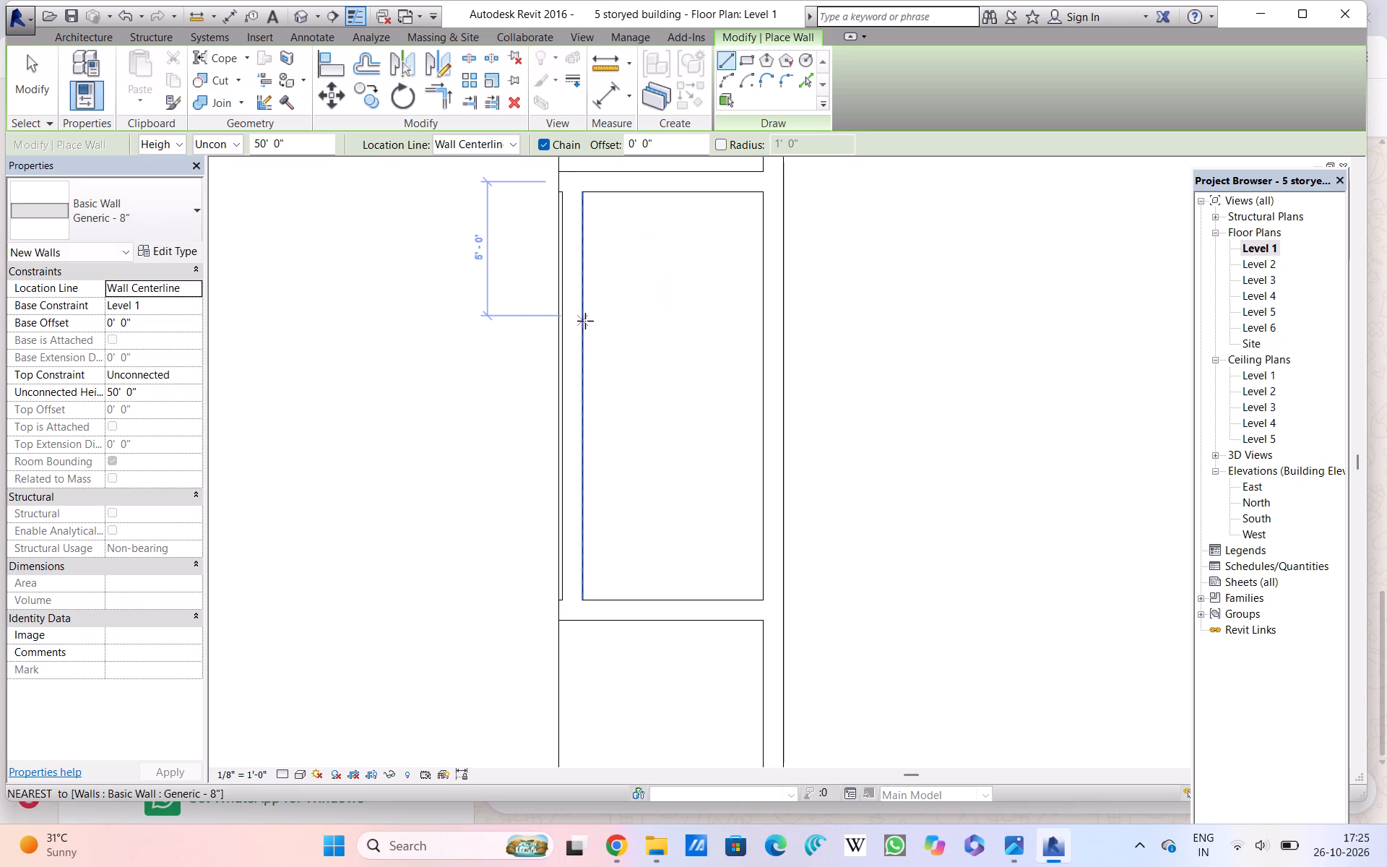
{"action": "key", "text": "Escape"}
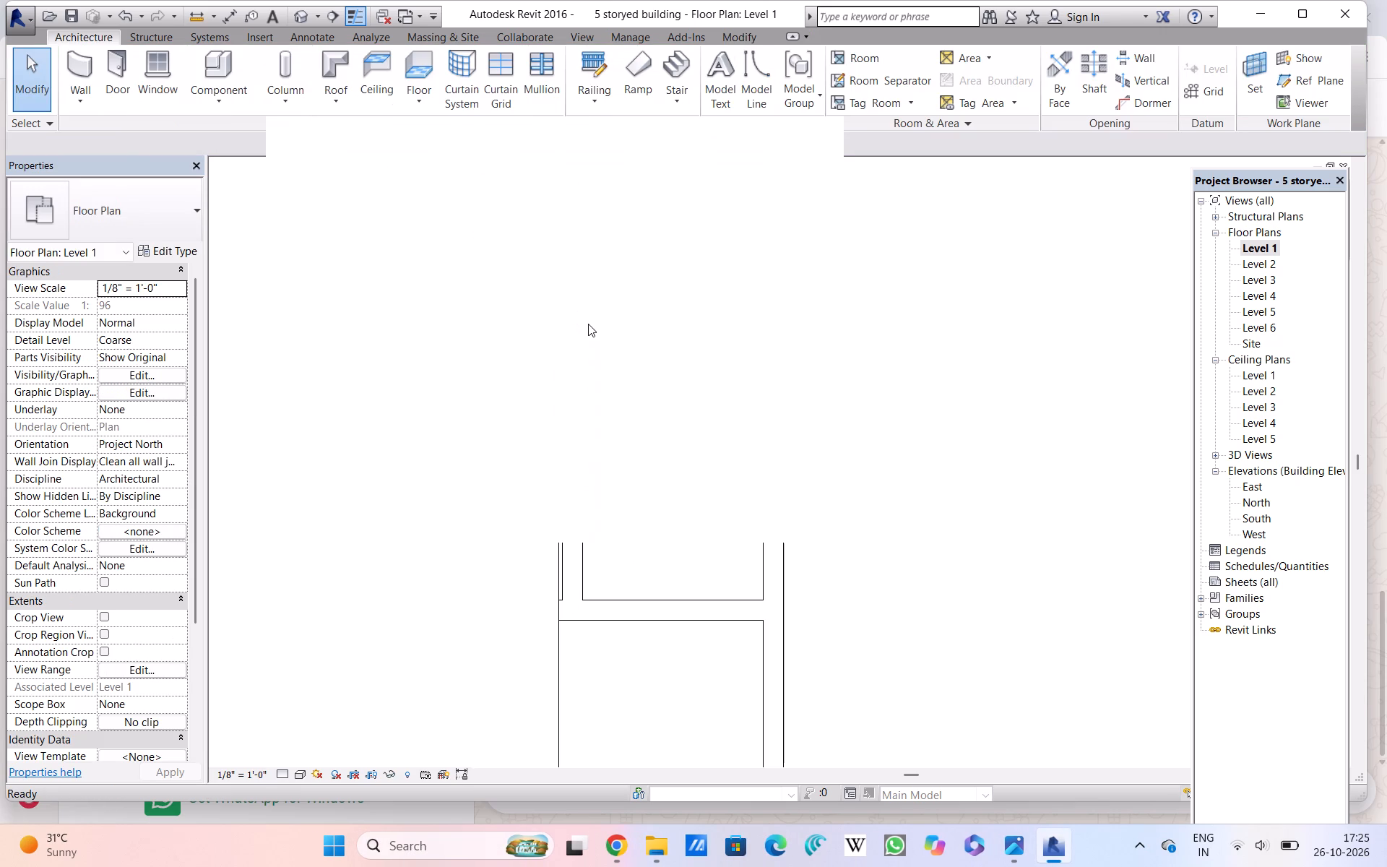
Dismiss the blank notification pop-up covering the floor plan.
{"action": "double_click", "coordinate": [822, 134]}
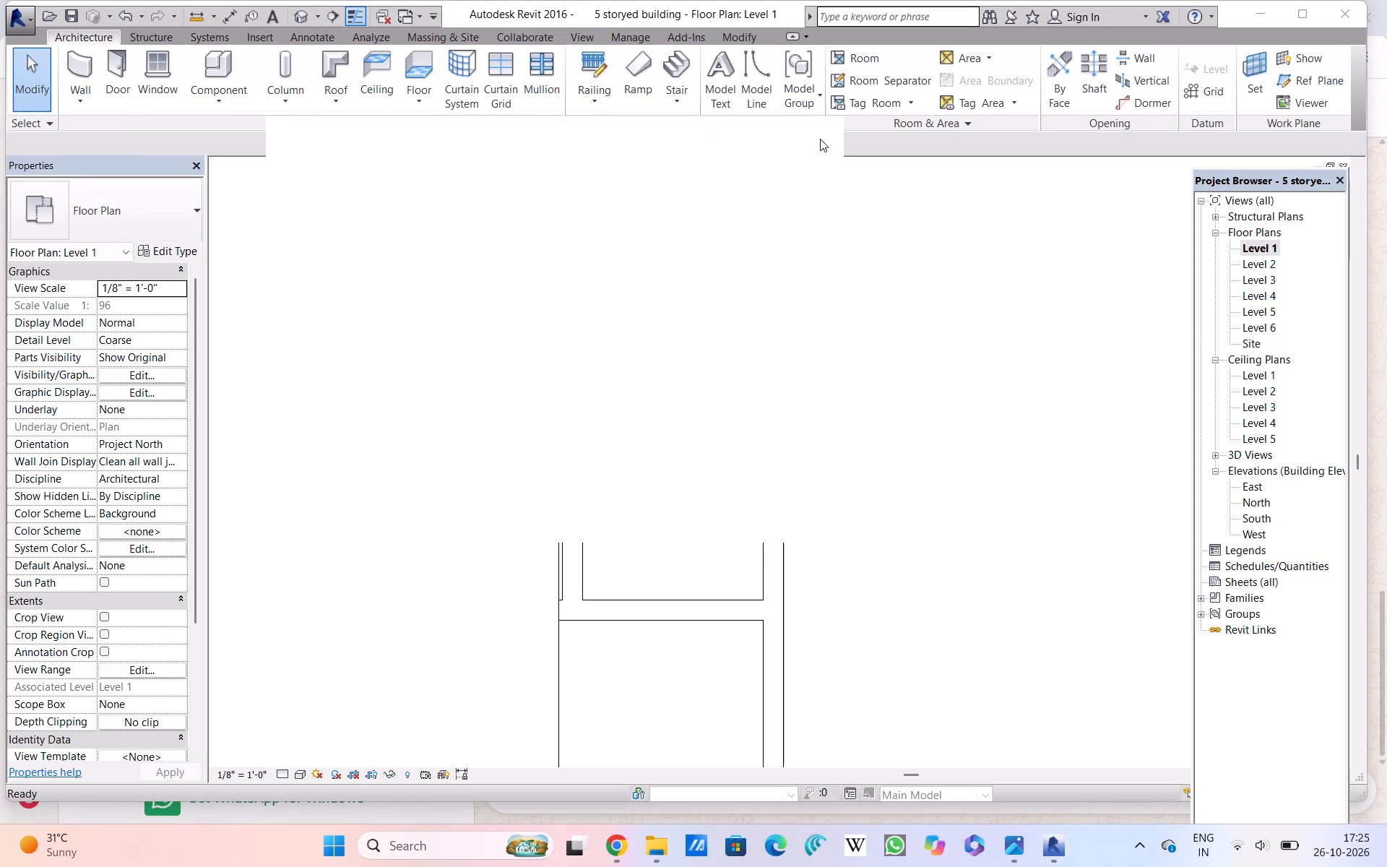
{"action": "left_click", "coordinate": [817, 142]}
{"action": "double_click", "coordinate": [817, 142]}
{"action": "left_click", "coordinate": [814, 137]}
{"action": "left_click_drag", "start_coordinate": [814, 141], "coordinate": [811, 150]}
{"action": "left_click_drag", "start_coordinate": [811, 150], "coordinate": [808, 160]}
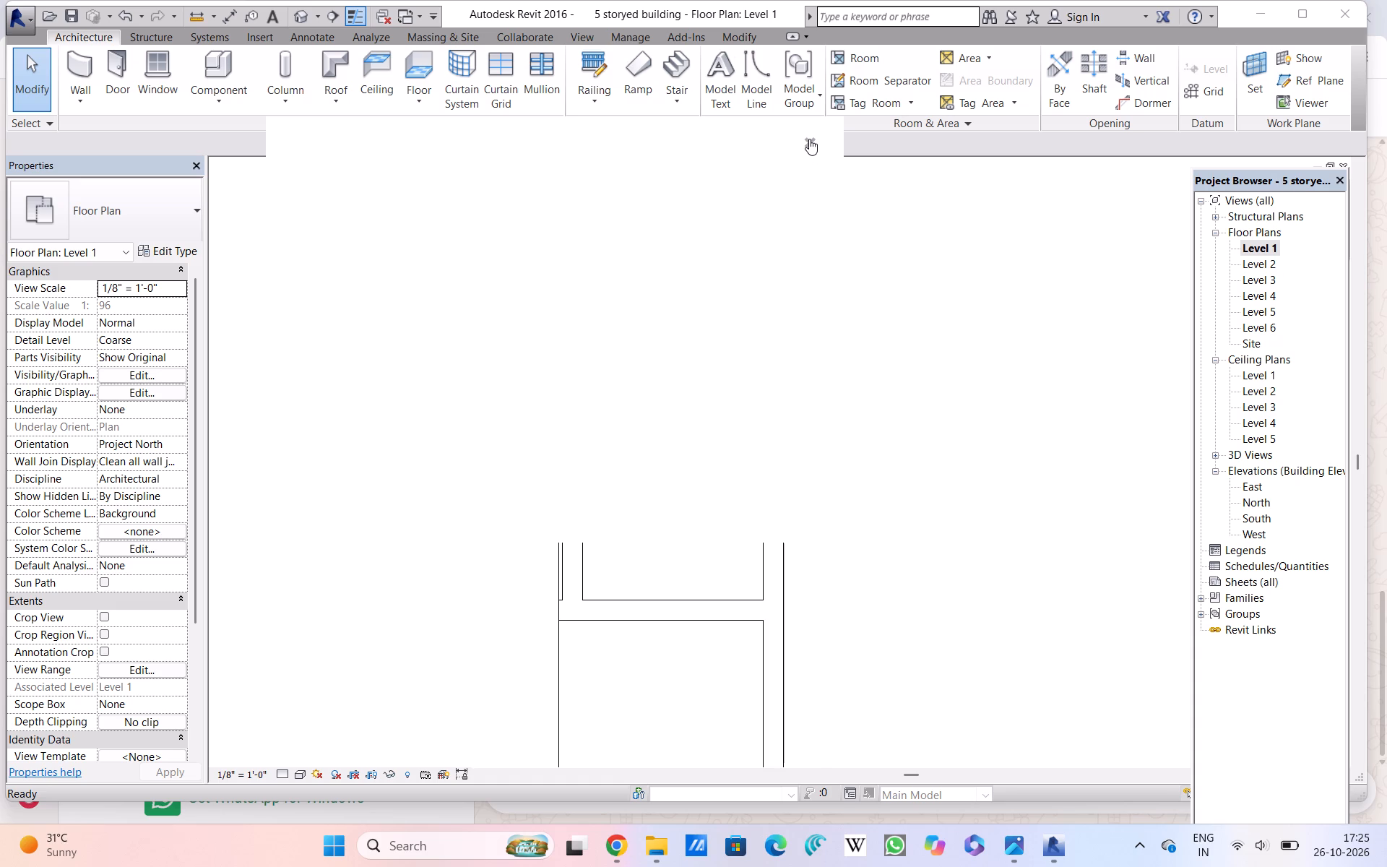
{"action": "left_click", "coordinate": [809, 139]}
{"action": "double_click", "coordinate": [809, 139]}
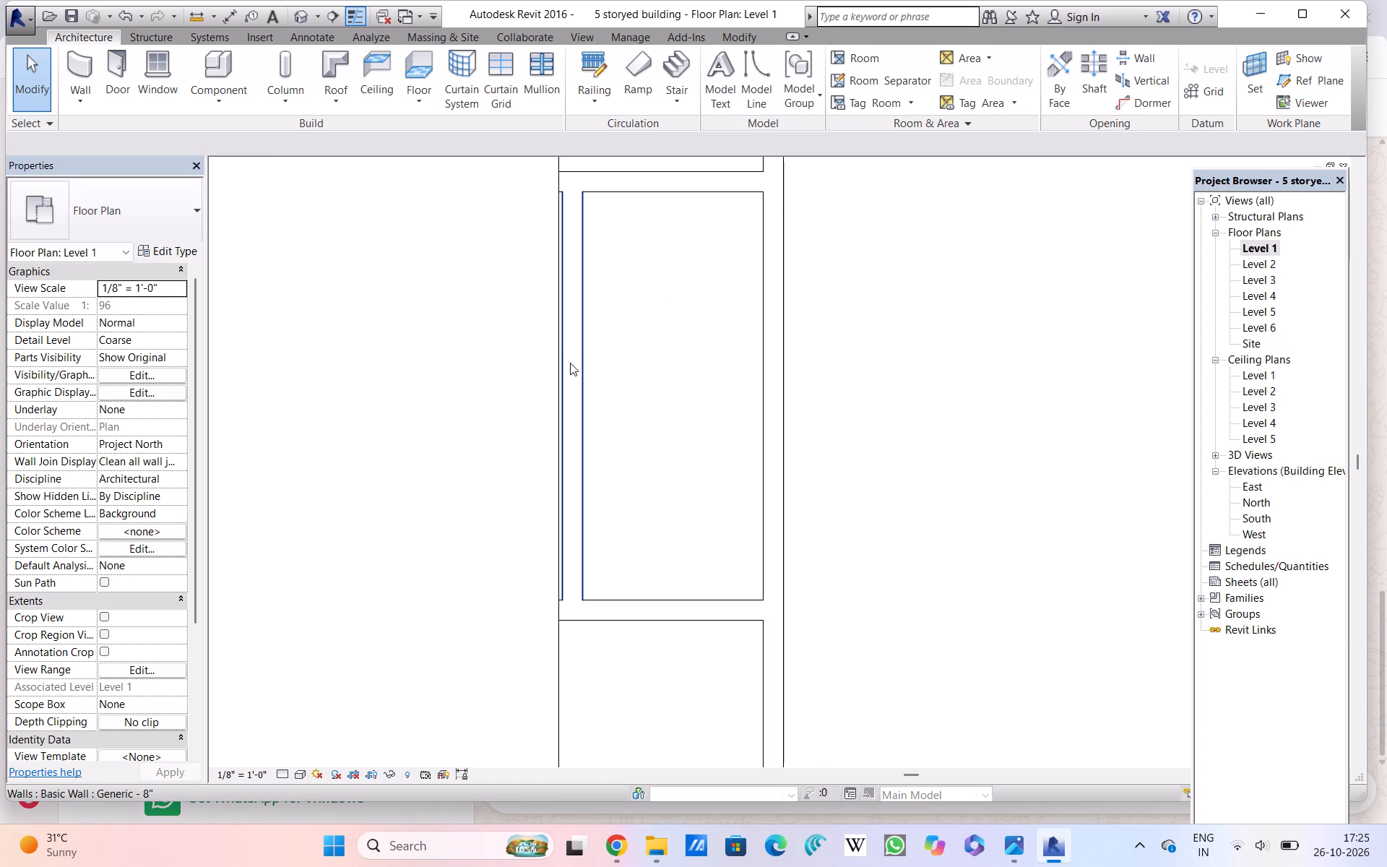
Set the unconnected height of the central bay's new front wall to 58' and return to the 3D view.
{"action": "left_click", "coordinate": [572, 363]}
{"action": "left_click", "coordinate": [139, 388]}
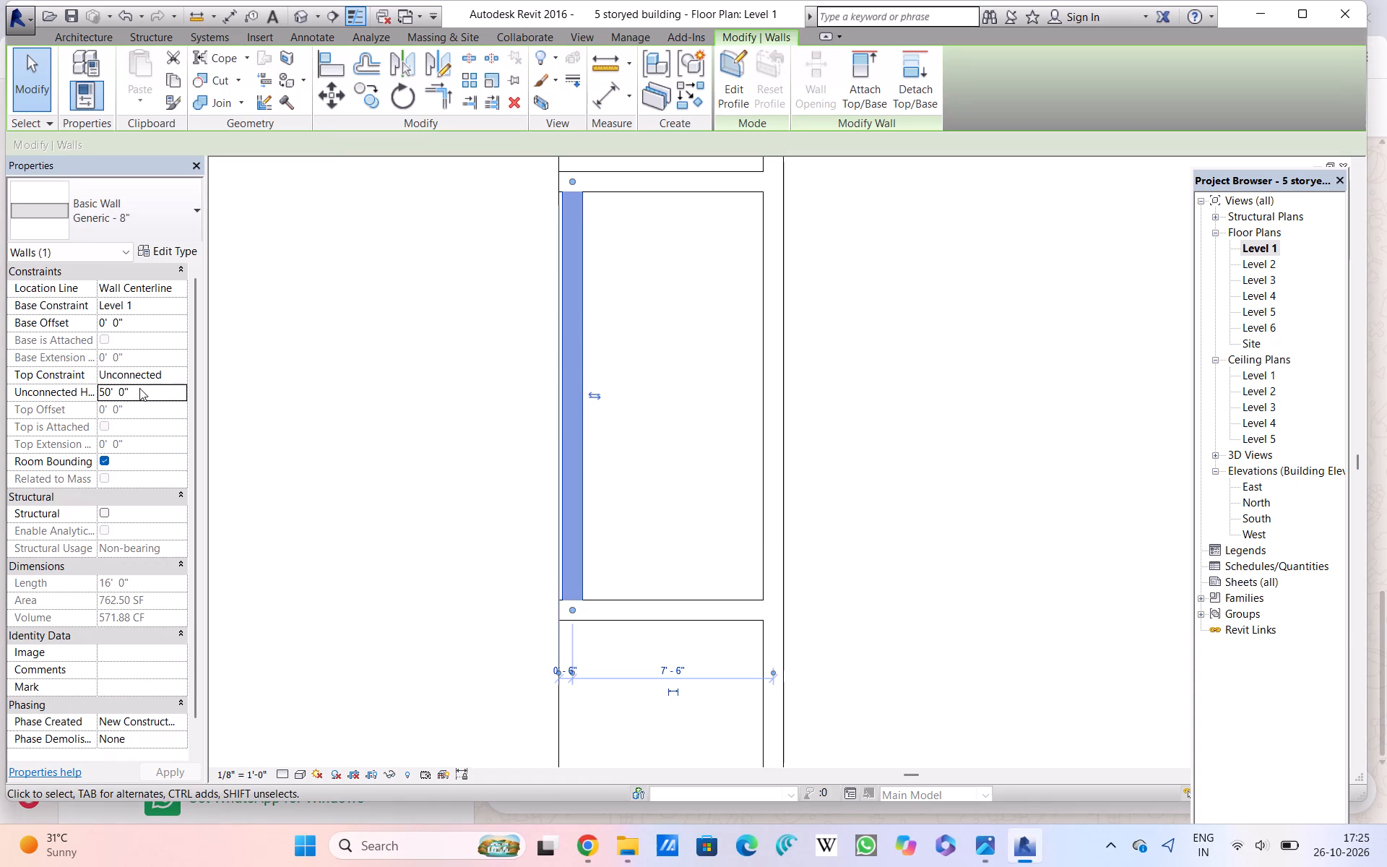
{"action": "left_click_drag", "start_coordinate": [139, 388], "coordinate": [57, 416]}
{"action": "key", "text": "BackSpace"}
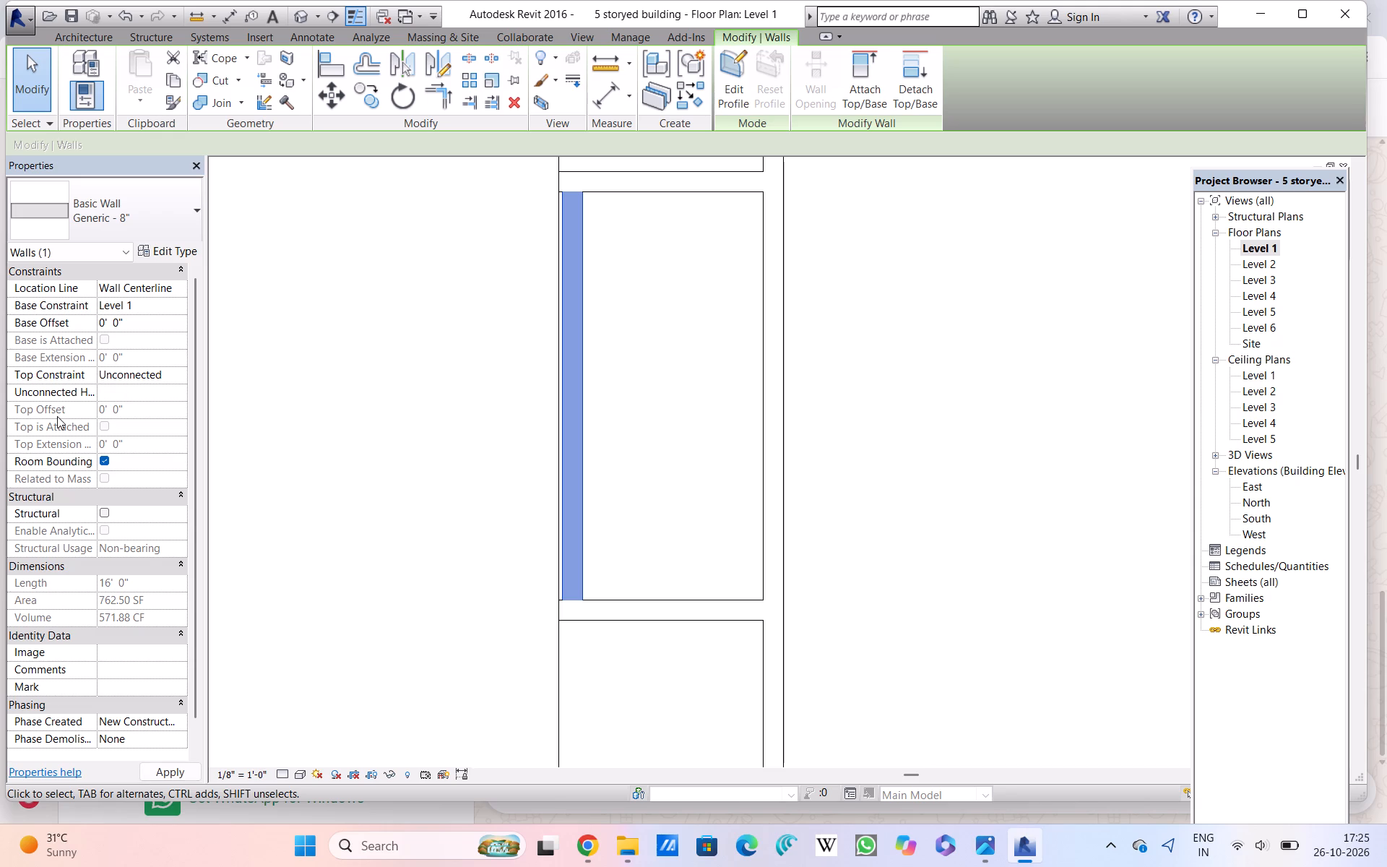
{"action": "key", "text": "5"}
{"action": "key", "text": "8"}
{"action": "key", "text": "apostrophe"}
{"action": "key", "text": "Return"}
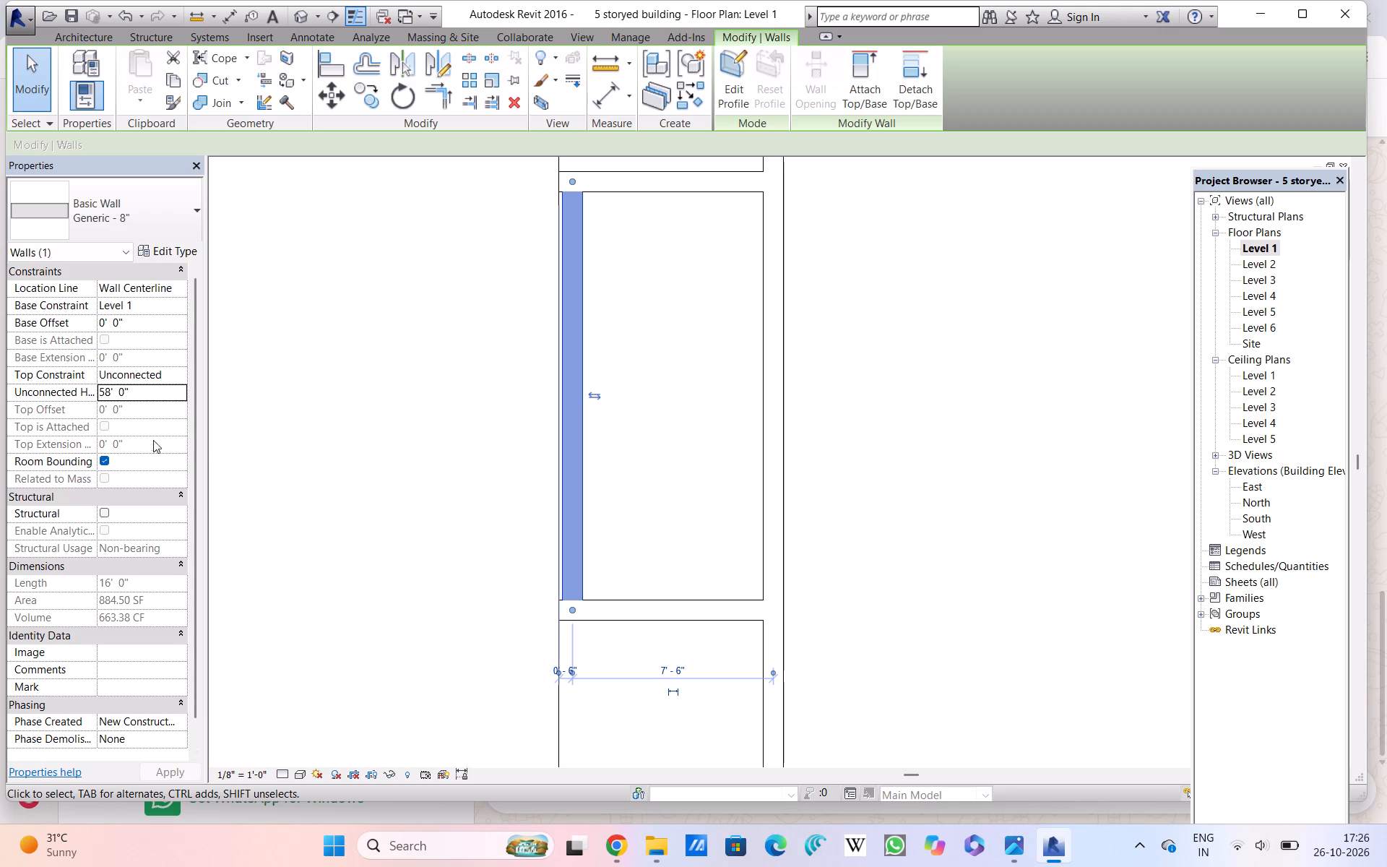
{"action": "left_click", "coordinate": [319, 439]}
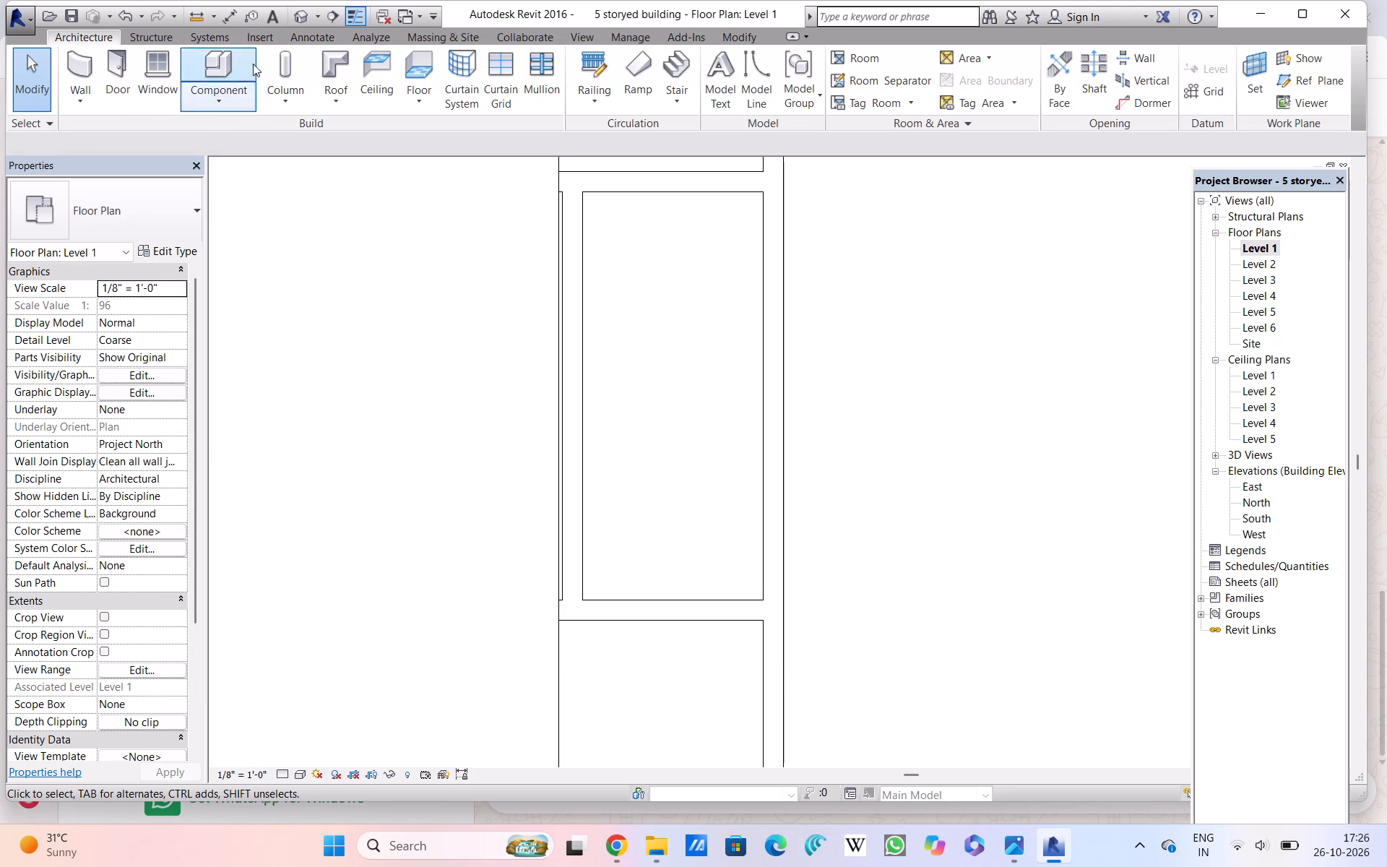
{"action": "left_click", "coordinate": [303, 20]}
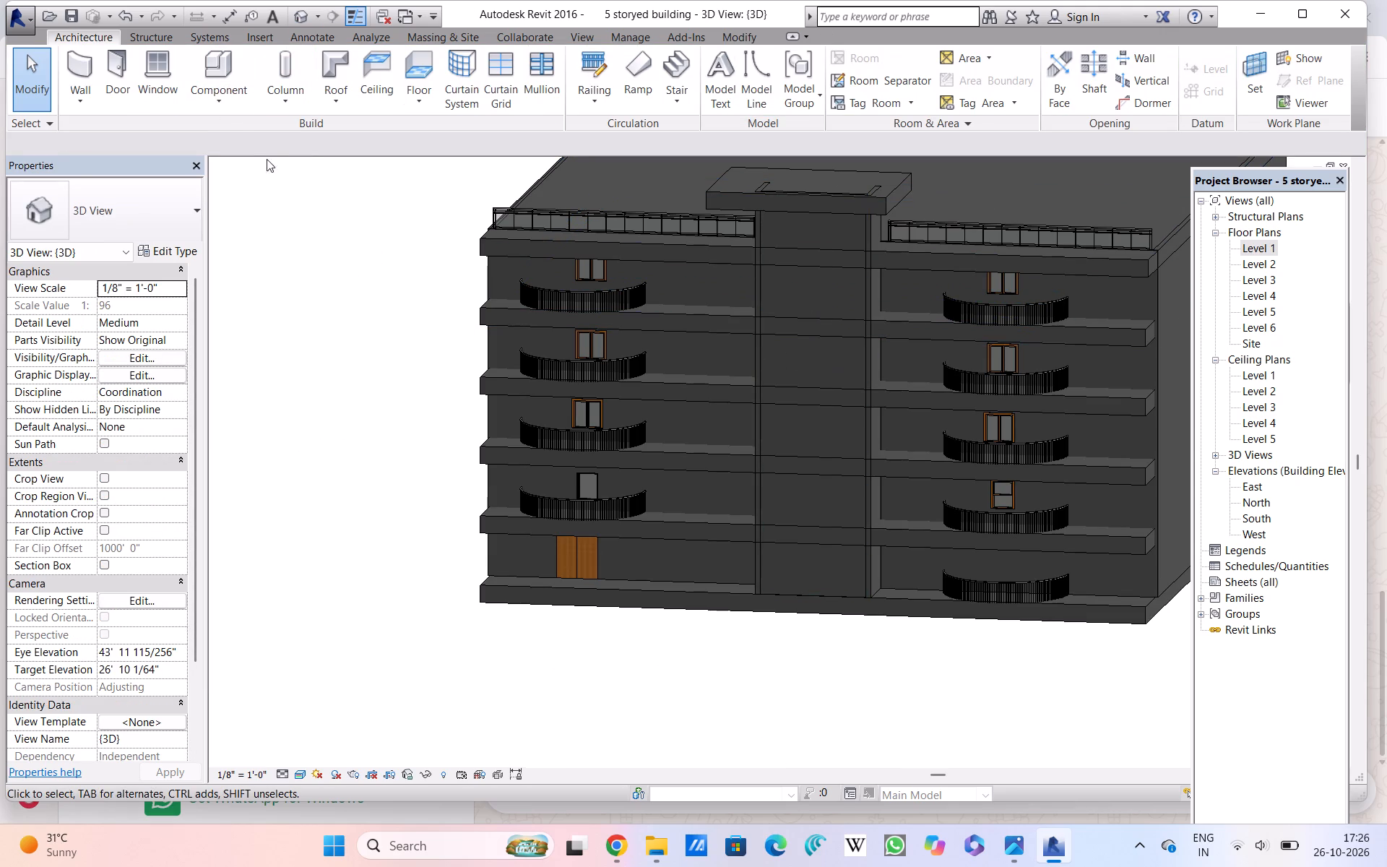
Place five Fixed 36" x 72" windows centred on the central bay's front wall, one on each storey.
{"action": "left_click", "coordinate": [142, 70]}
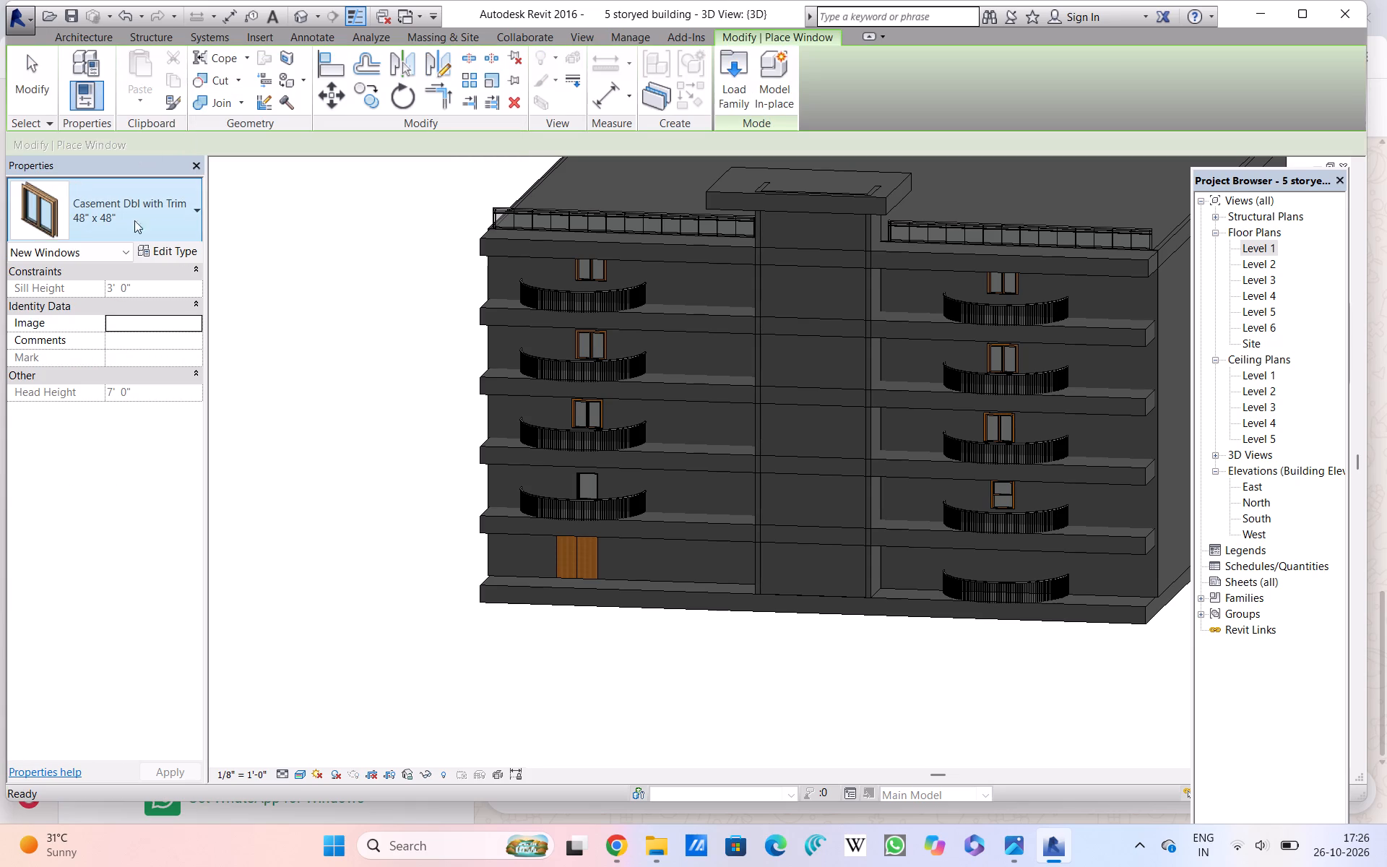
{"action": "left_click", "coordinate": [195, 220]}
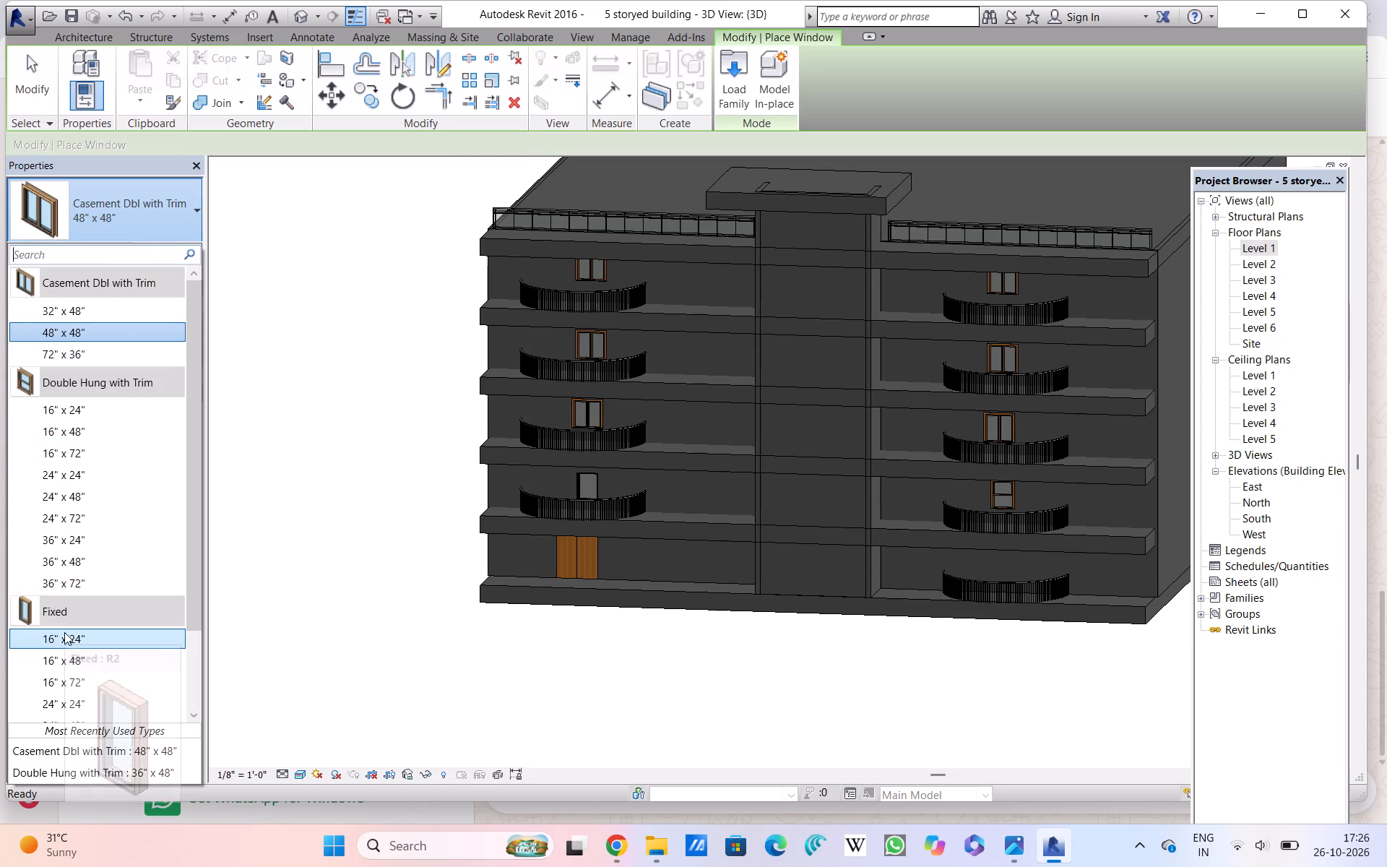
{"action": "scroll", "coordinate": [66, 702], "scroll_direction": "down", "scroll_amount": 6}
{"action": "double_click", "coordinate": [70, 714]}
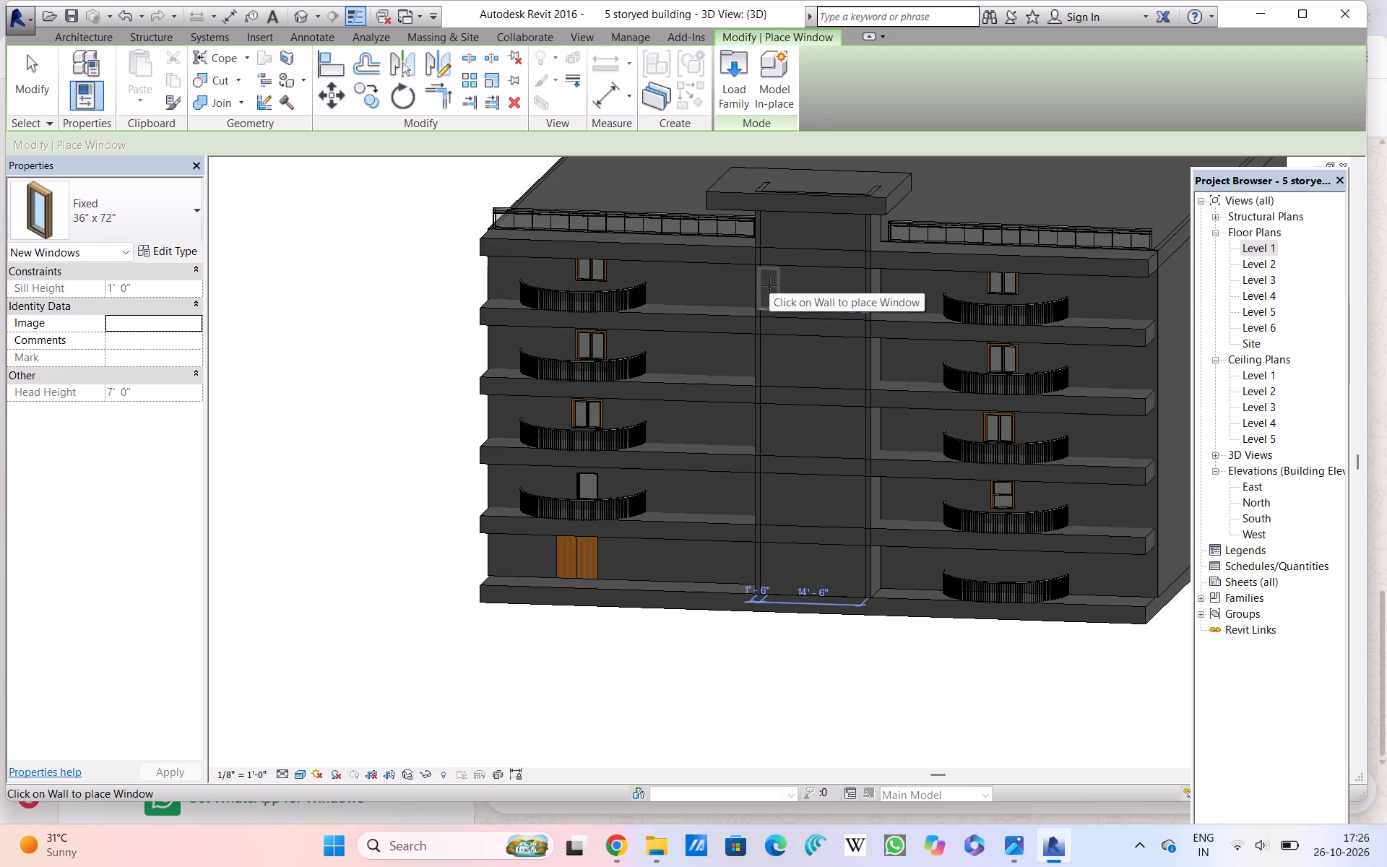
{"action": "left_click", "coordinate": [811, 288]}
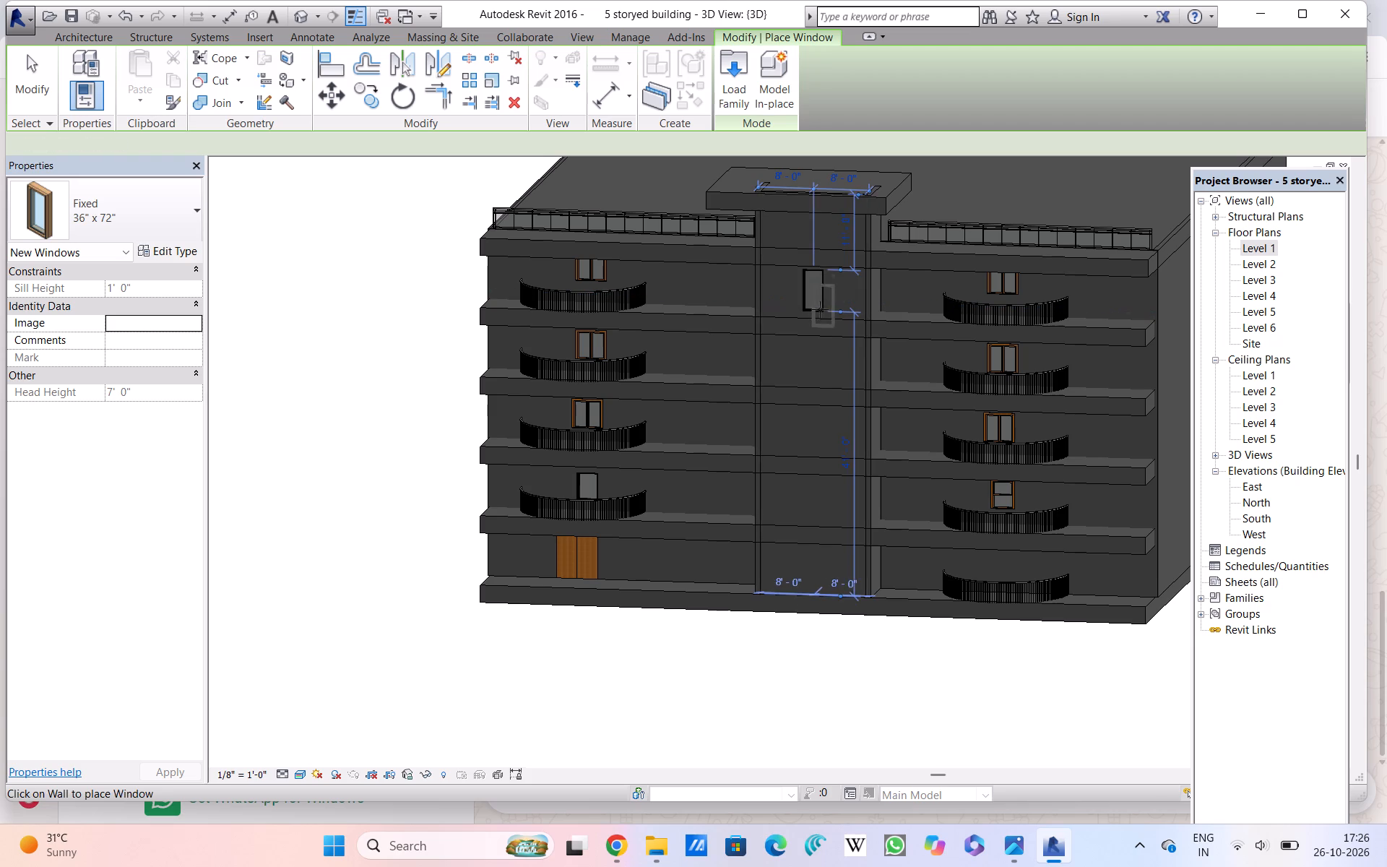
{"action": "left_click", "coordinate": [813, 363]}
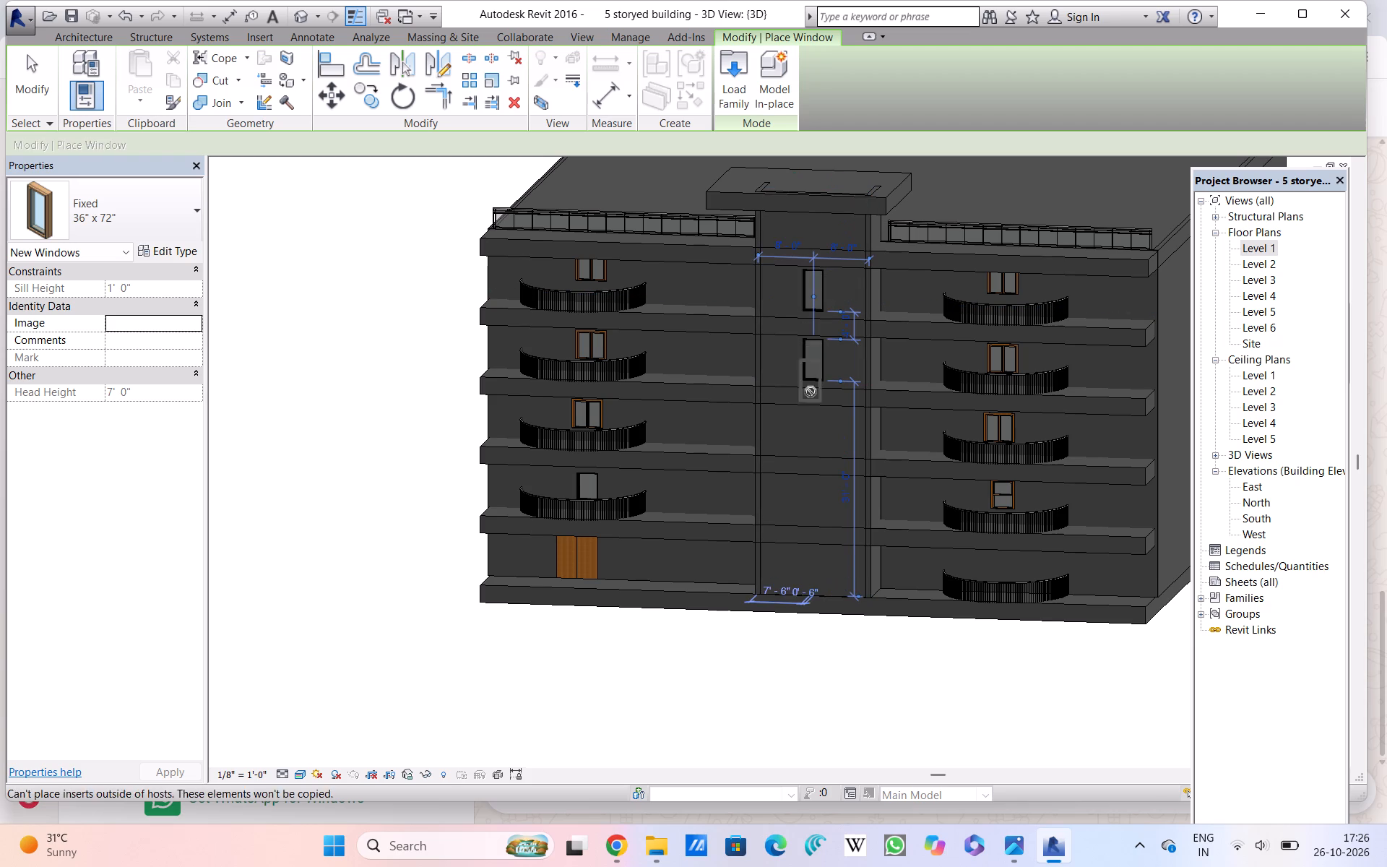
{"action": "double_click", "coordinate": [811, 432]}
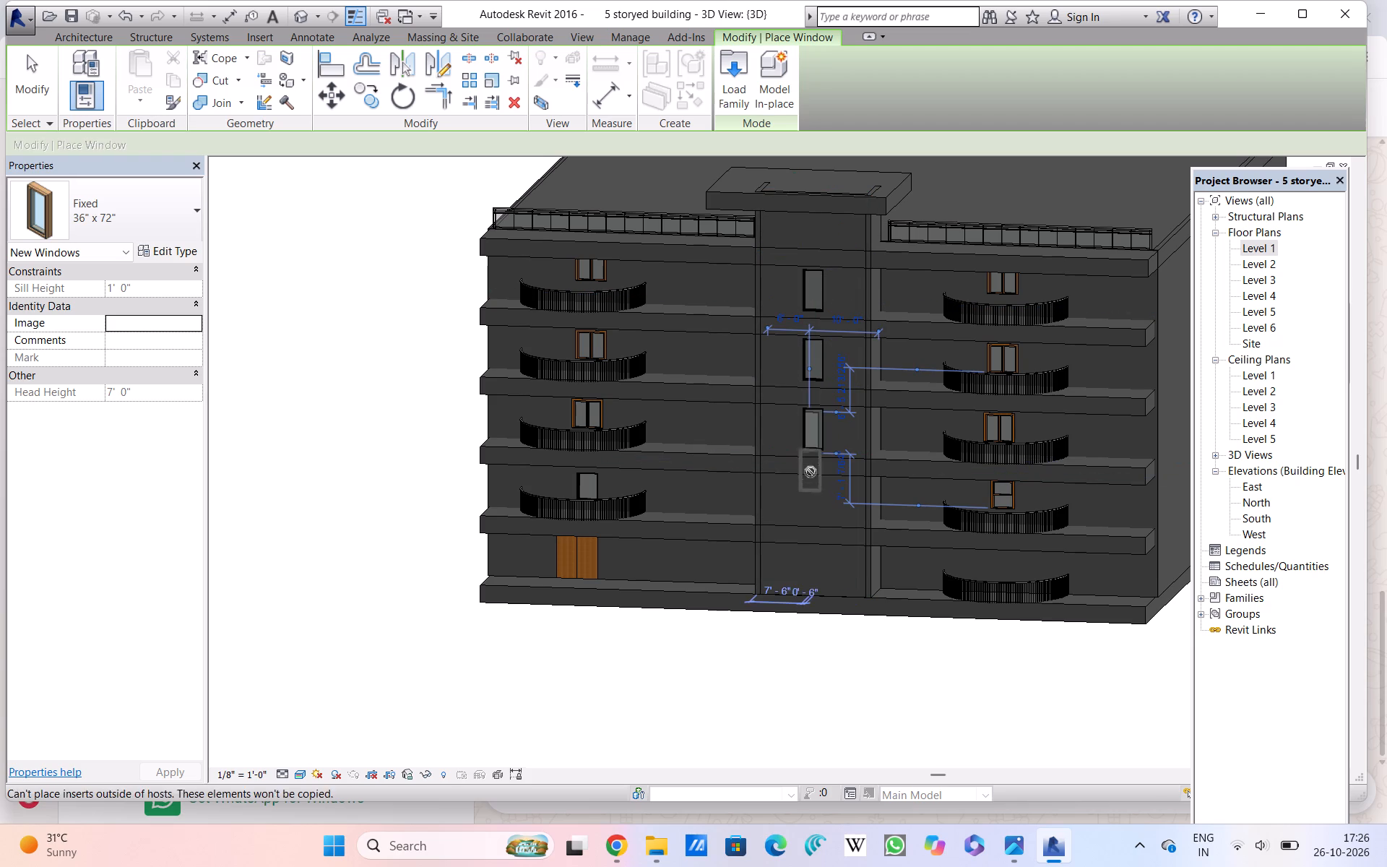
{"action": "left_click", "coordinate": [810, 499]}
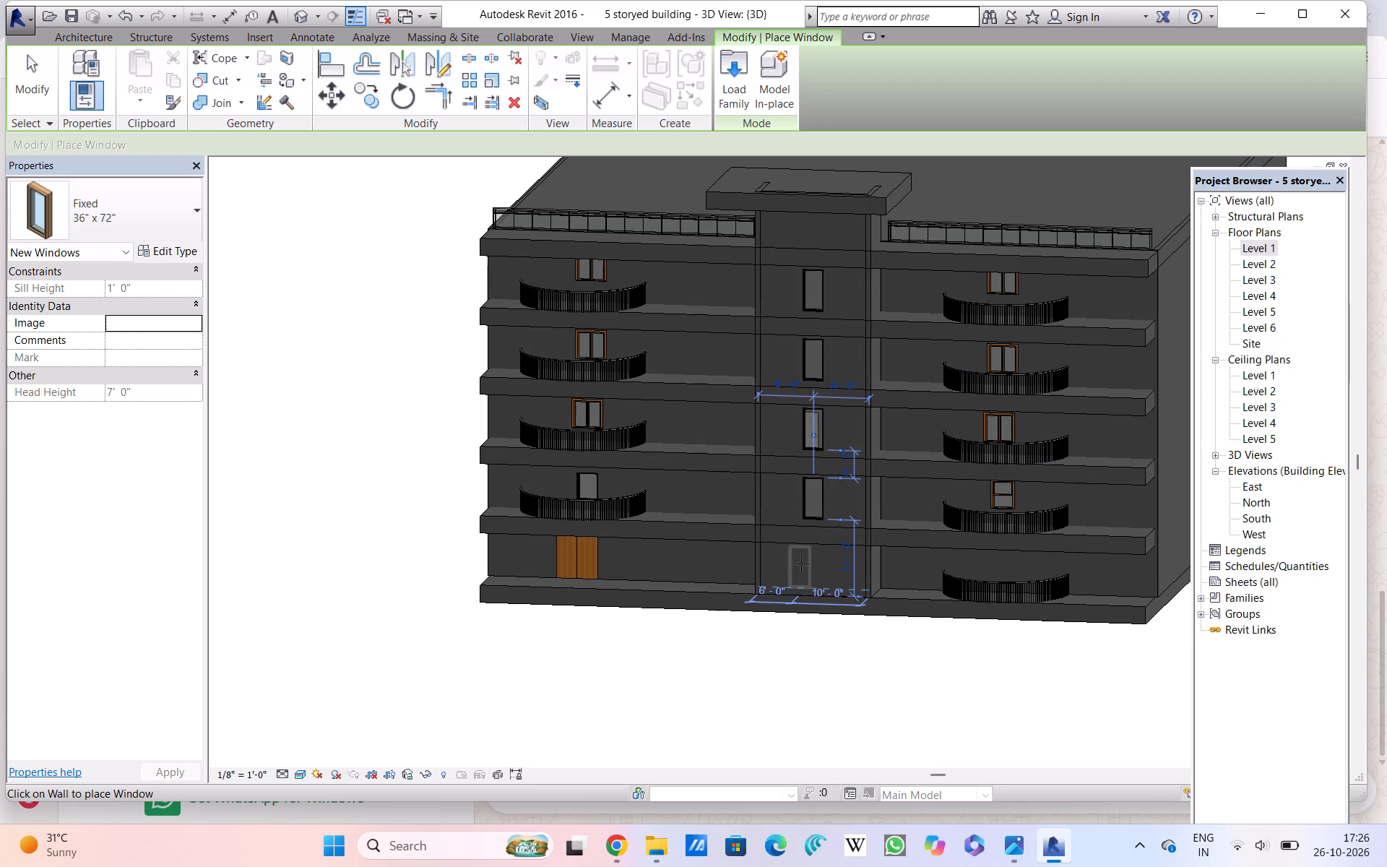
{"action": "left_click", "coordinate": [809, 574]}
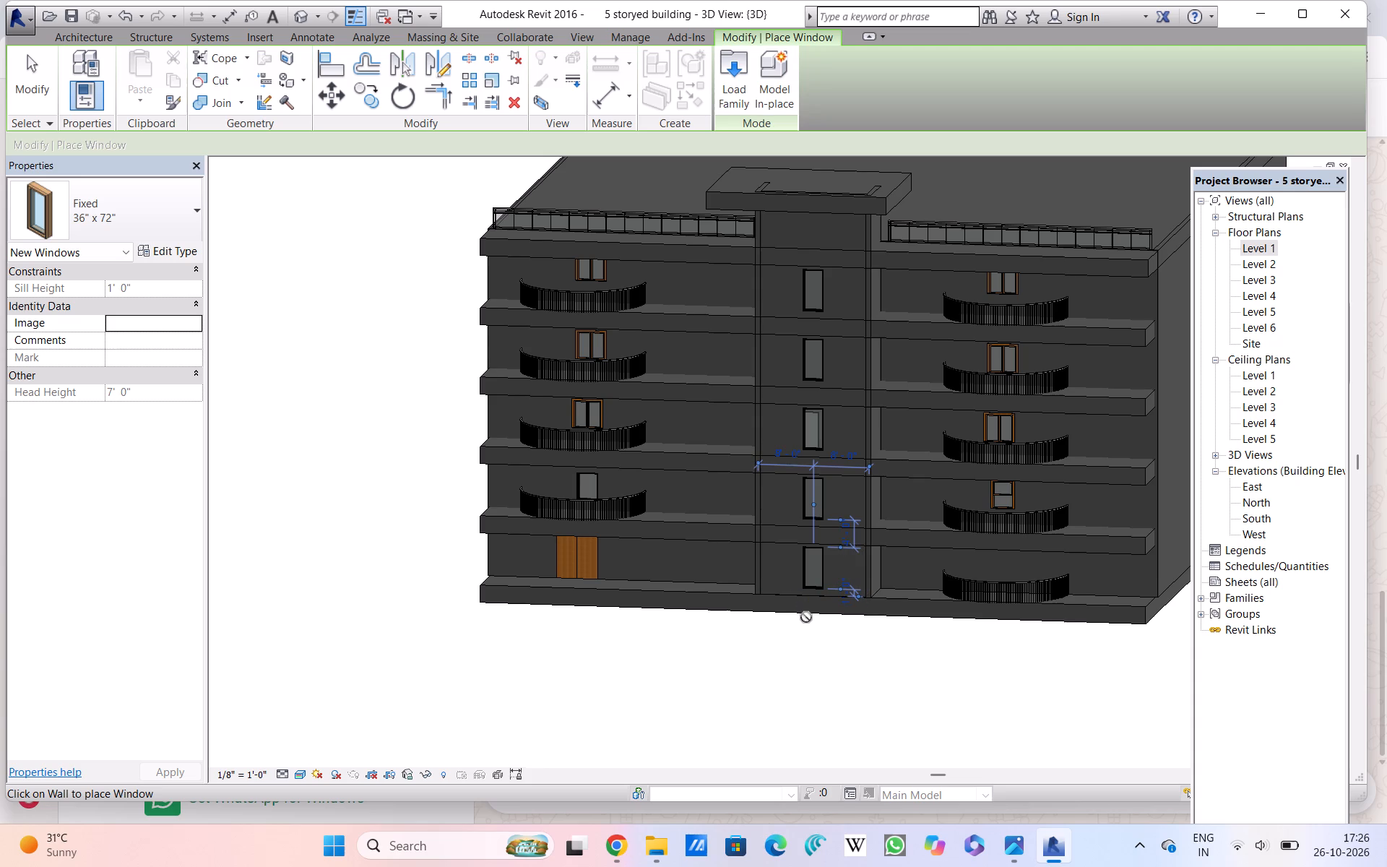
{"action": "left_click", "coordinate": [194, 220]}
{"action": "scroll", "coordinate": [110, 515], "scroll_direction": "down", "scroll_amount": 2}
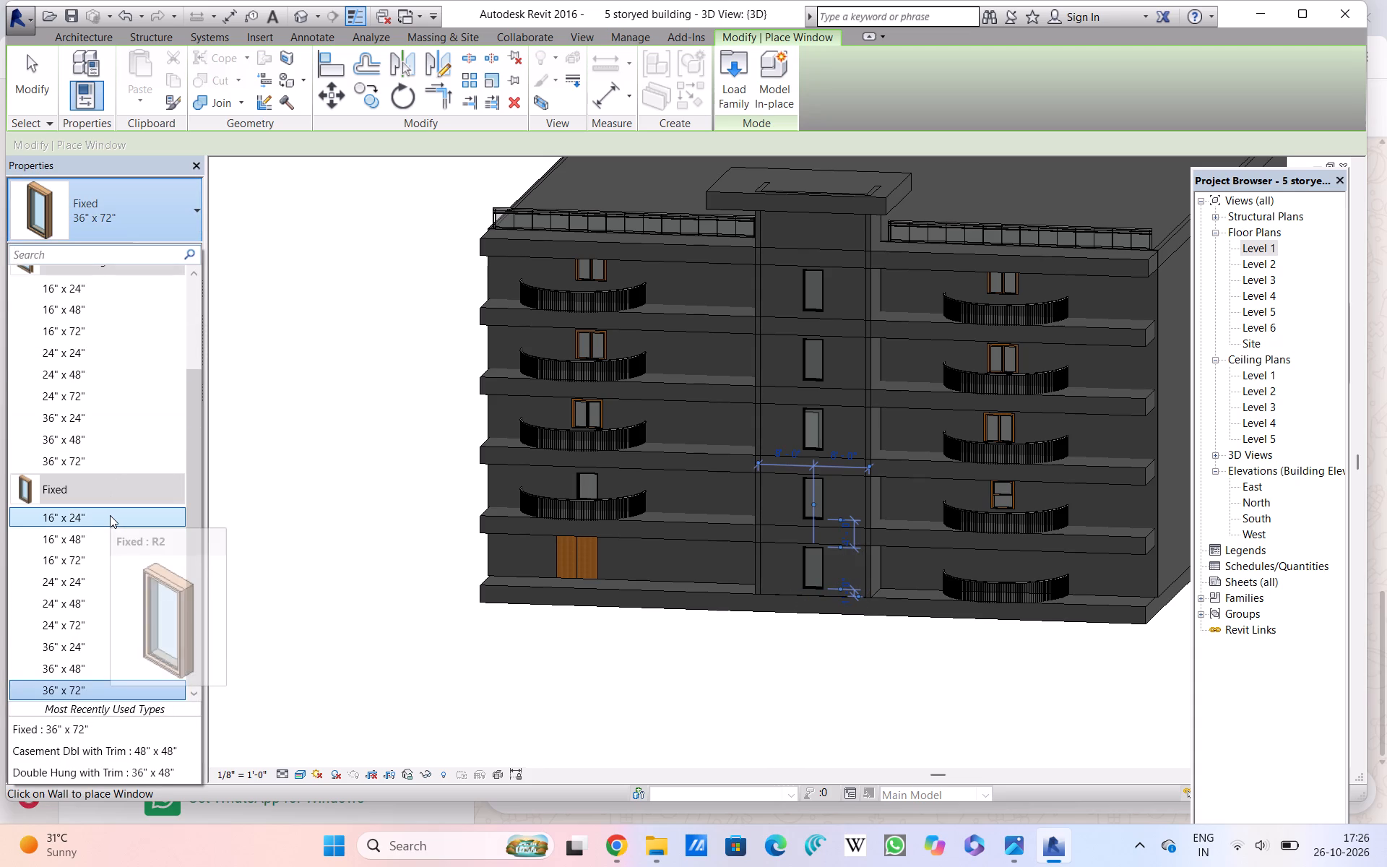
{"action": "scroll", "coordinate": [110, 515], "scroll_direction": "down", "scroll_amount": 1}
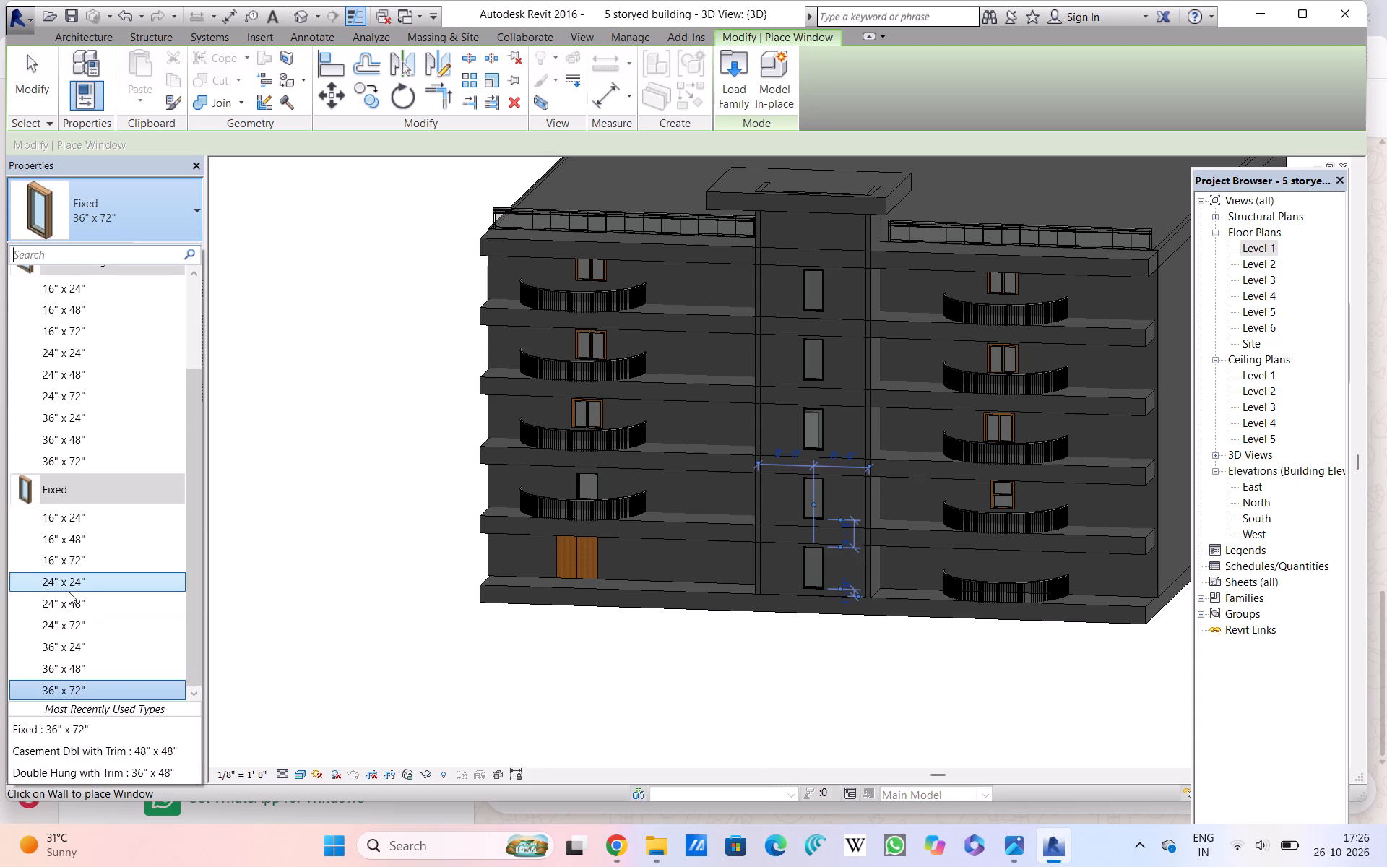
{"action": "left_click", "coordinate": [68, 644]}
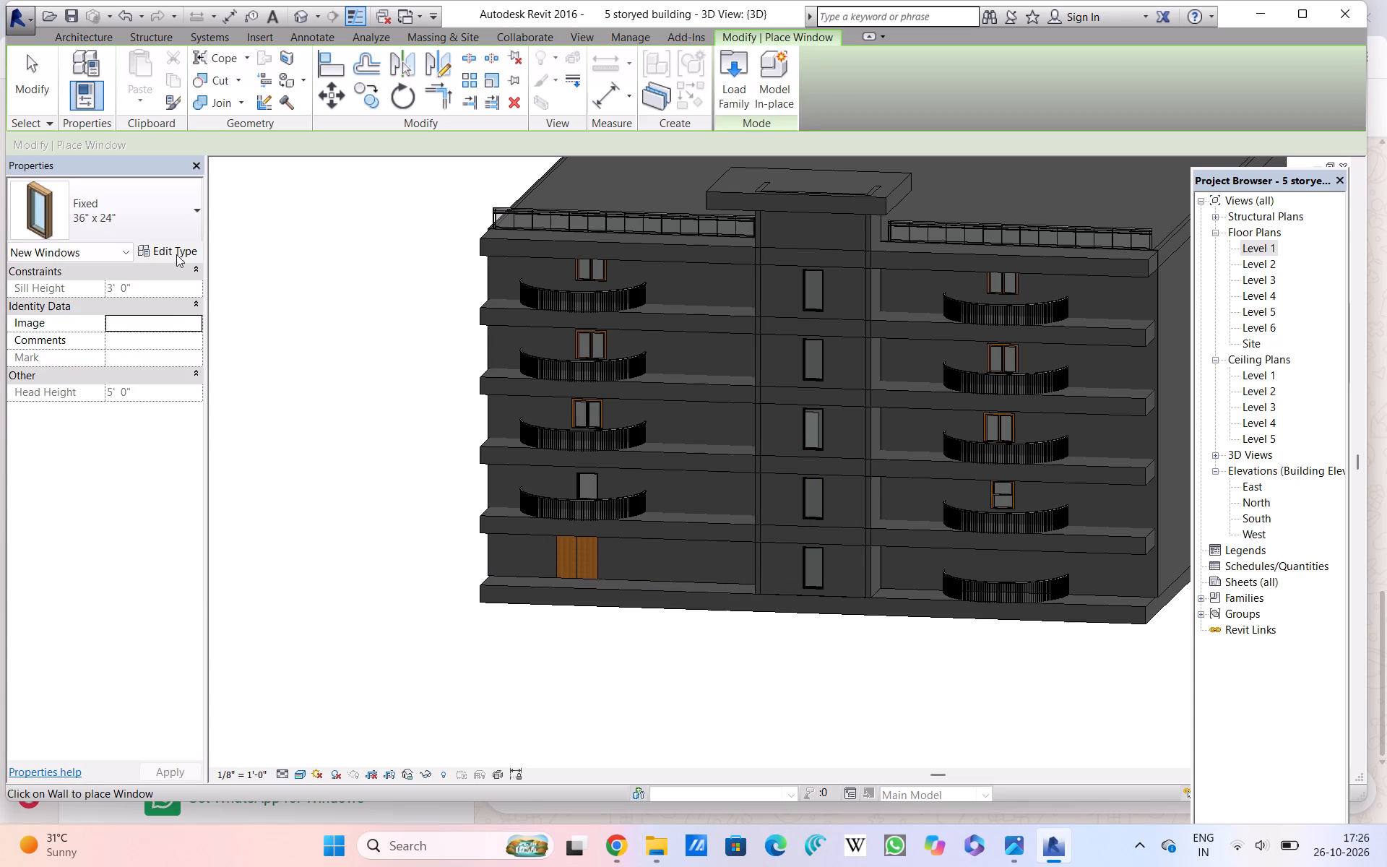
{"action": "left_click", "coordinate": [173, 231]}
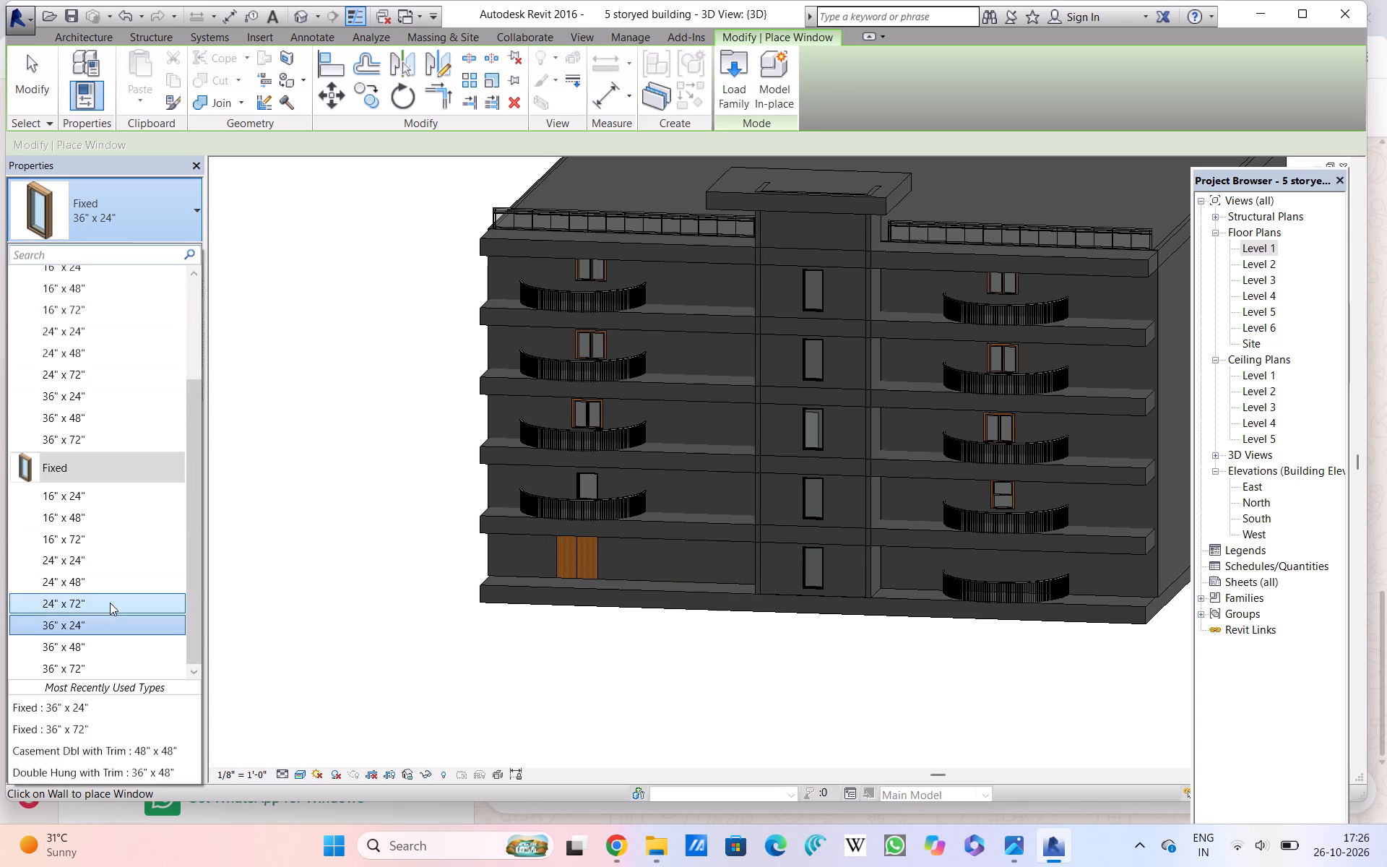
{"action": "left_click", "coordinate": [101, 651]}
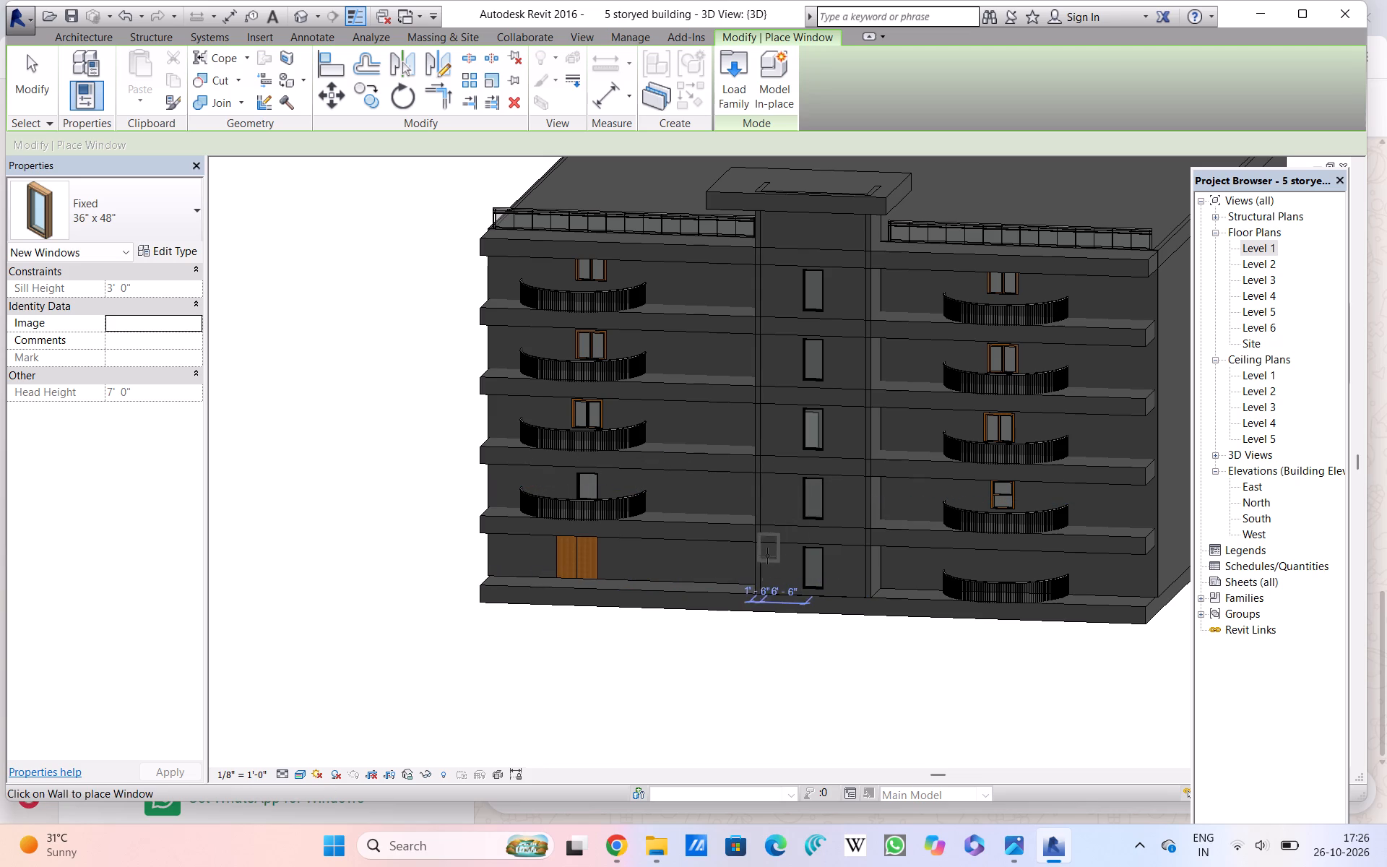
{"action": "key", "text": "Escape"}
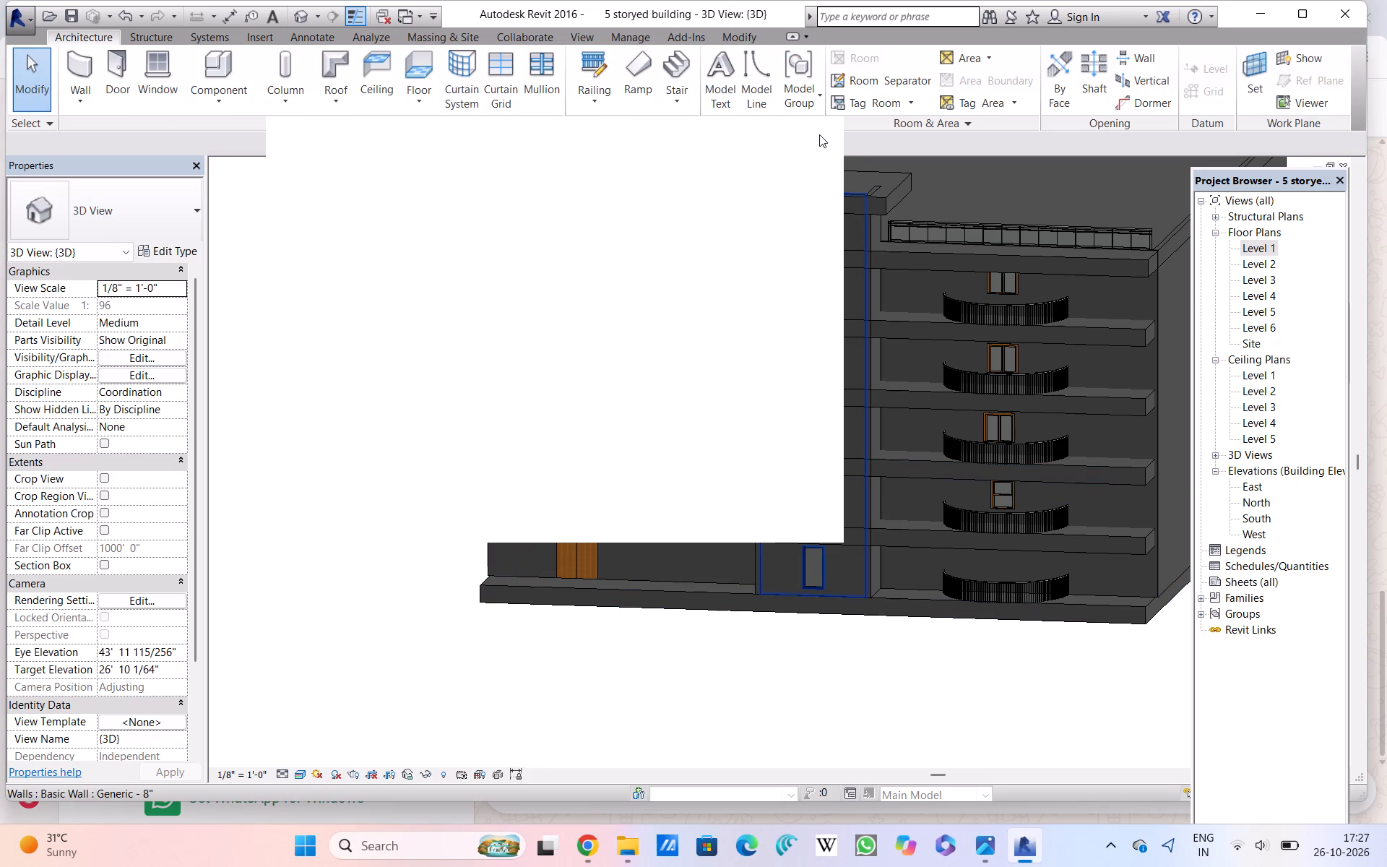
Dismiss the blank notification pop-up covering the 3D view.
{"action": "double_click", "coordinate": [819, 134]}
{"action": "double_click", "coordinate": [813, 139]}
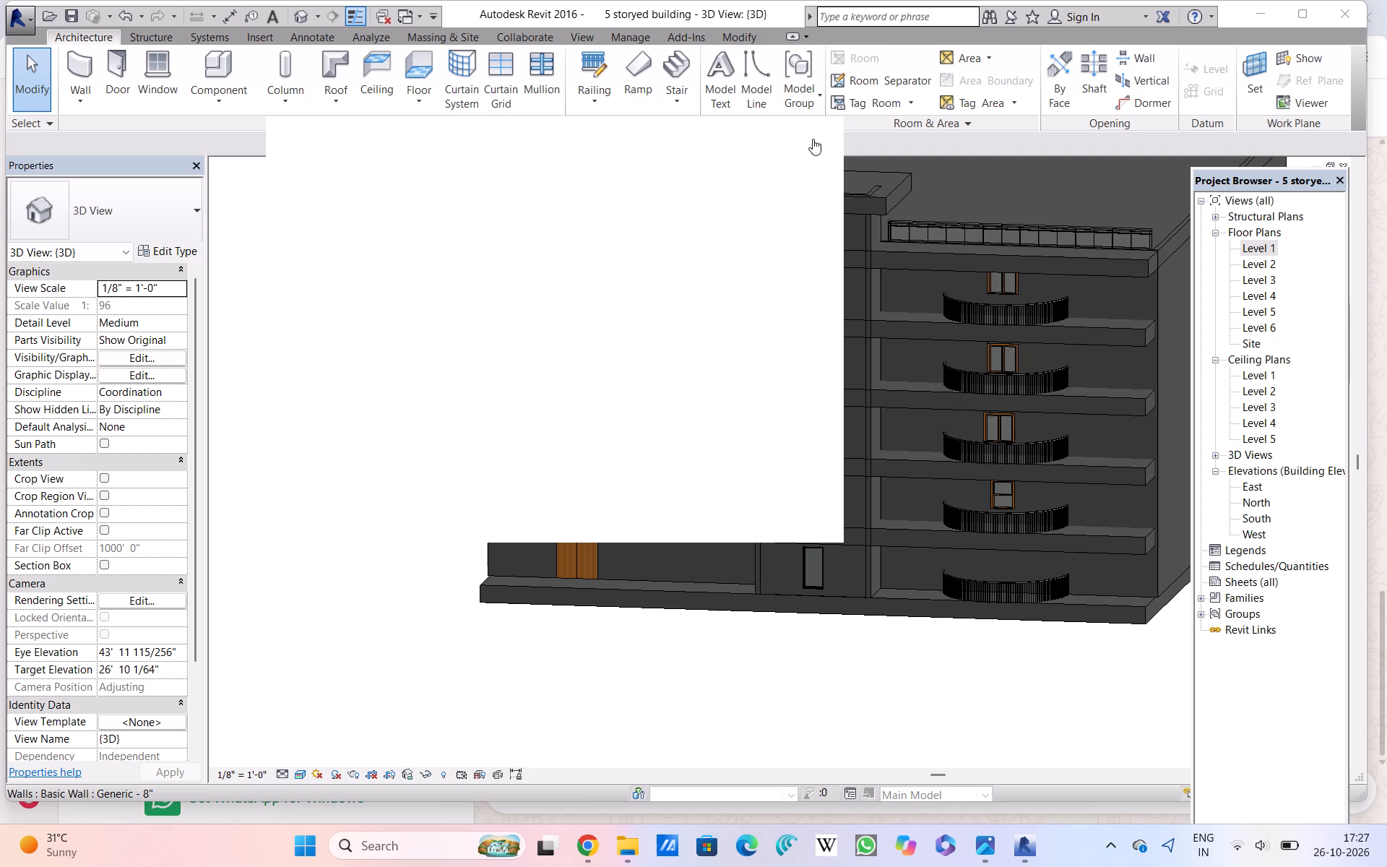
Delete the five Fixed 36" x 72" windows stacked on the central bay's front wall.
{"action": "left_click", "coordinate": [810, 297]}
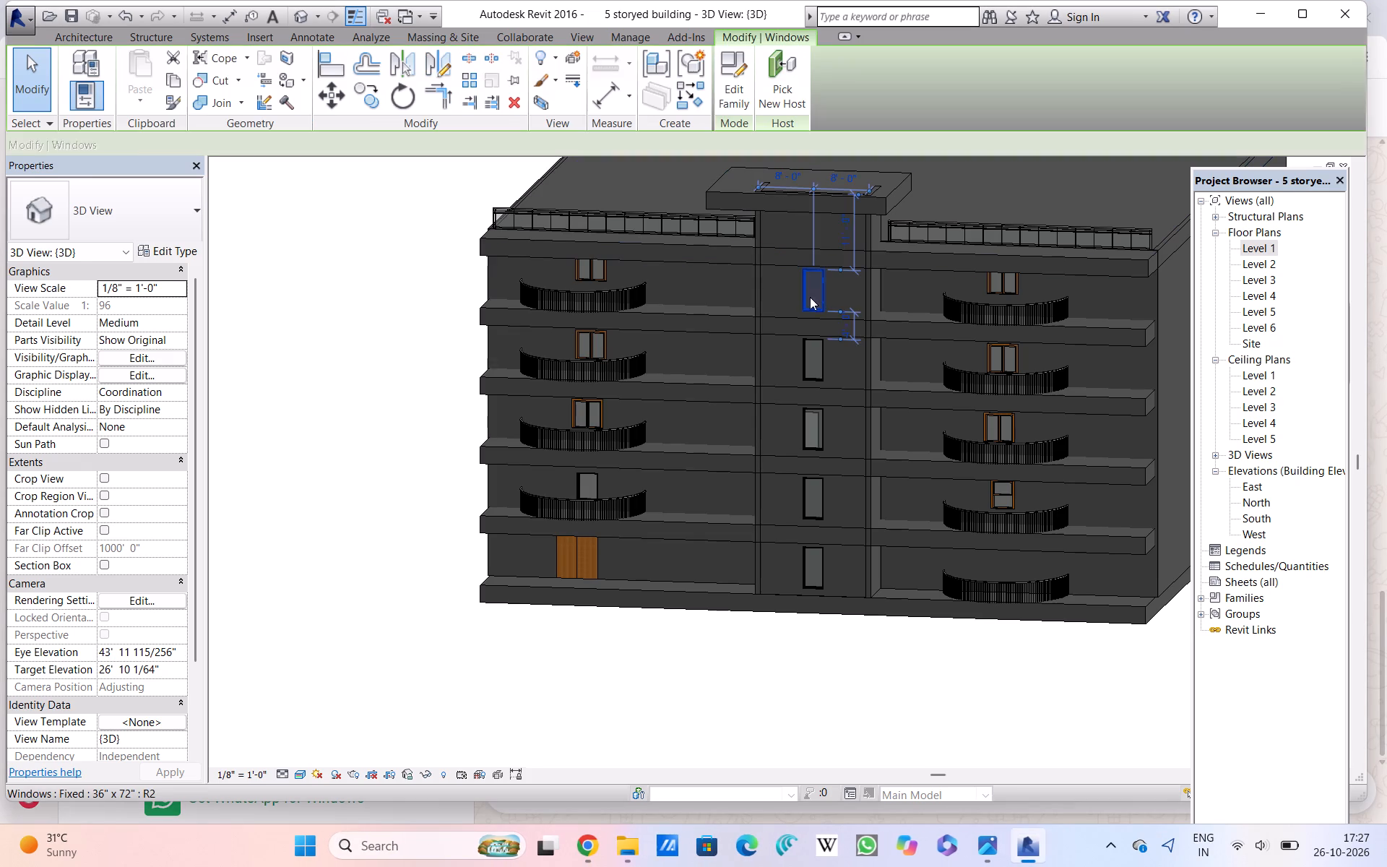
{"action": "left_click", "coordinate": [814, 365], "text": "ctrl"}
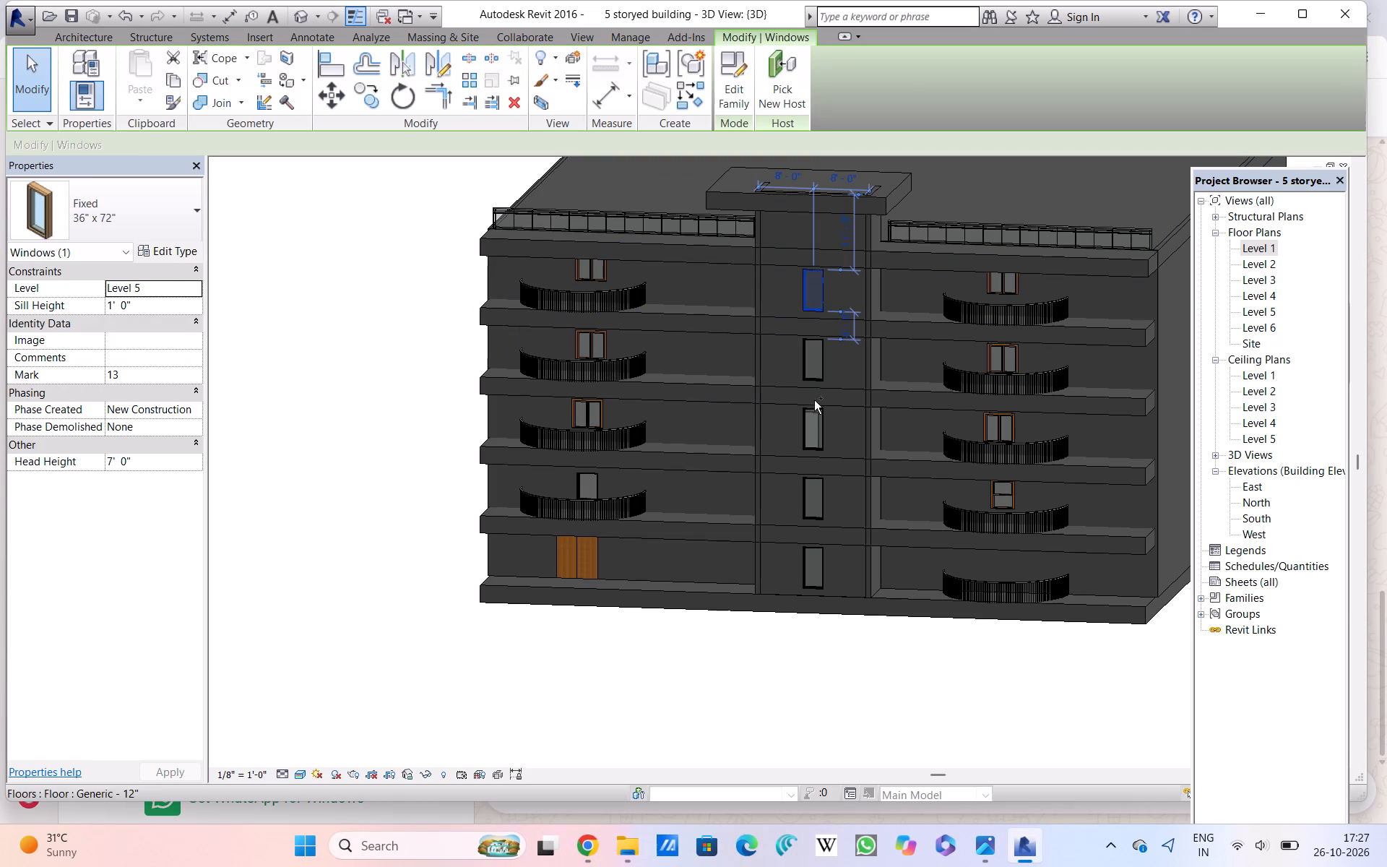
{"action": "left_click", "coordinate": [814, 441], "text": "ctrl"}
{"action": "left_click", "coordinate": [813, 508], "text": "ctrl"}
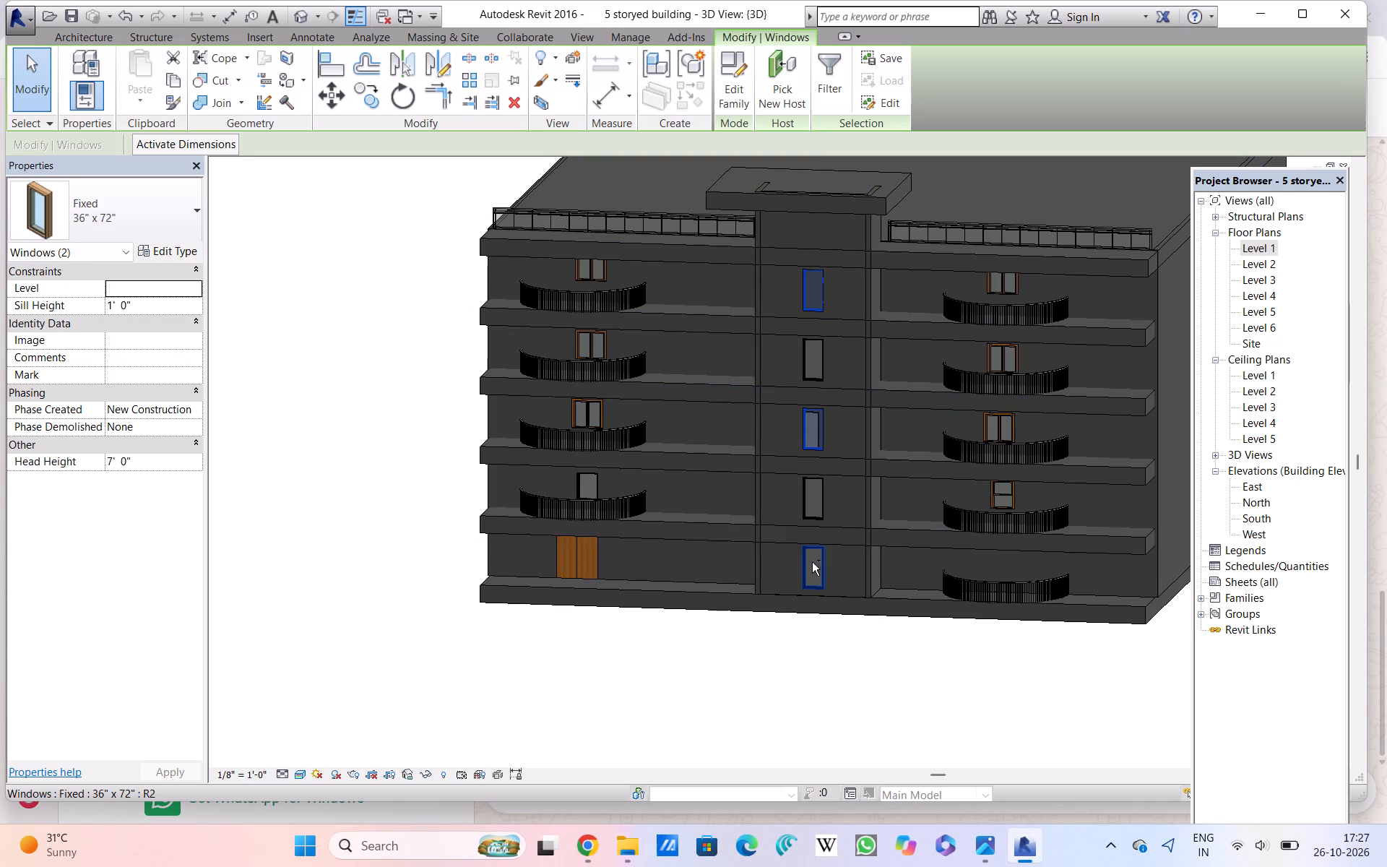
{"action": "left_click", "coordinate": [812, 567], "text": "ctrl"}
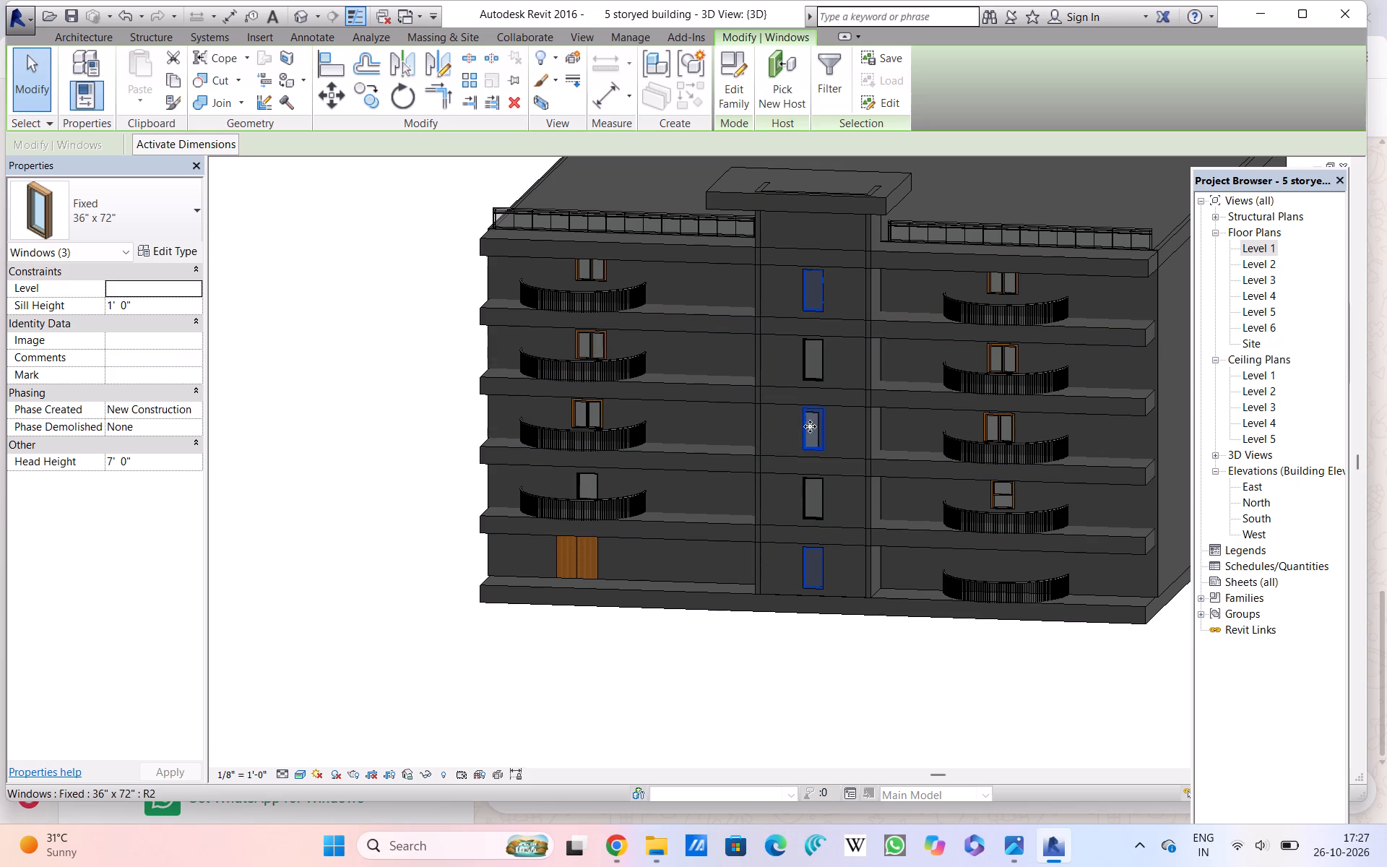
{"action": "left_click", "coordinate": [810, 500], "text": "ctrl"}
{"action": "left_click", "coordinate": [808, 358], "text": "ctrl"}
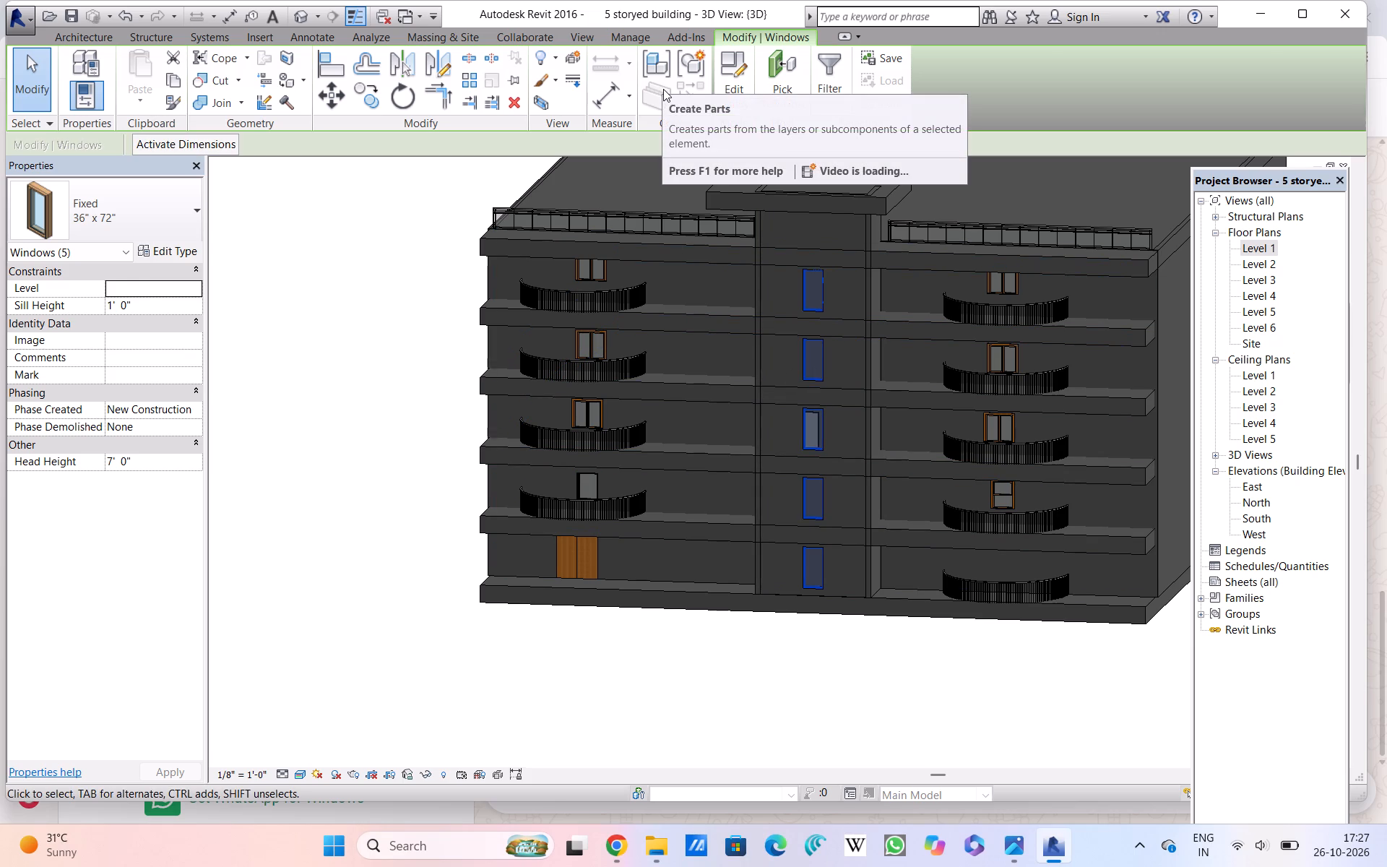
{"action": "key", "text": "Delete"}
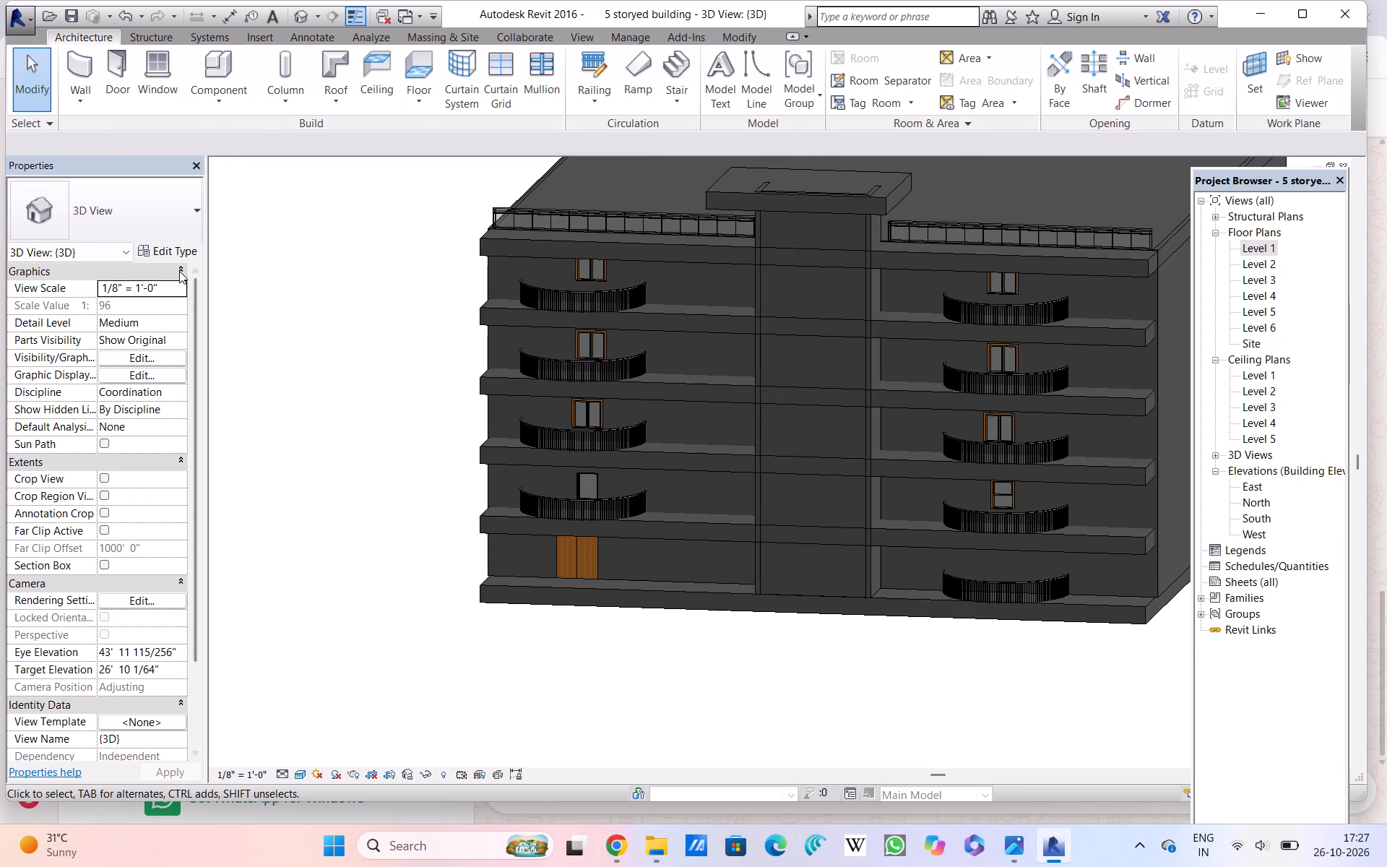
Place a Double Hung with Trim 36" x 48" window centred on the central bay's front wall at the fifth storey.
{"action": "left_click", "coordinate": [151, 57]}
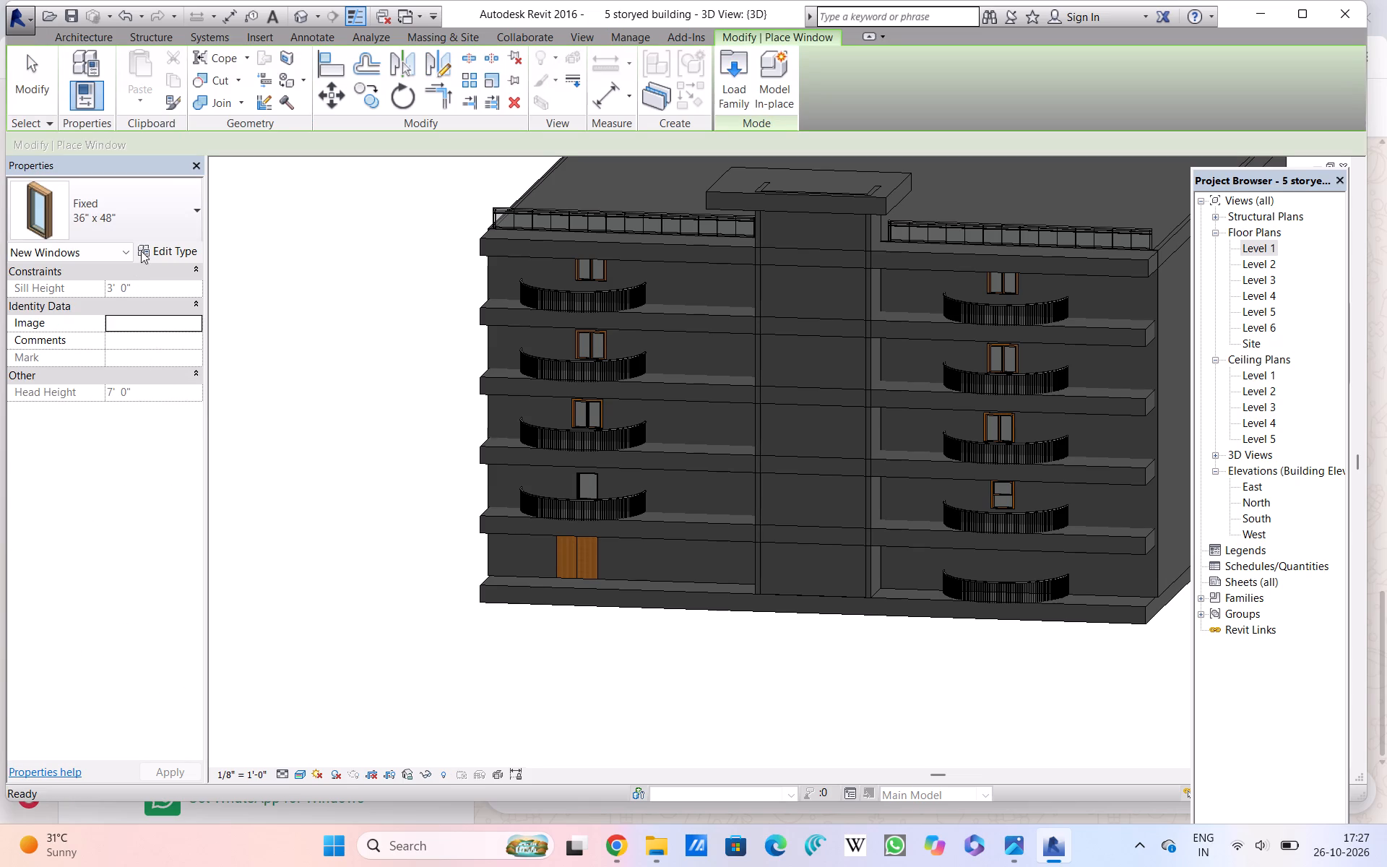
{"action": "left_click", "coordinate": [141, 218]}
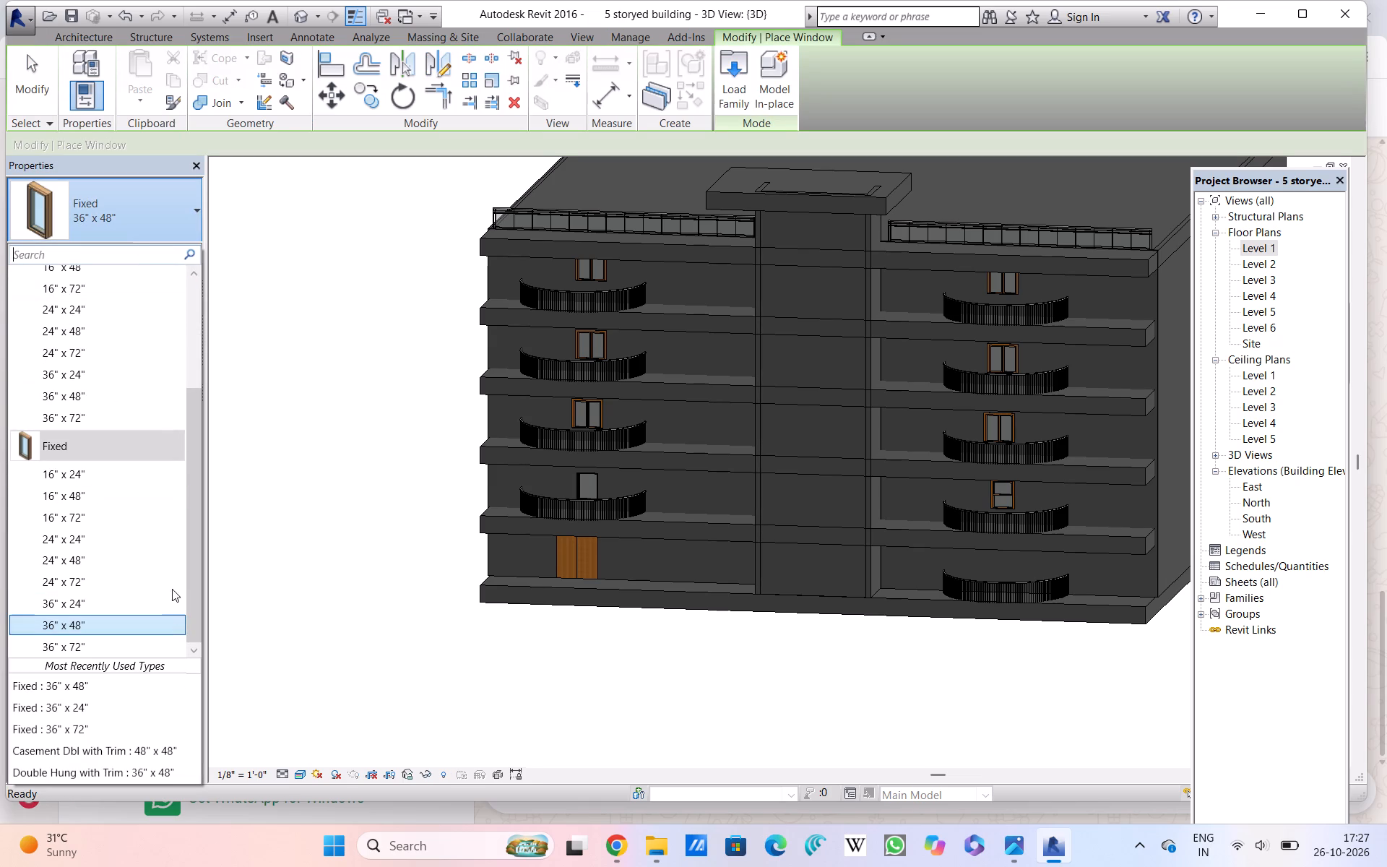
{"action": "left_click", "coordinate": [67, 393]}
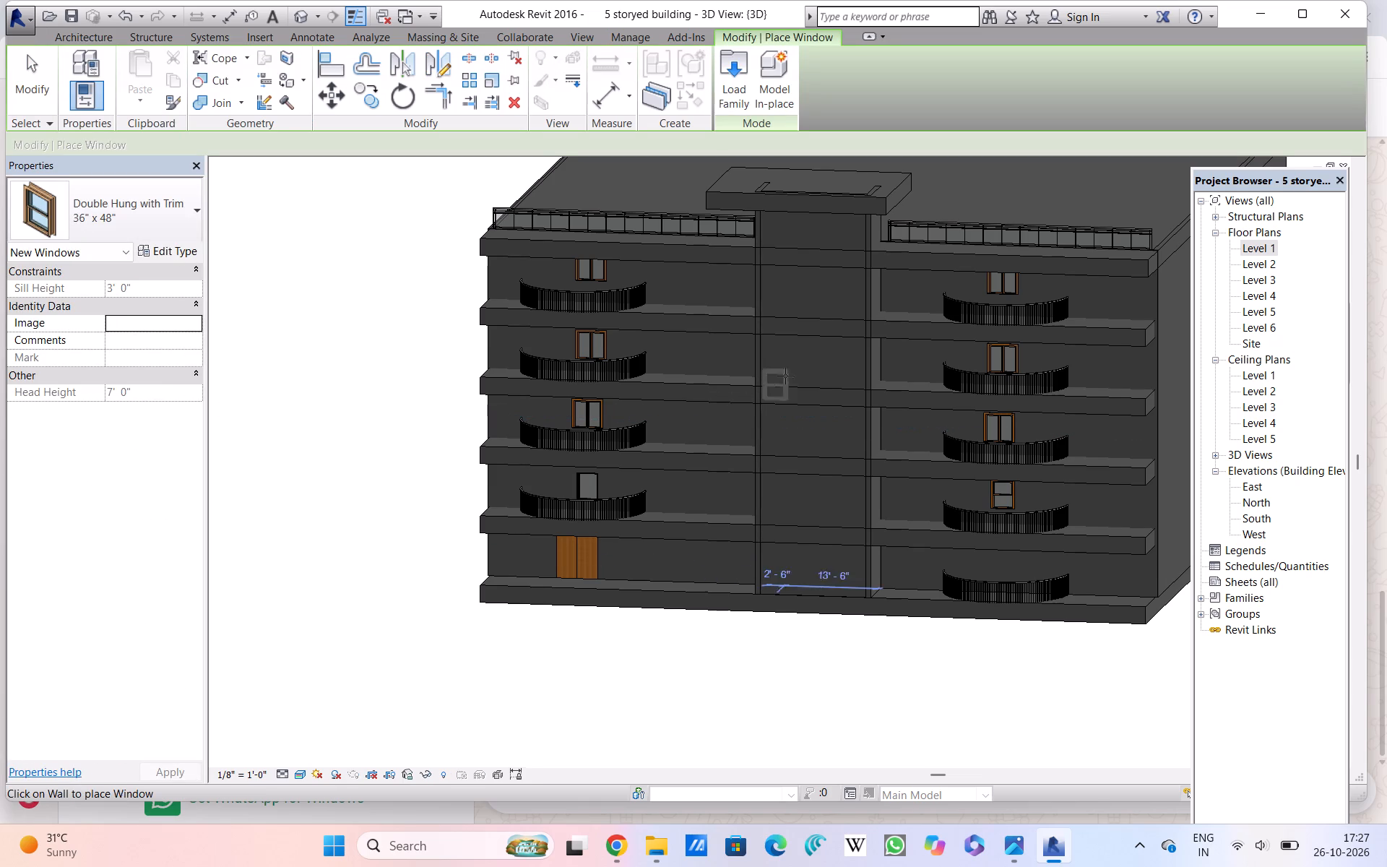
{"action": "left_click", "coordinate": [818, 293]}
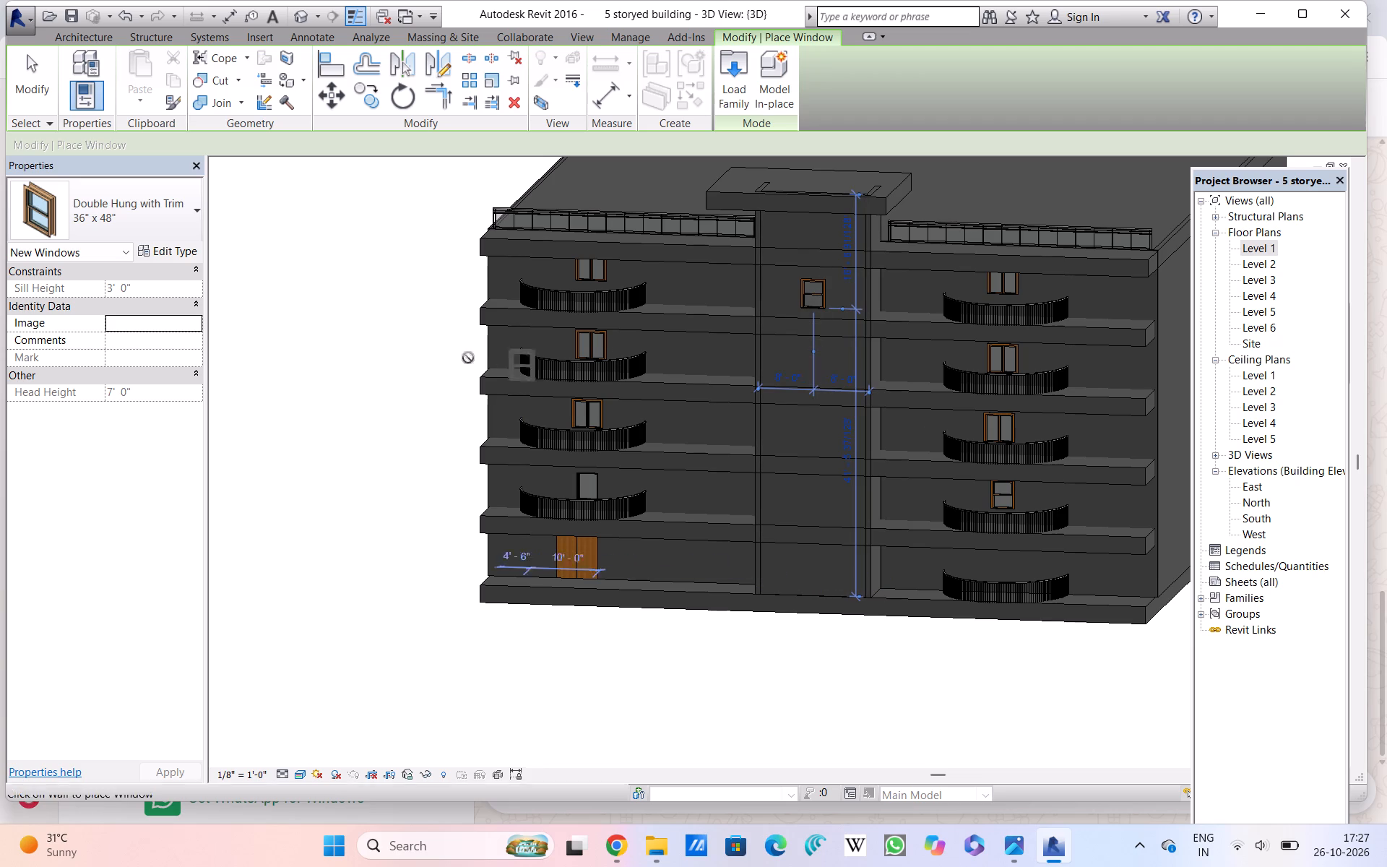
{"action": "key", "text": "Escape"}
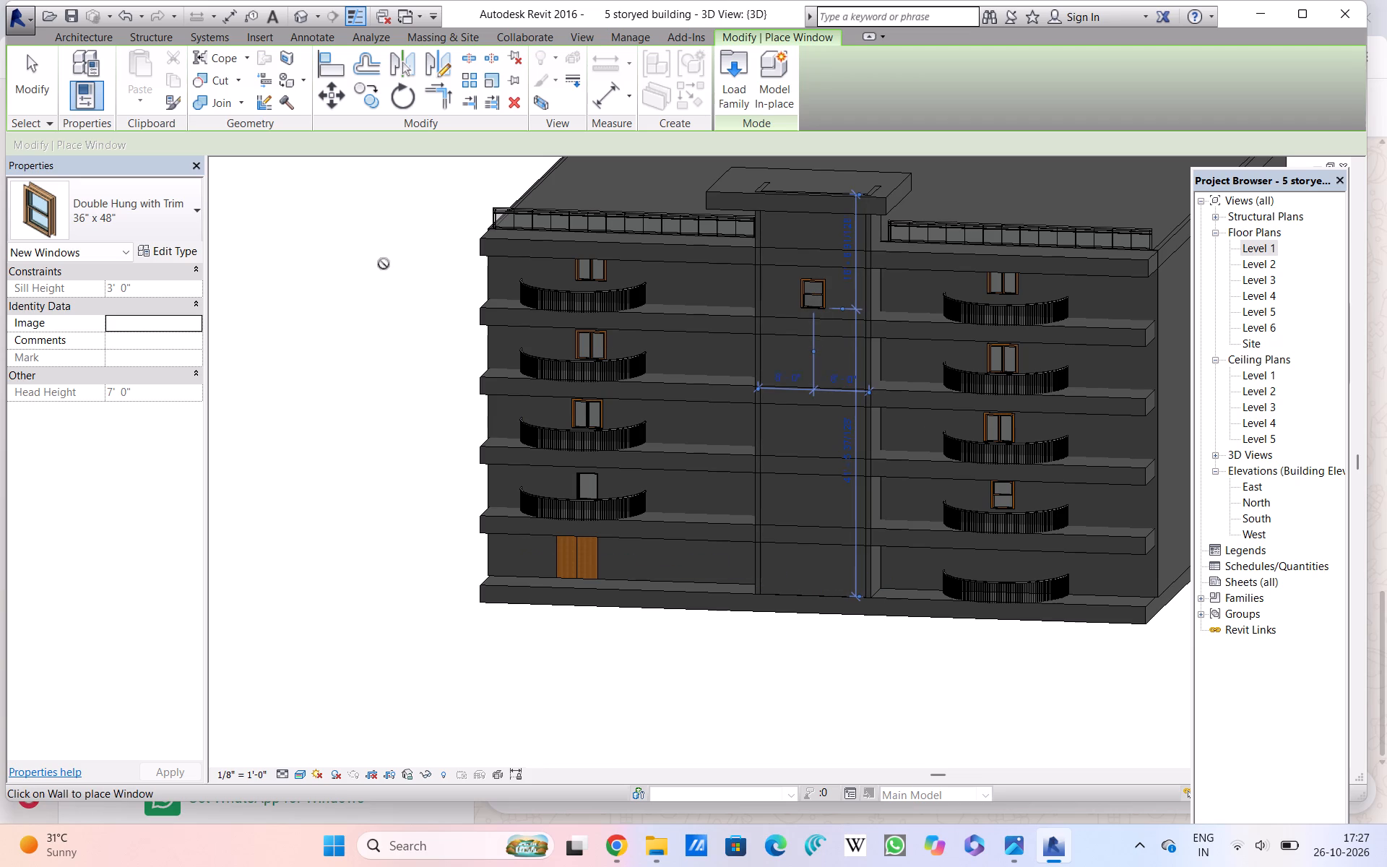
{"action": "left_click", "coordinate": [183, 224]}
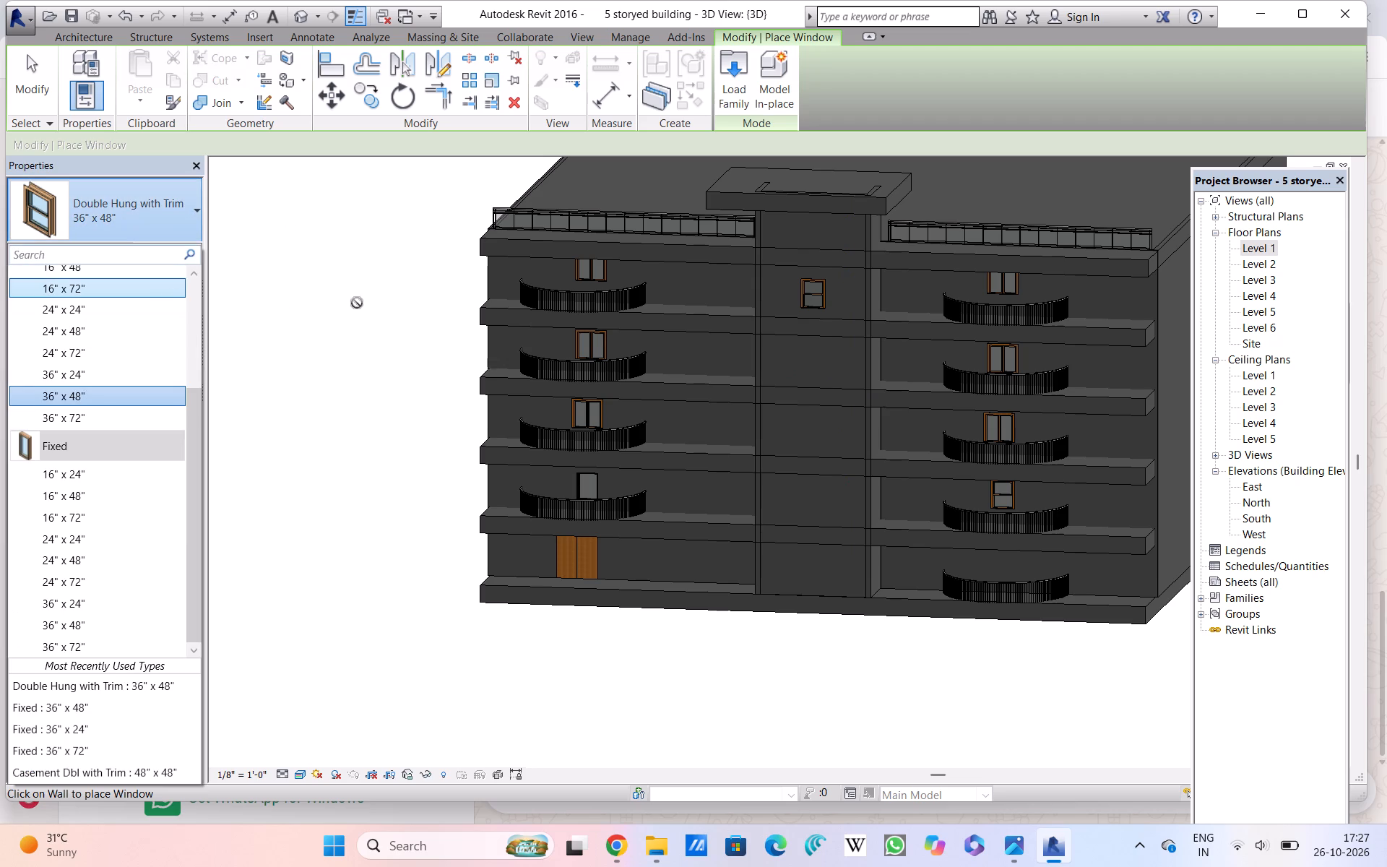
{"action": "key", "text": "Escape"}
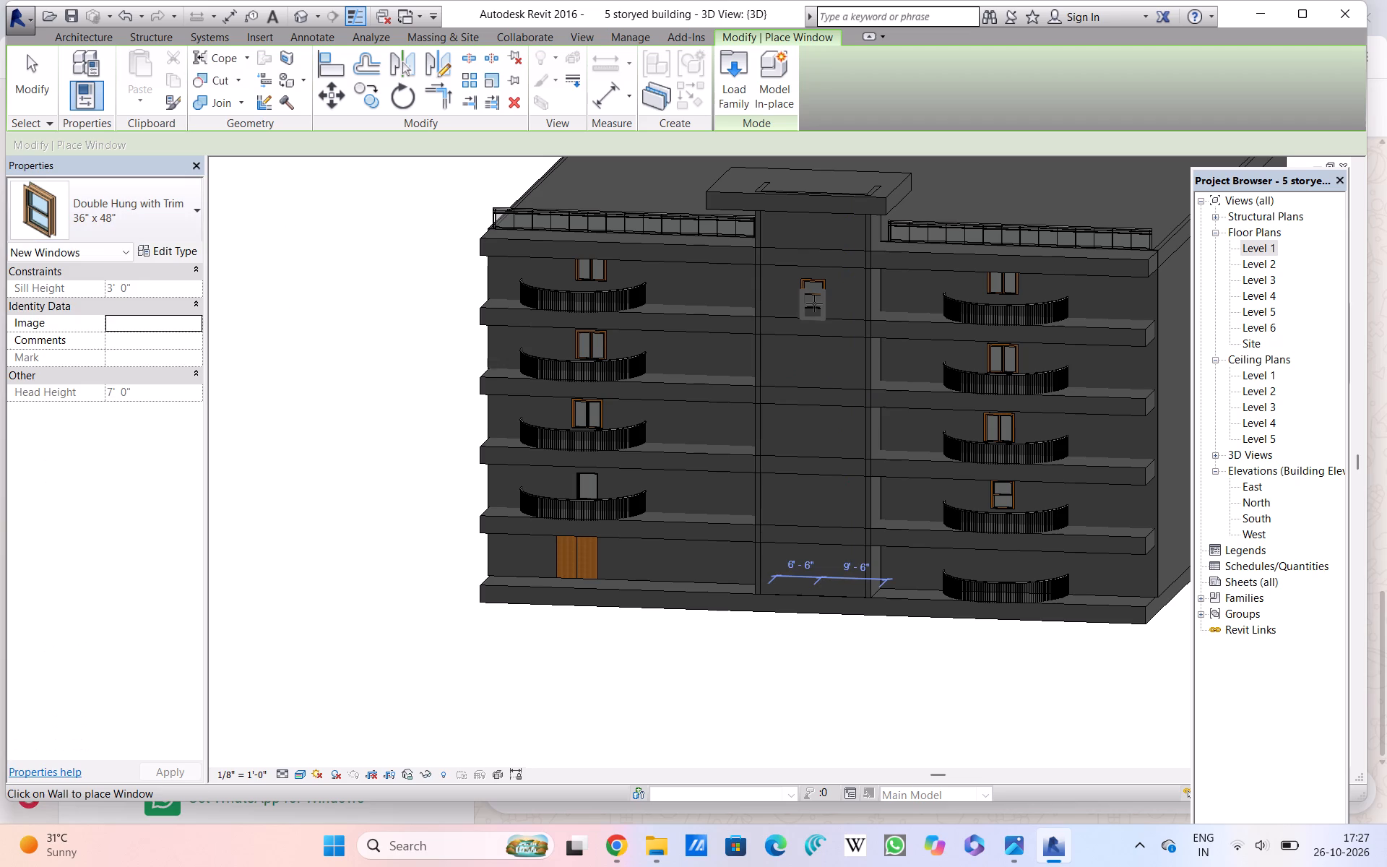
{"action": "key", "text": "Escape"}
Delete the Double Hung with Trim 36" x 48" window on the central bay's front wall at the fifth storey.
{"action": "left_click", "coordinate": [815, 304]}
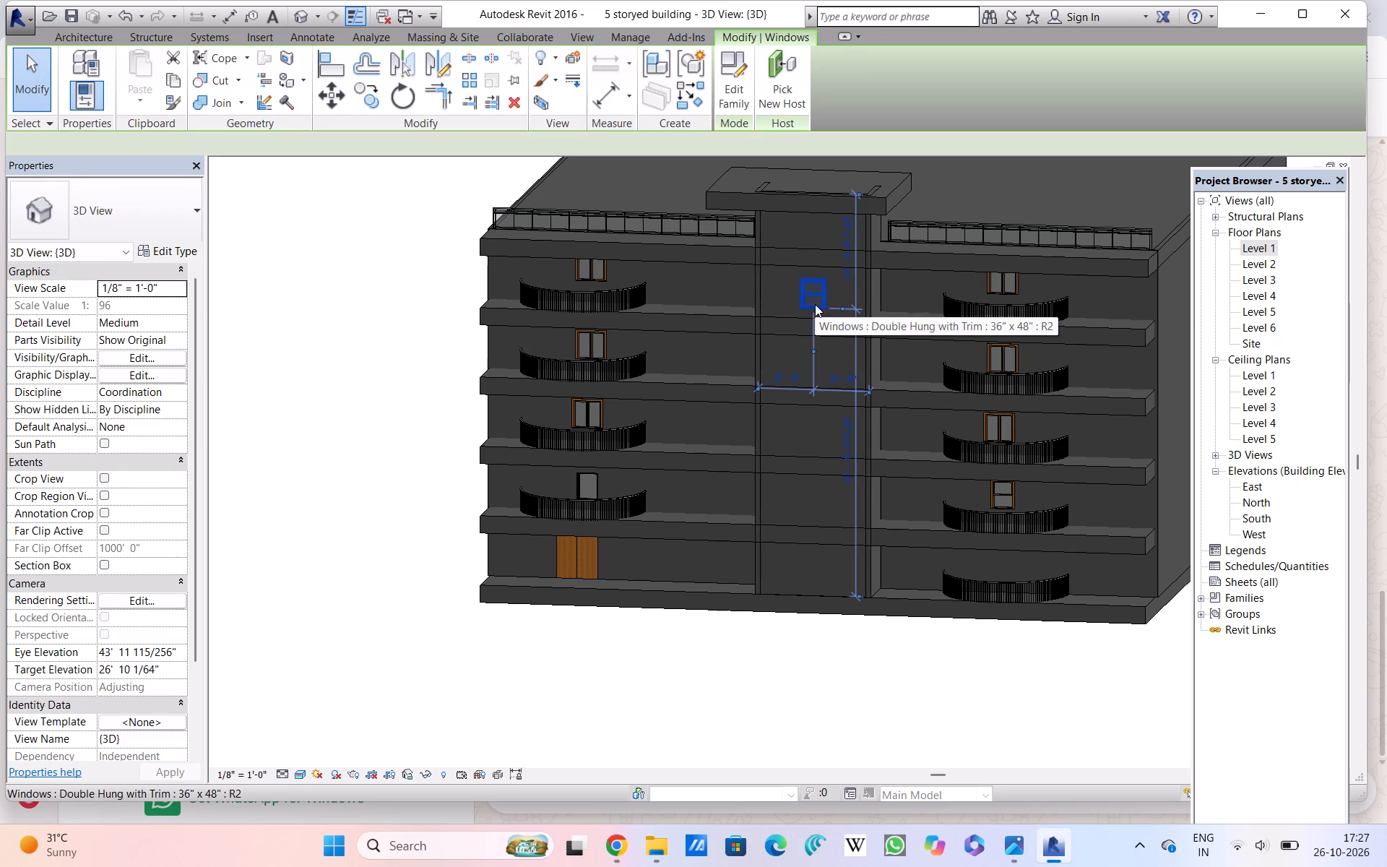
{"action": "key", "text": "Delete"}
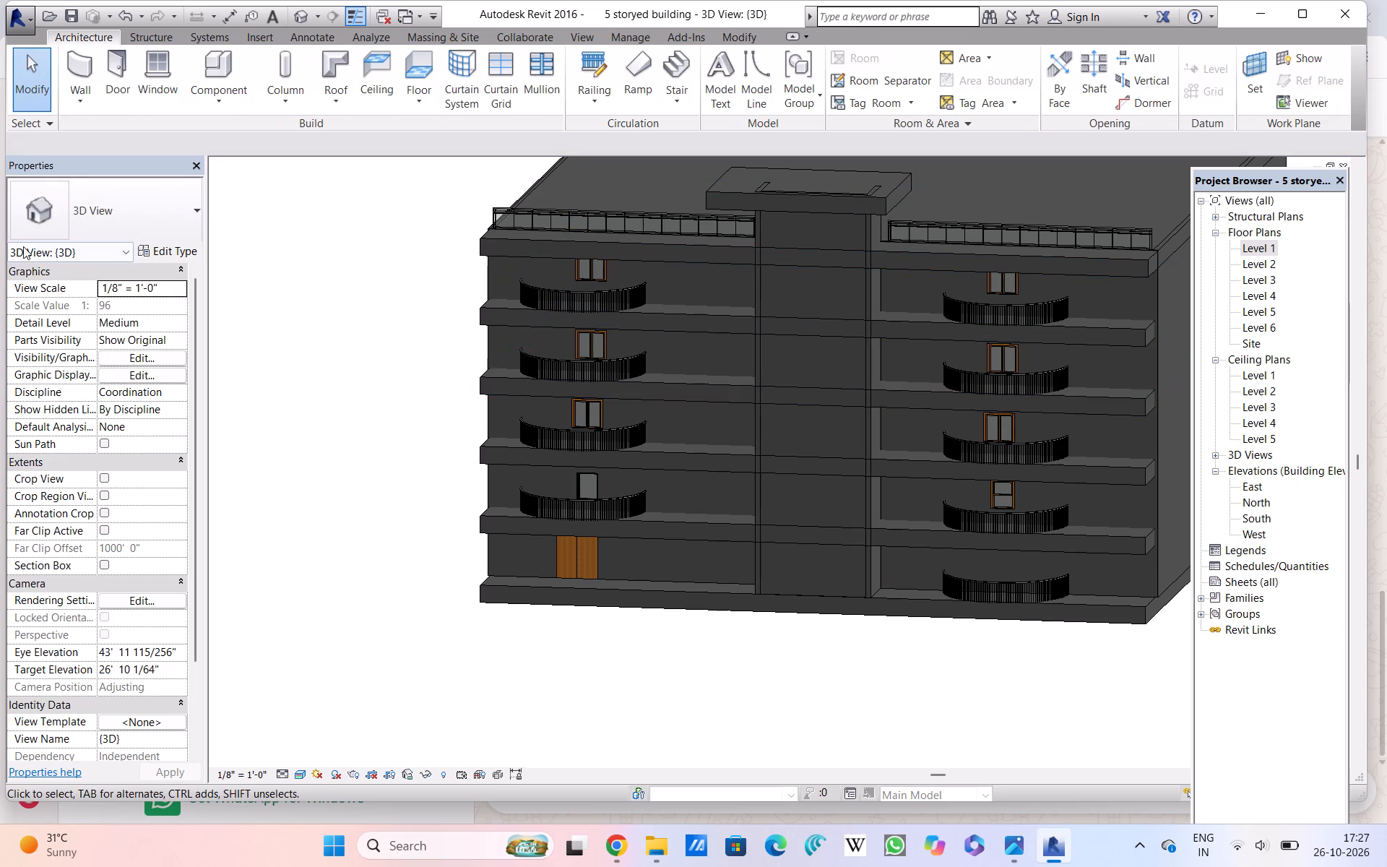
Place five Fixed 36" x 48" windows centred on the central bay's front wall, one on each storey.
{"action": "left_click", "coordinate": [139, 75]}
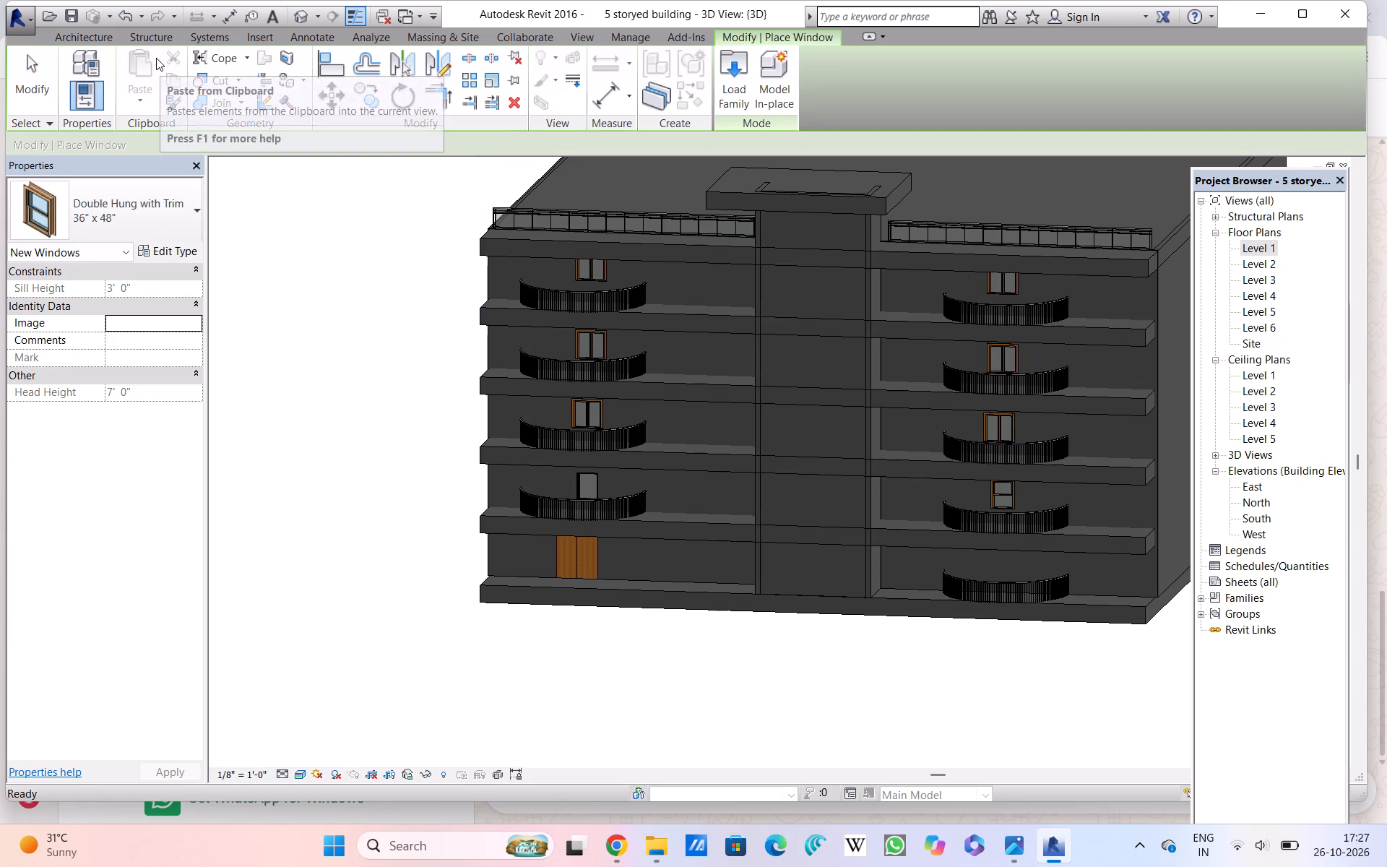
{"action": "left_click", "coordinate": [135, 224]}
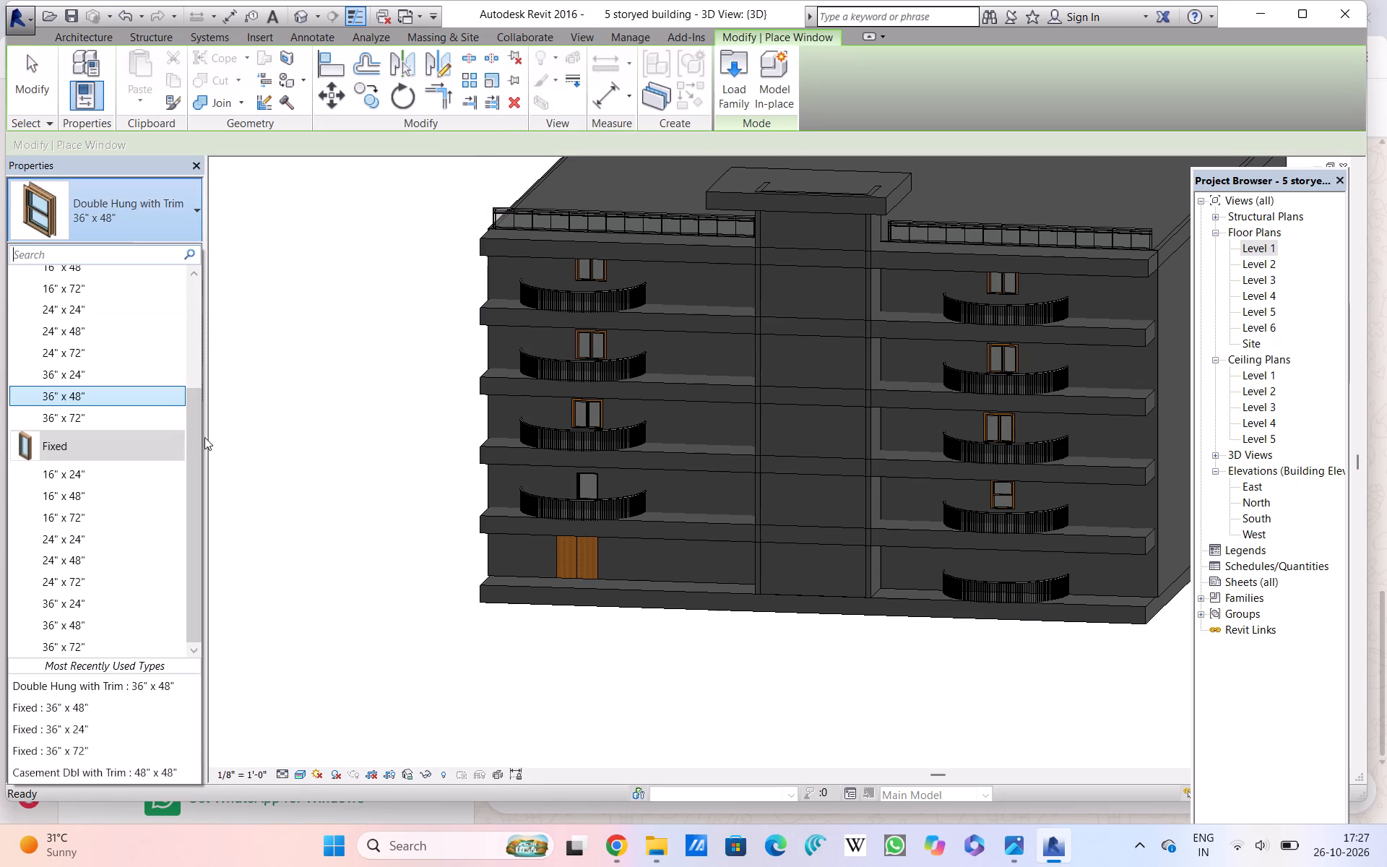
{"action": "scroll", "coordinate": [129, 499], "scroll_direction": "down", "scroll_amount": 3}
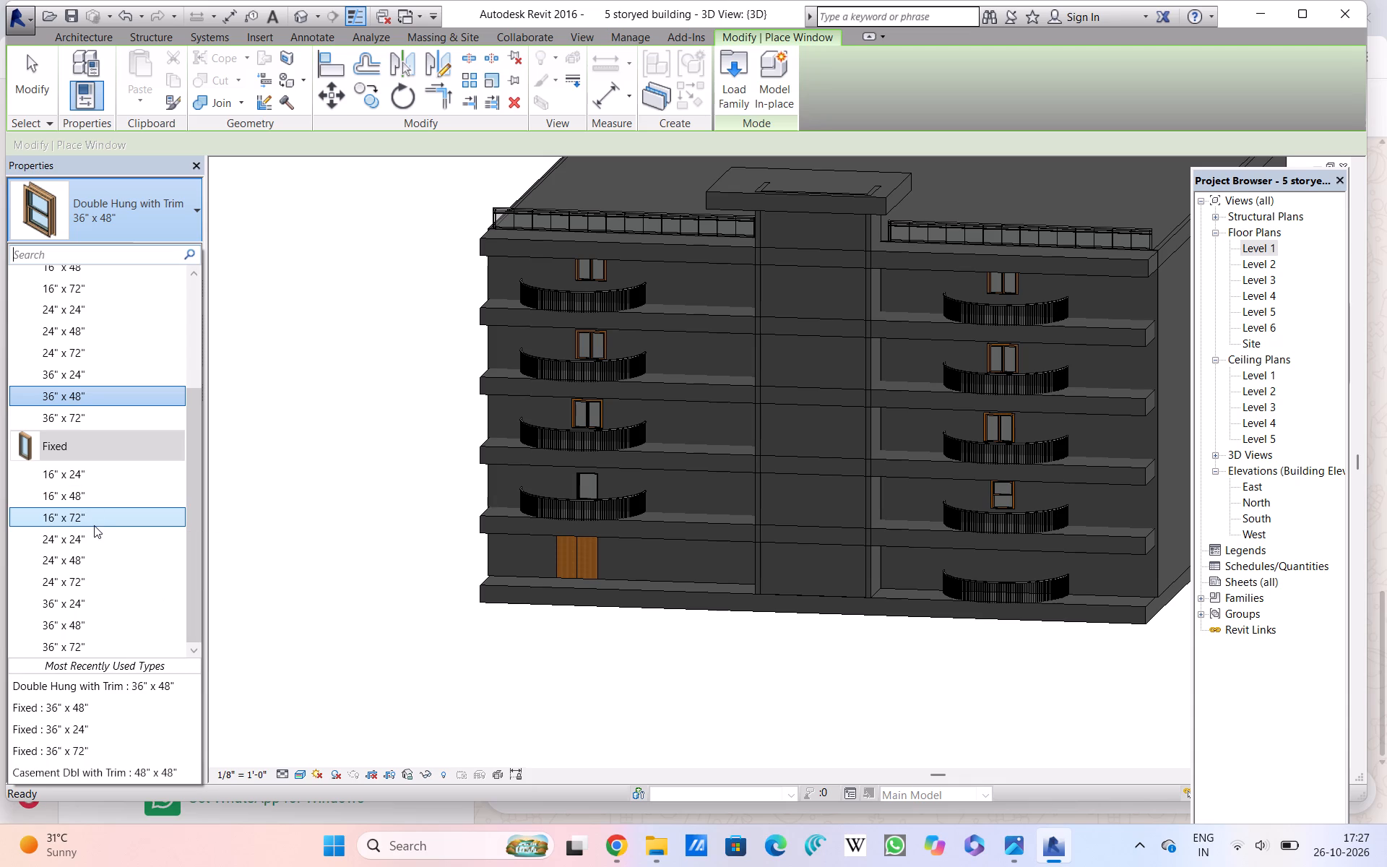
{"action": "left_click", "coordinate": [76, 634]}
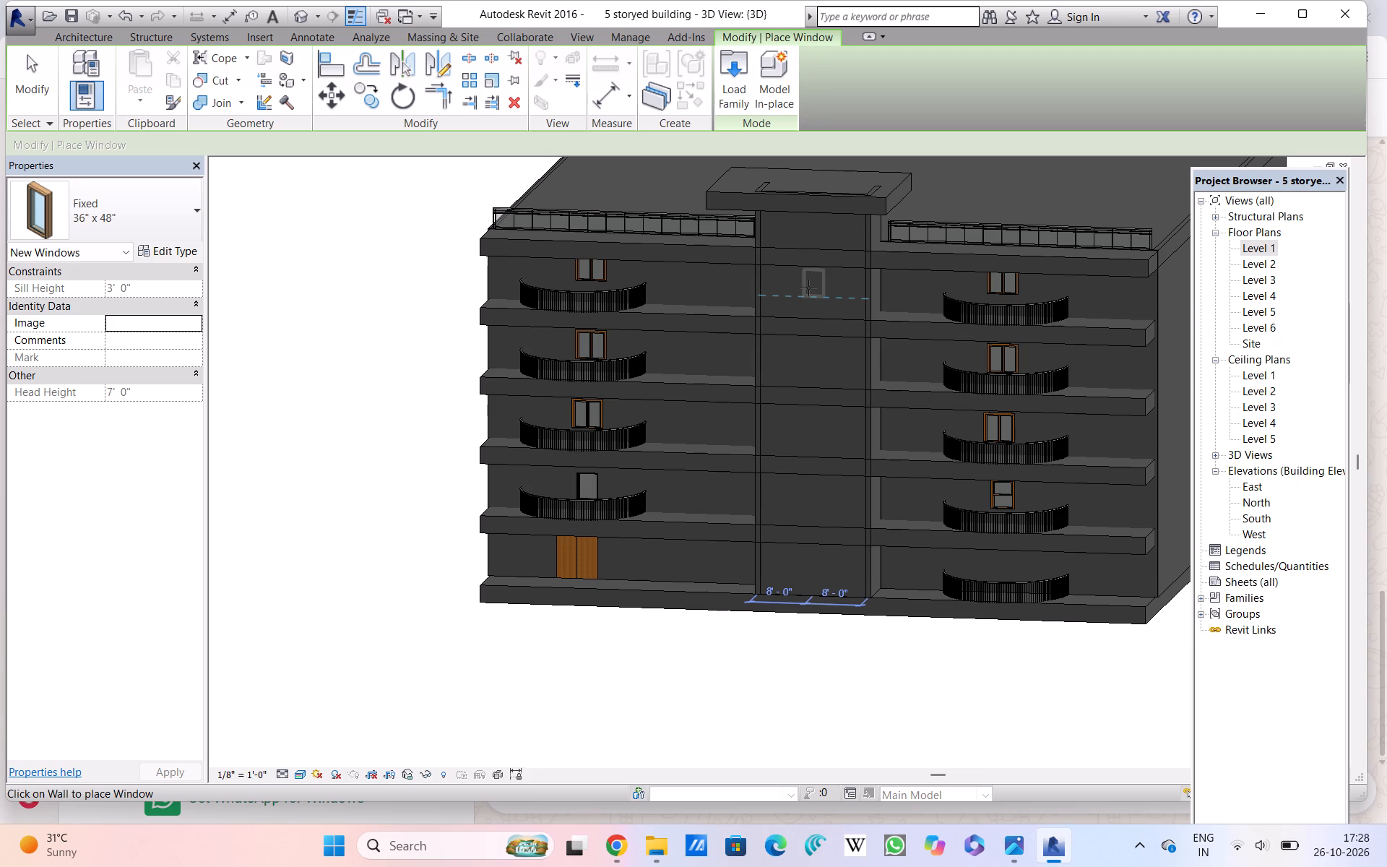
{"action": "left_click", "coordinate": [808, 293]}
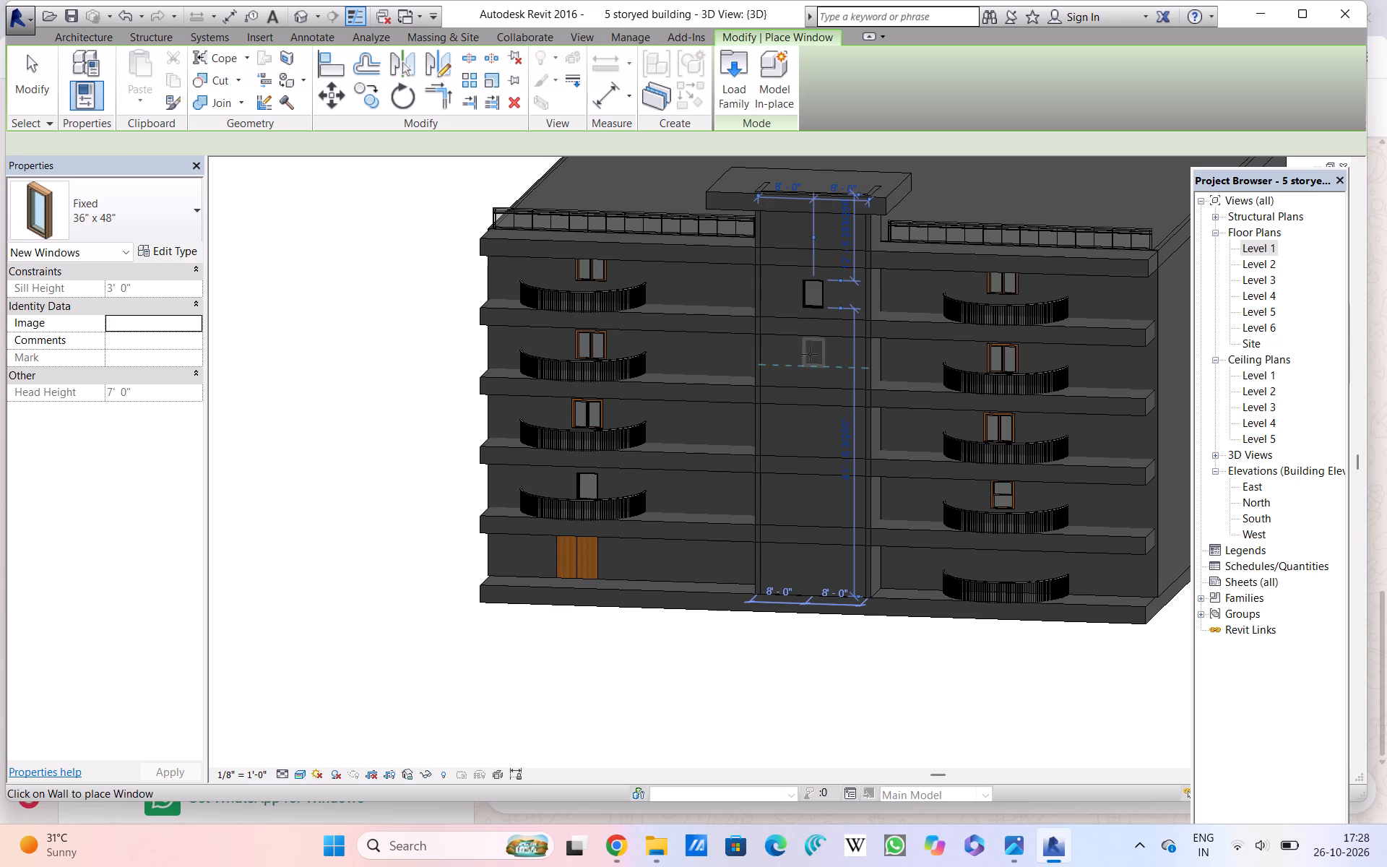
{"action": "left_click", "coordinate": [810, 362]}
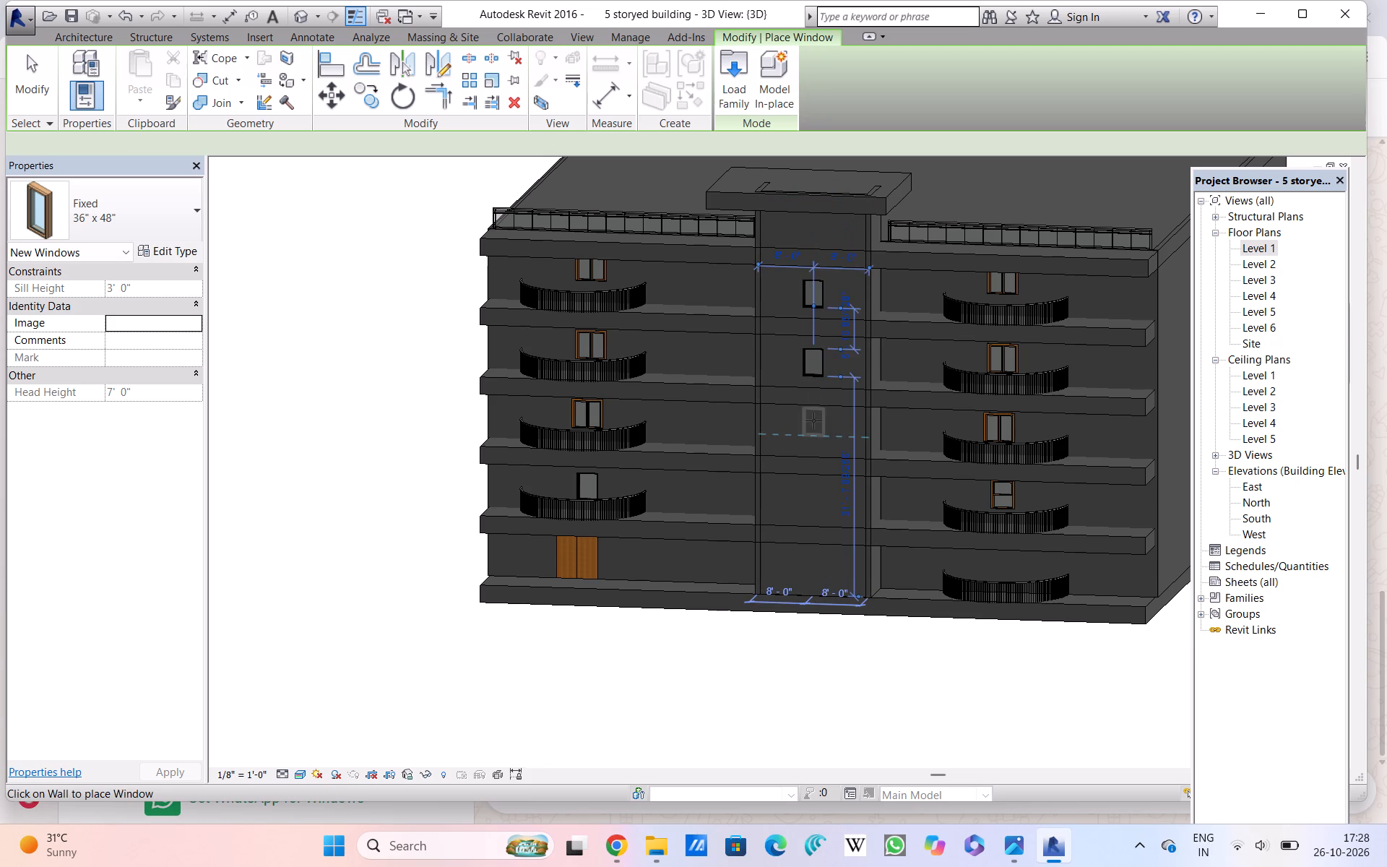
{"action": "left_click", "coordinate": [813, 431]}
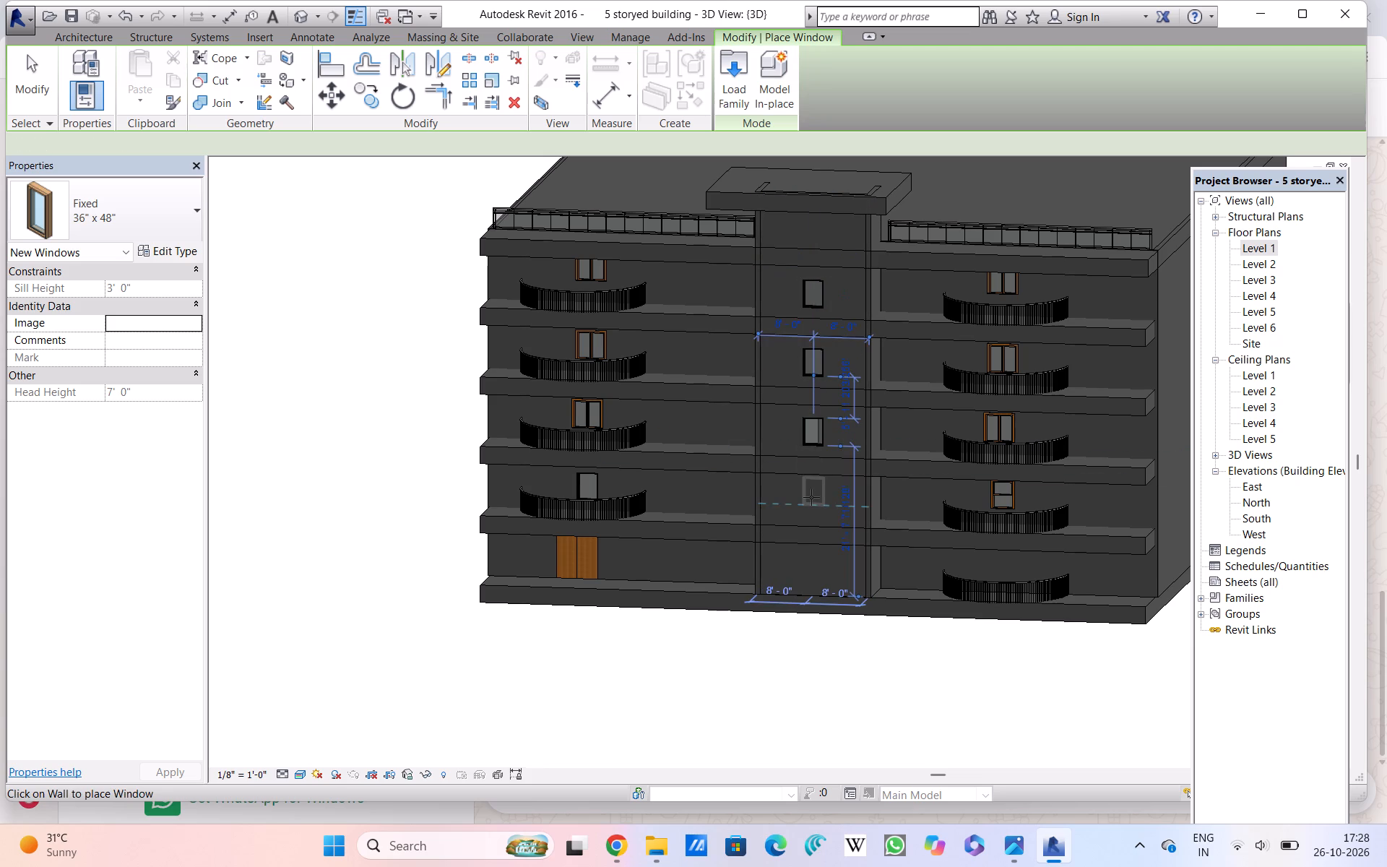
{"action": "left_click", "coordinate": [811, 501]}
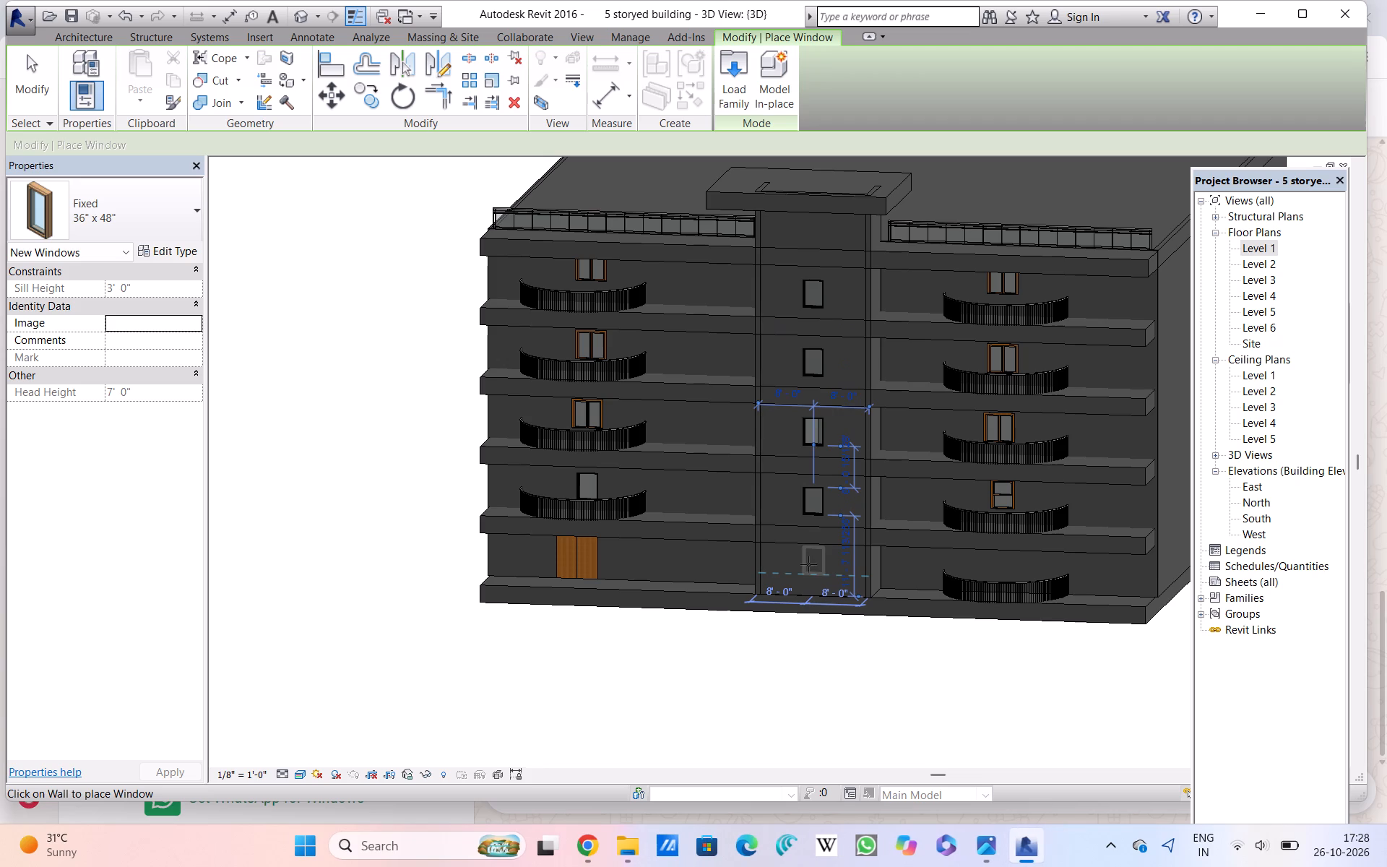
{"action": "left_click", "coordinate": [808, 570]}
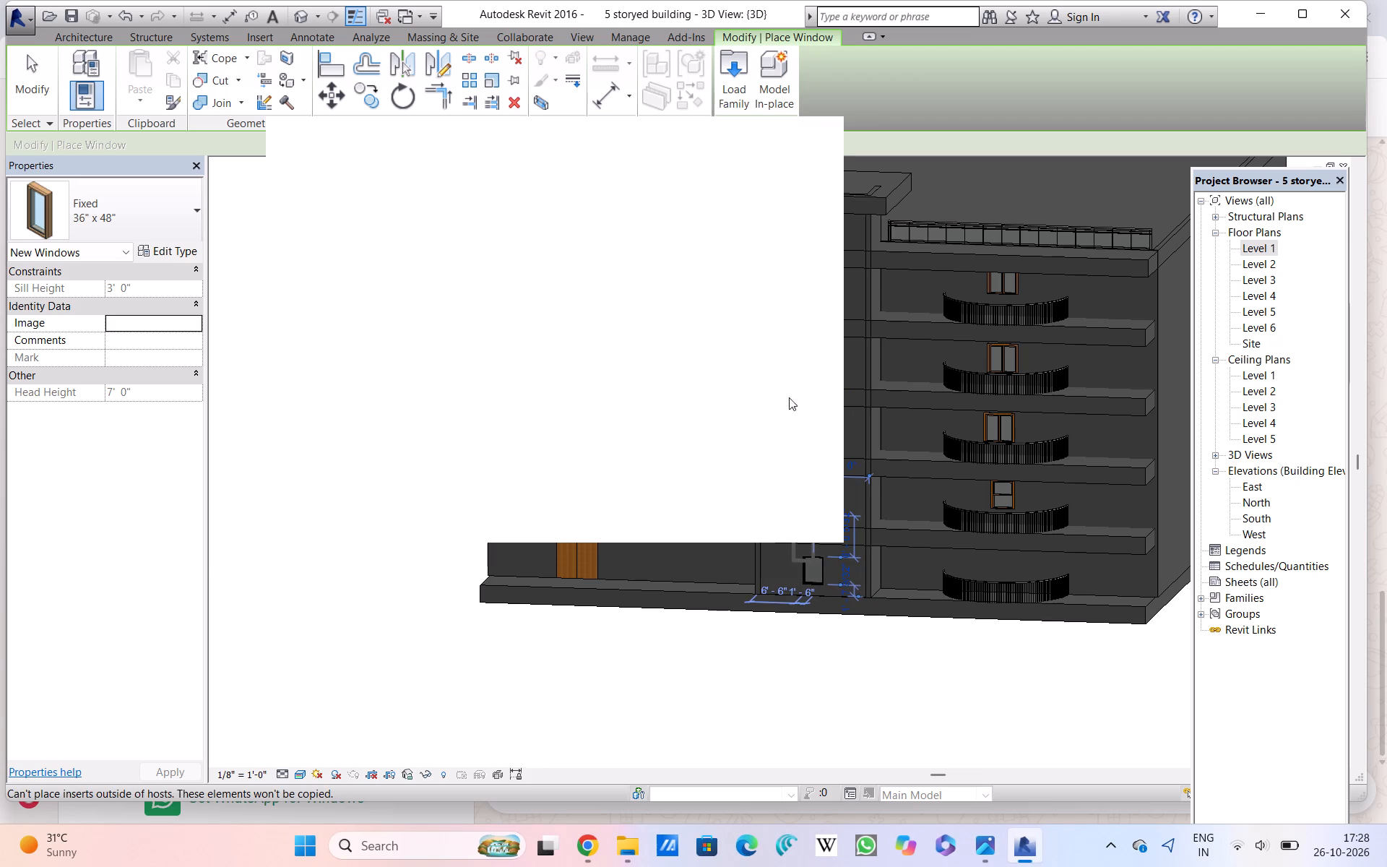
{"action": "double_click", "coordinate": [808, 147]}
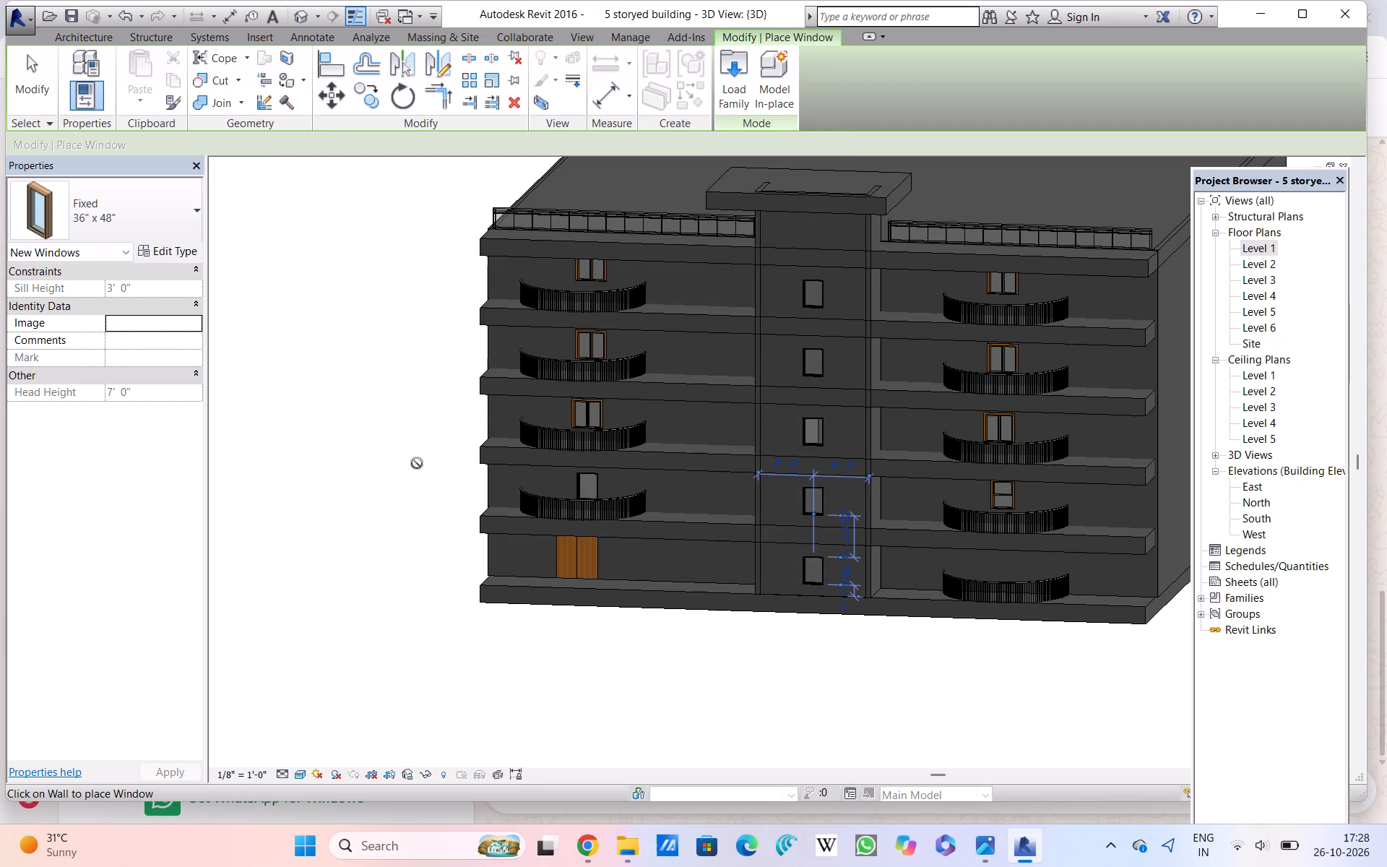
{"action": "key", "text": "Escape"}
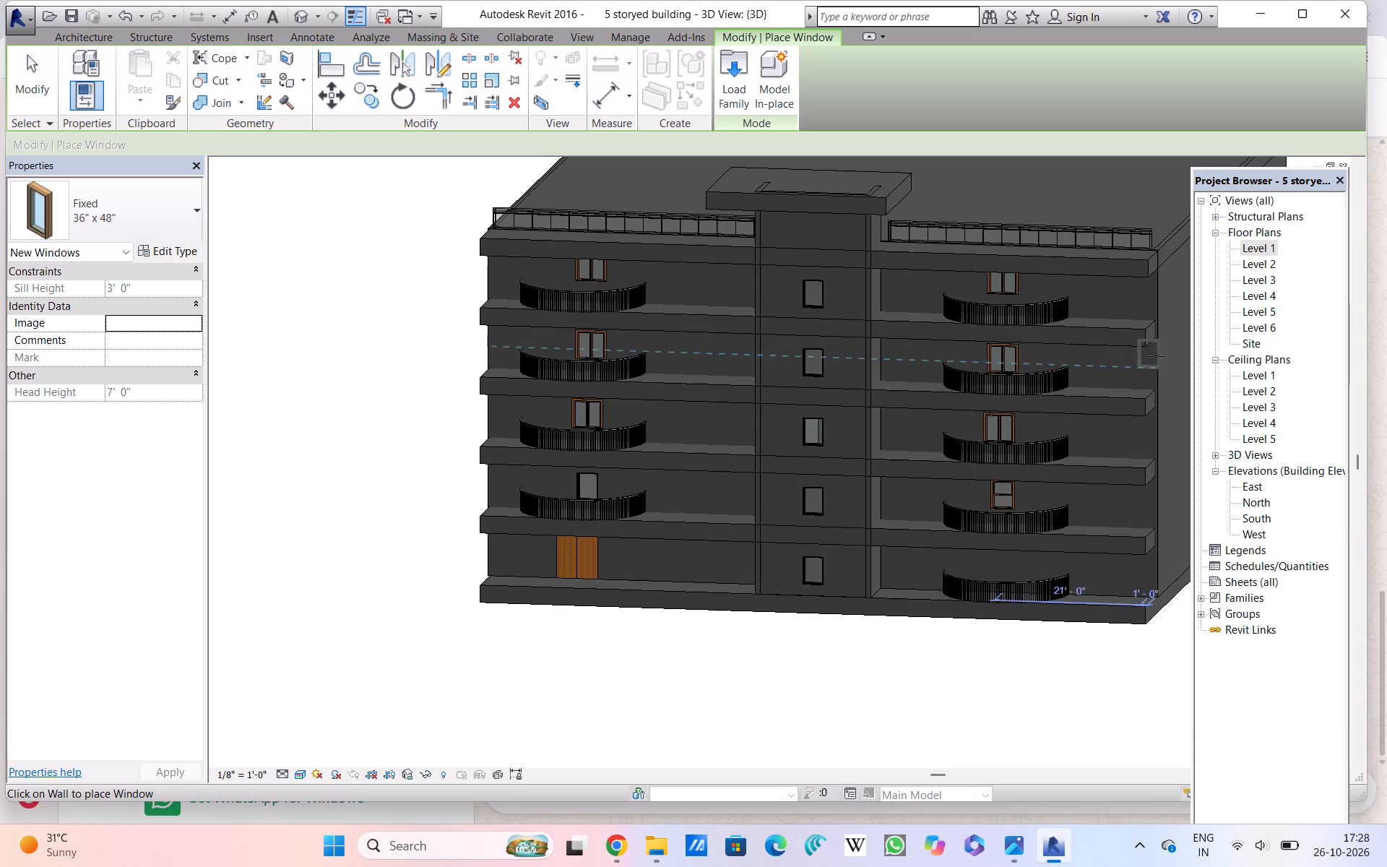
{"action": "key", "text": "Escape"}
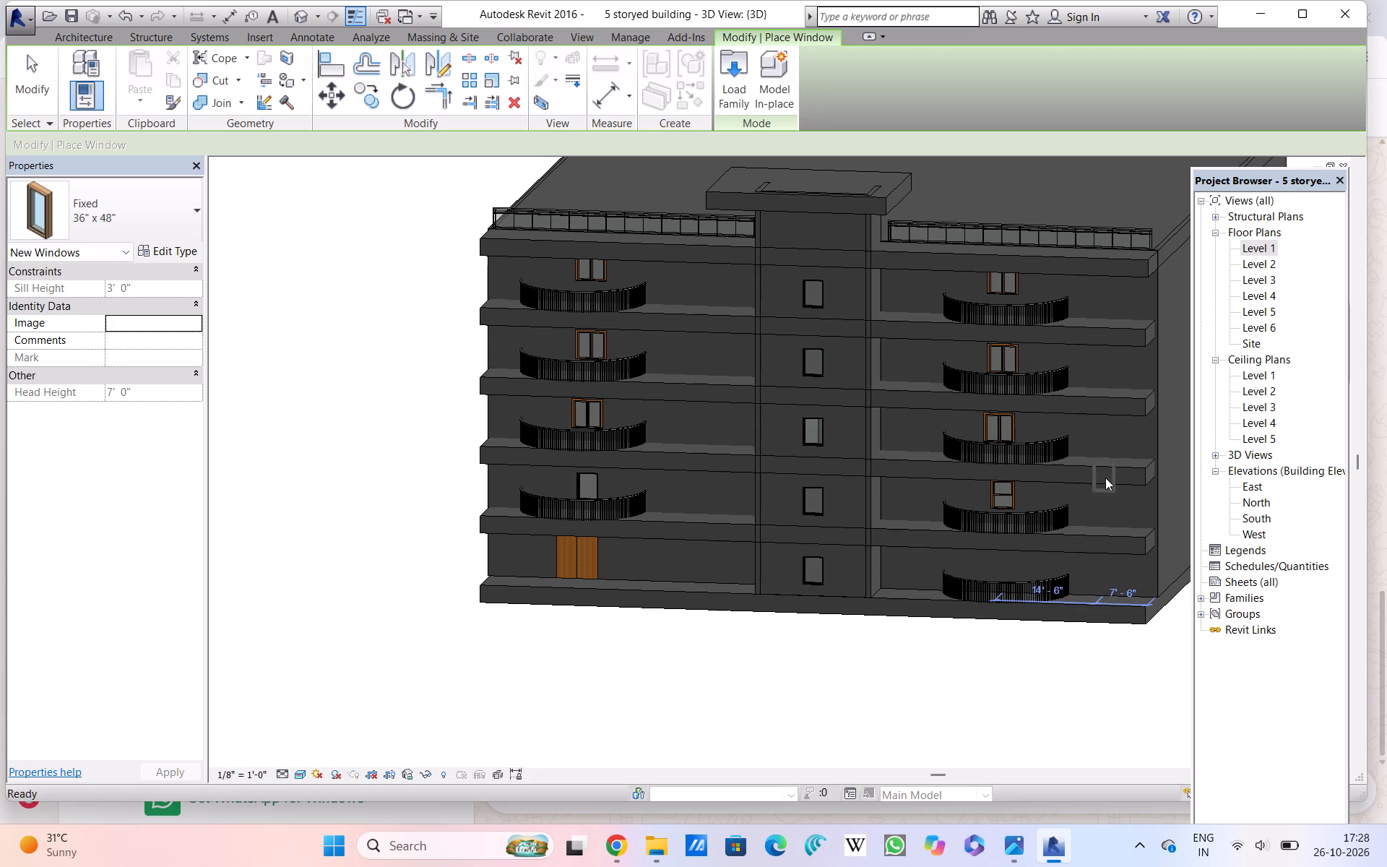
{"action": "key", "text": "Escape"}
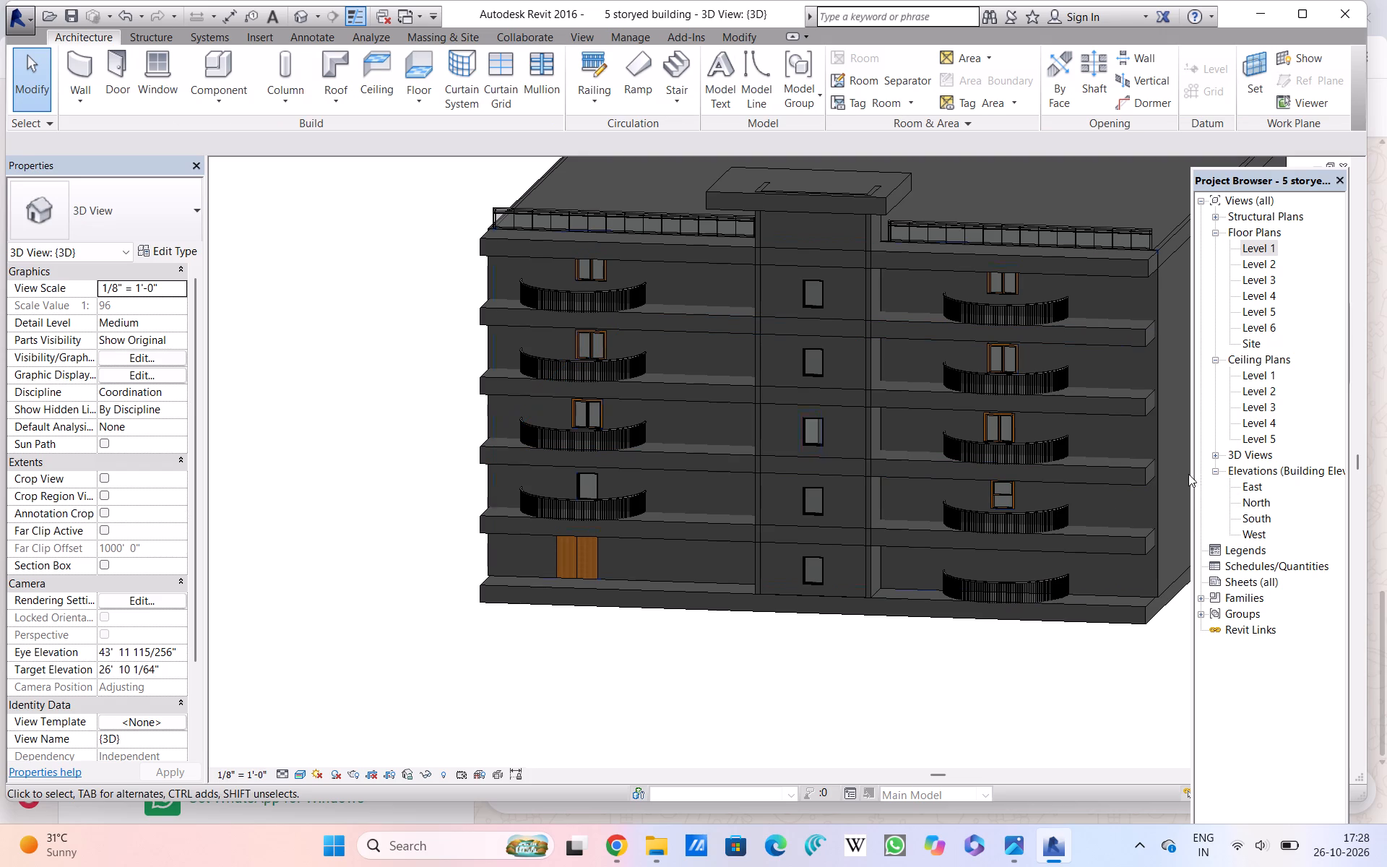
Delete the Generic - 12" floor slab covering the whole building in the Level 6 floor plan.
{"action": "double_click", "coordinate": [1246, 320]}
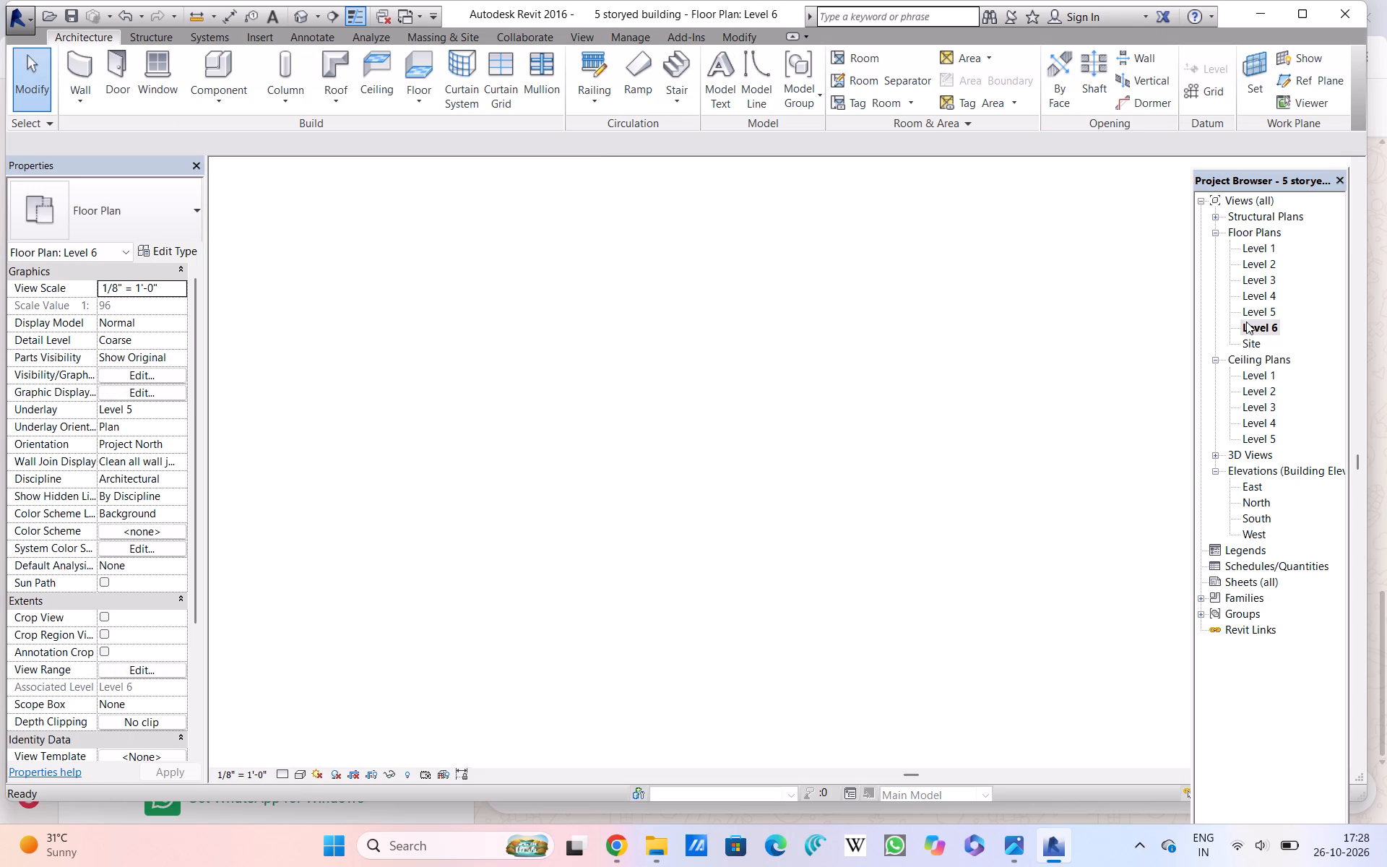
{"action": "scroll", "coordinate": [751, 586], "scroll_direction": "down", "scroll_amount": 6}
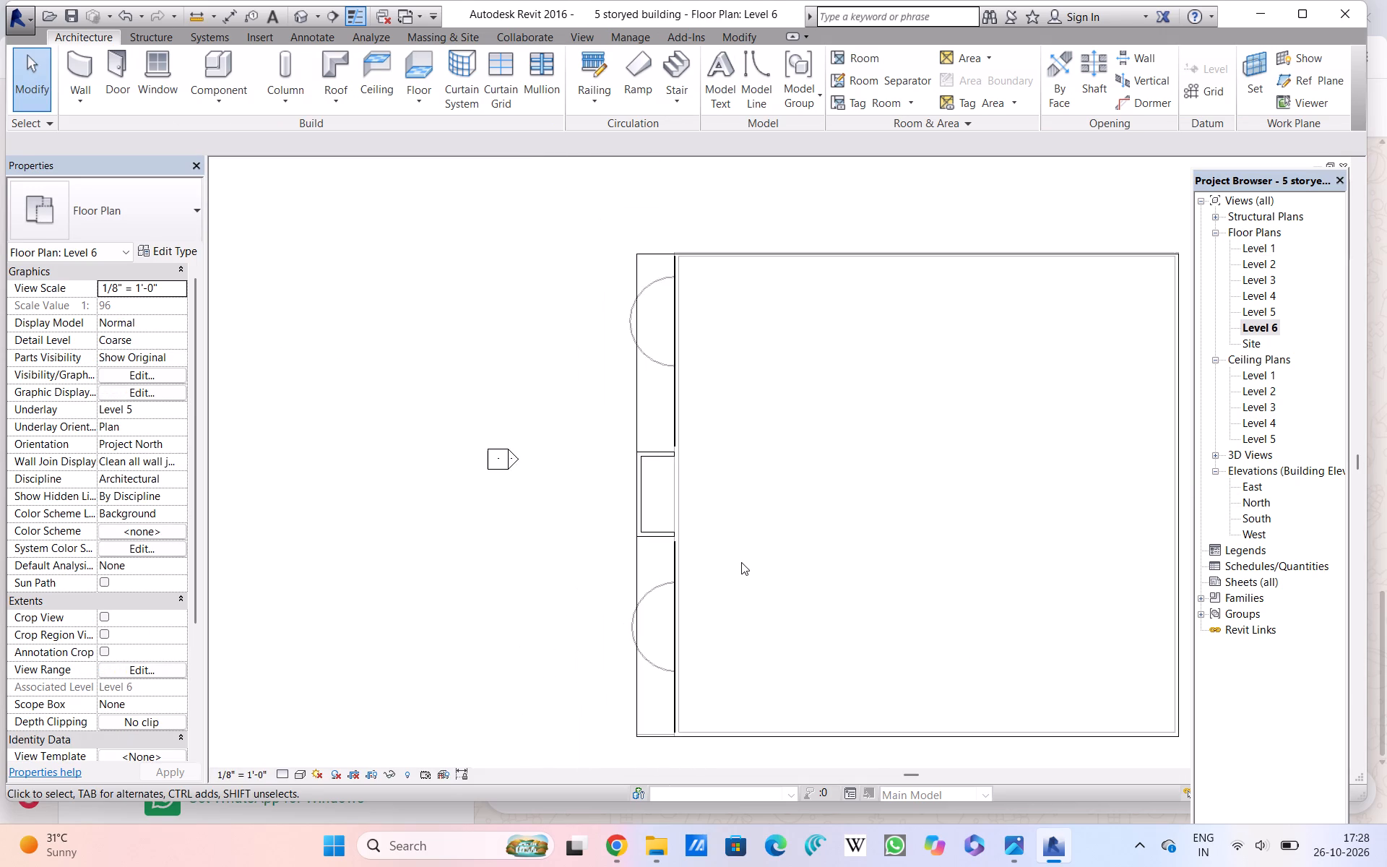
{"action": "scroll", "coordinate": [741, 562], "scroll_direction": "down", "scroll_amount": 1}
{"action": "middle_click_drag", "start_coordinate": [741, 562], "coordinate": [704, 488]}
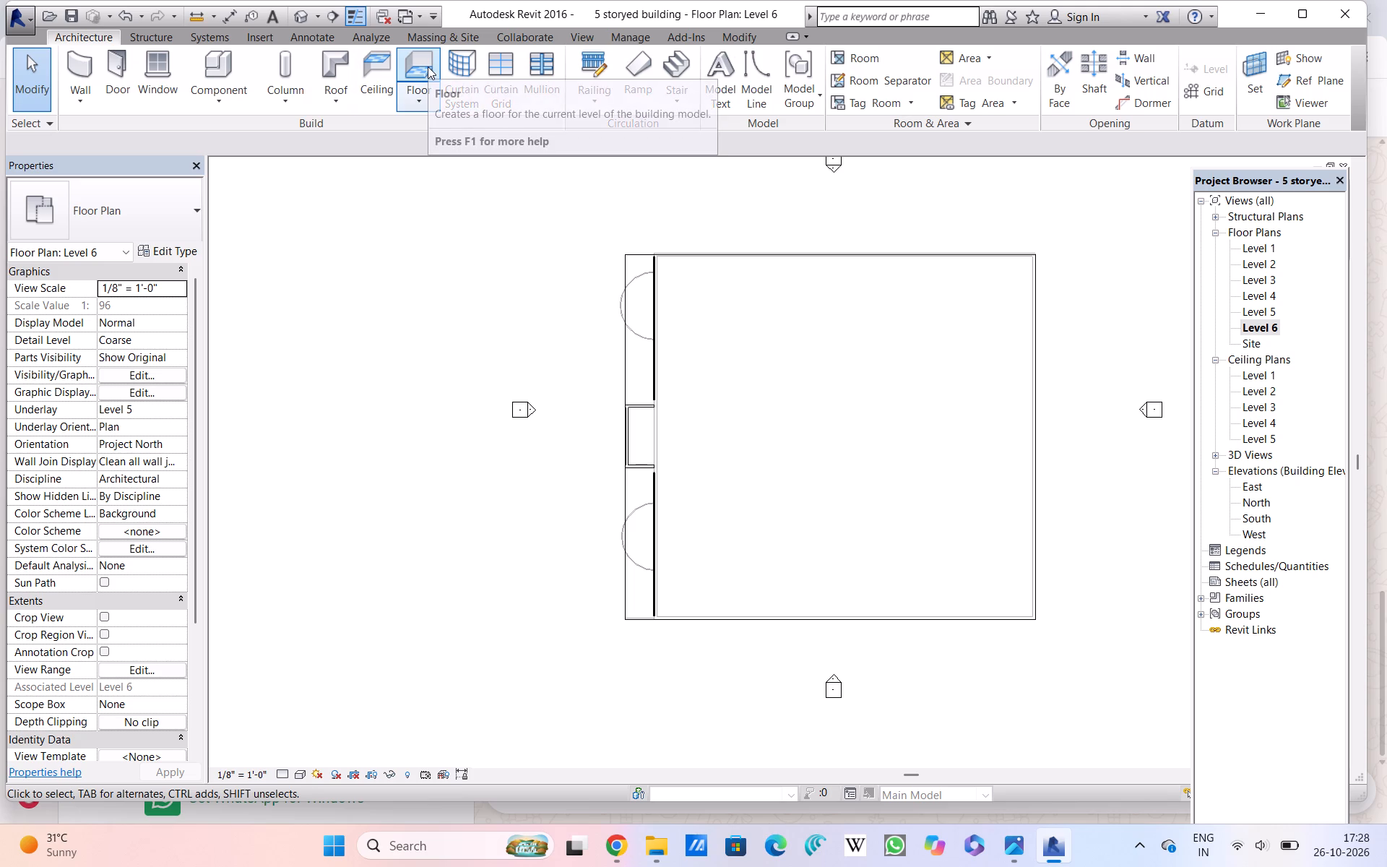
{"action": "left_click", "coordinate": [628, 264]}
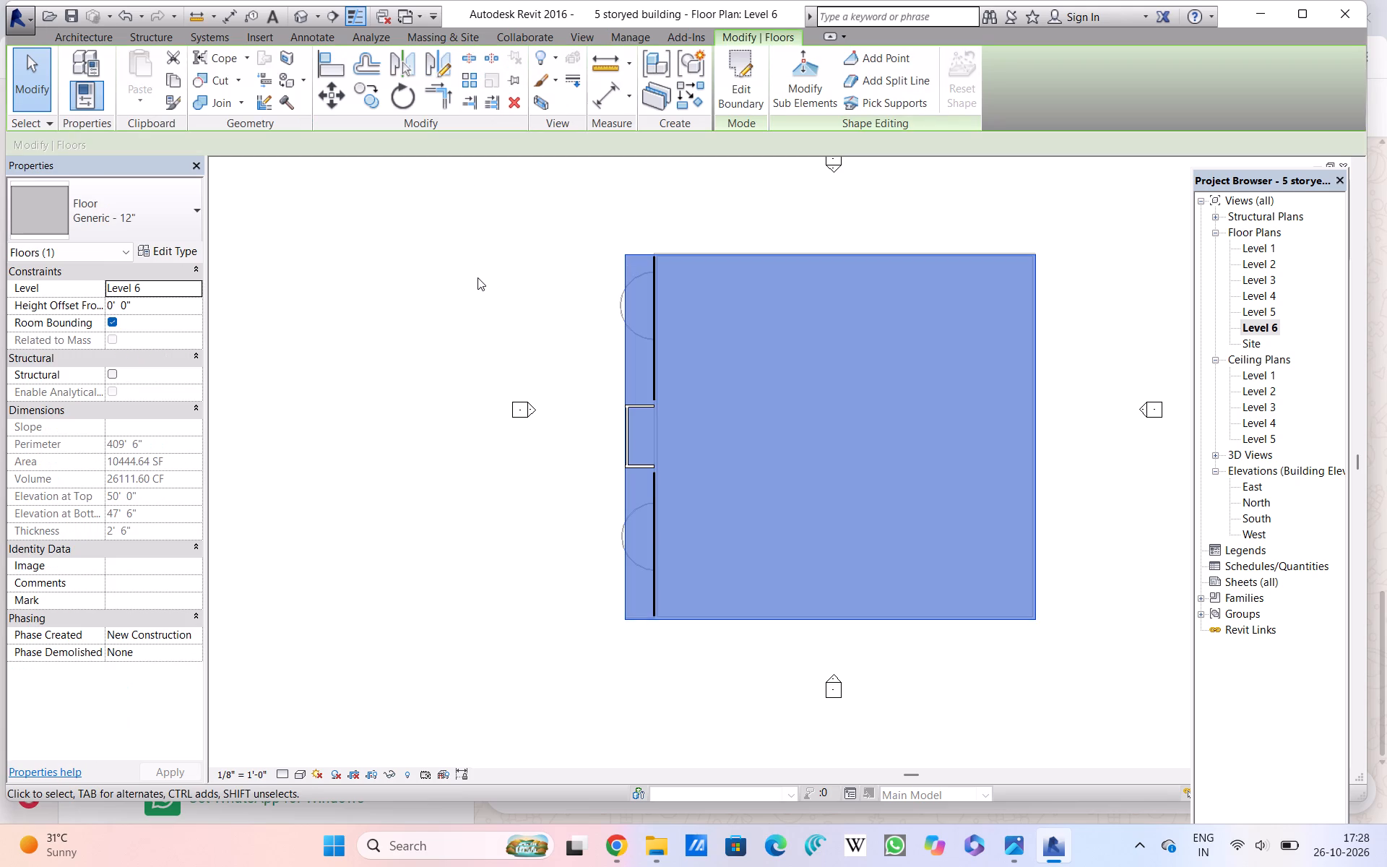
{"action": "key", "text": "Delete"}
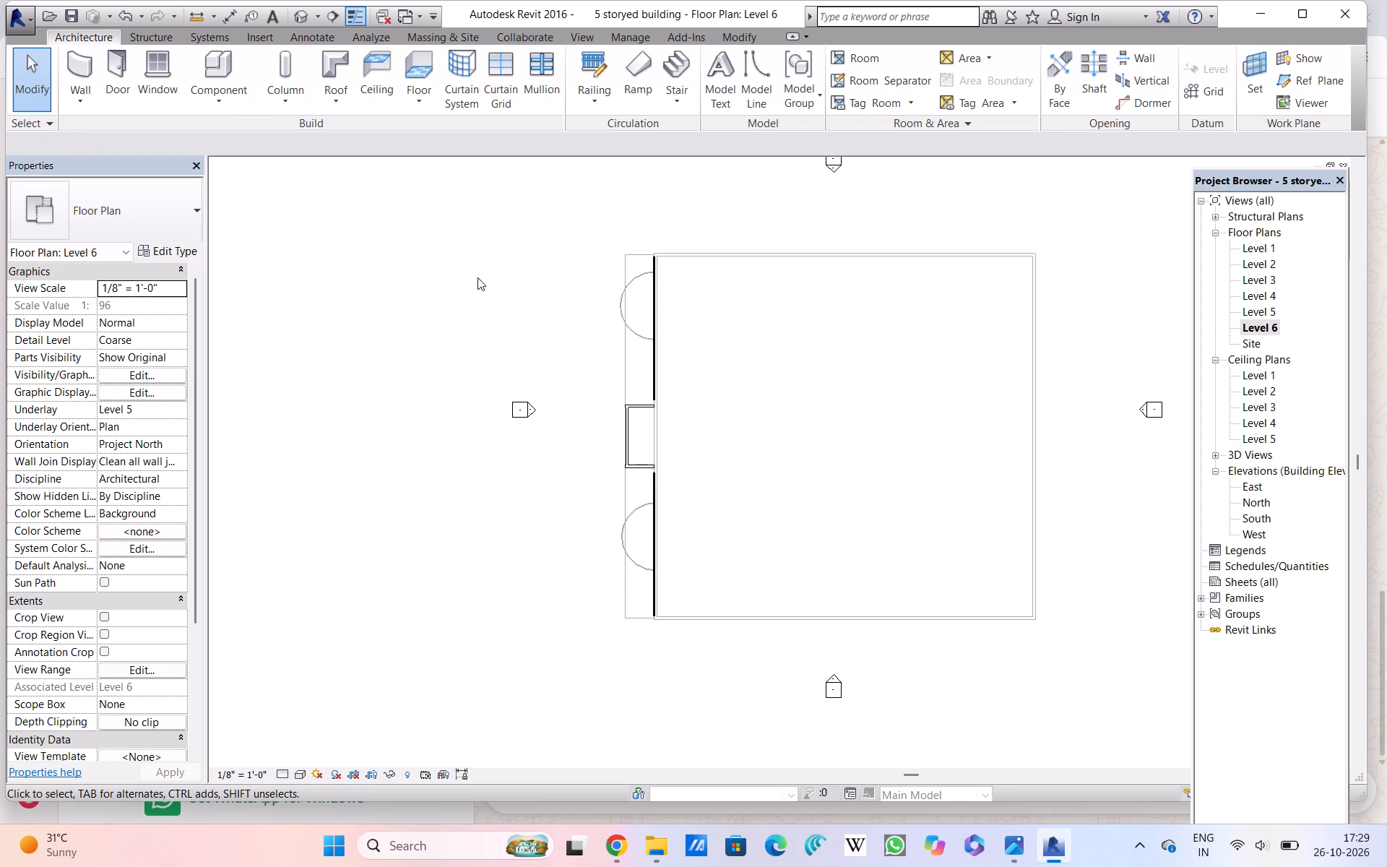
Create a rectangular Generic - 12" floor on Level 6, about 108' by 104', overhanging the outer walls on all sides.
{"action": "left_click", "coordinate": [420, 60]}
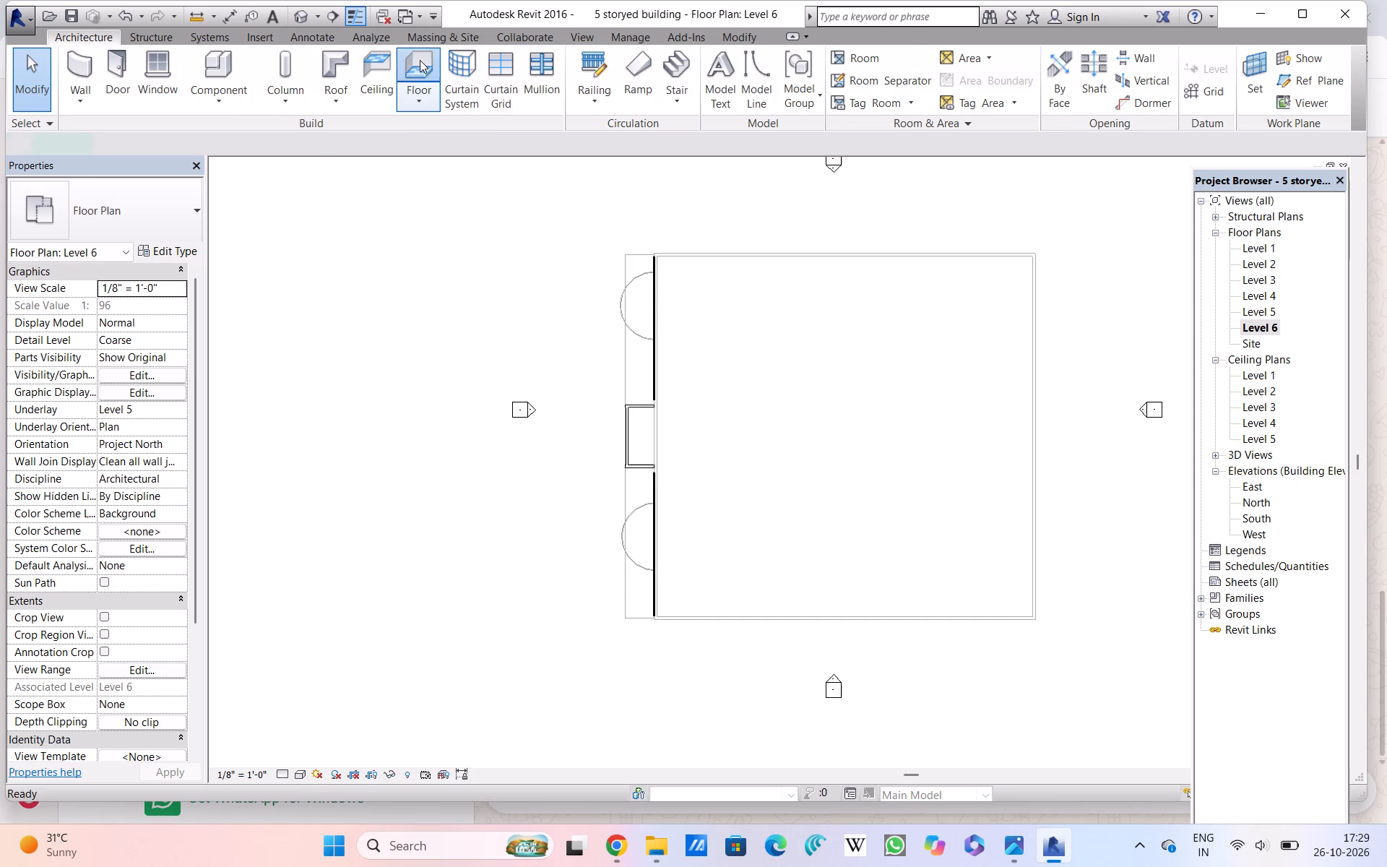
{"action": "left_click", "coordinate": [878, 59]}
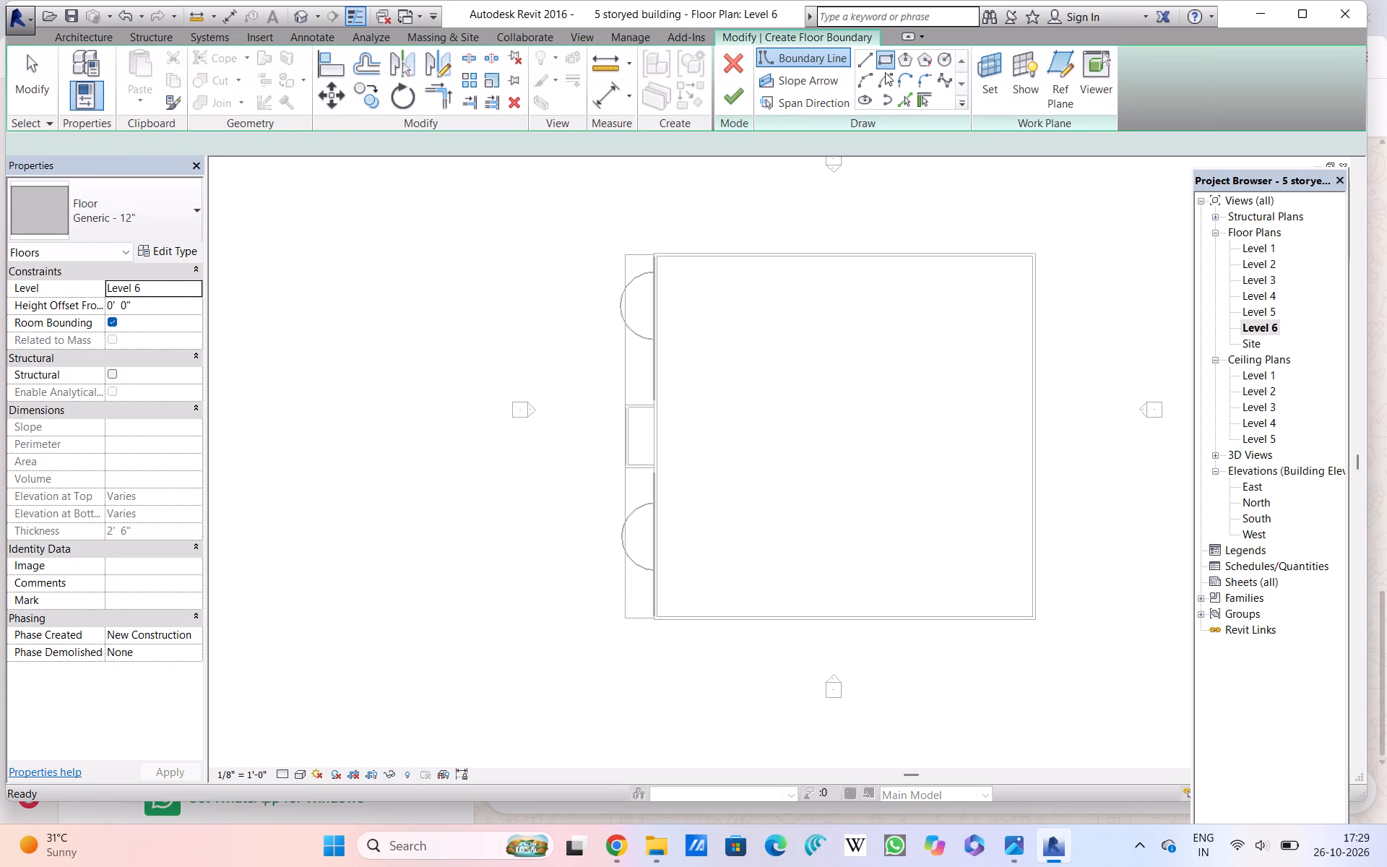
{"action": "left_click", "coordinate": [617, 244]}
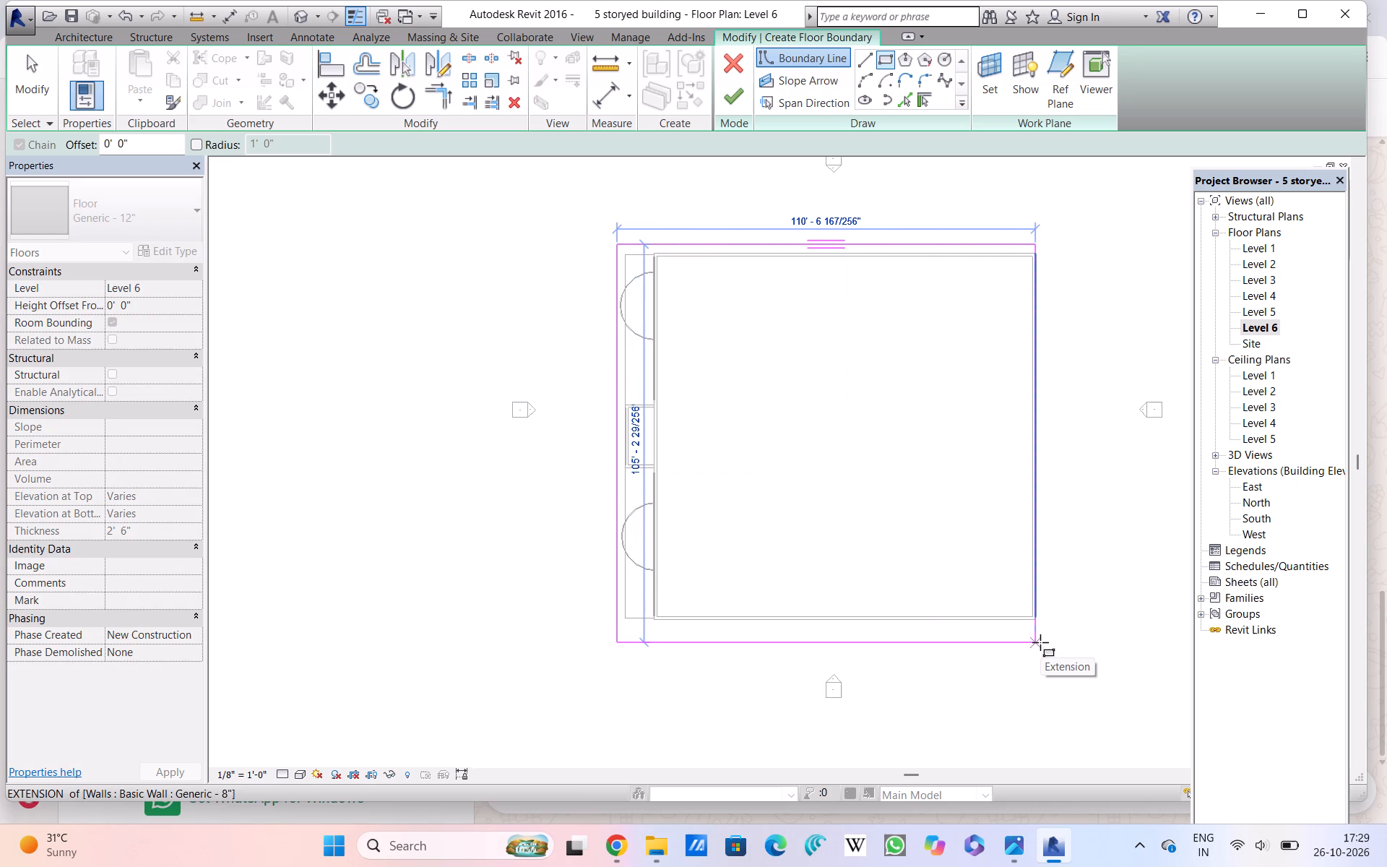
{"action": "key", "text": "Escape"}
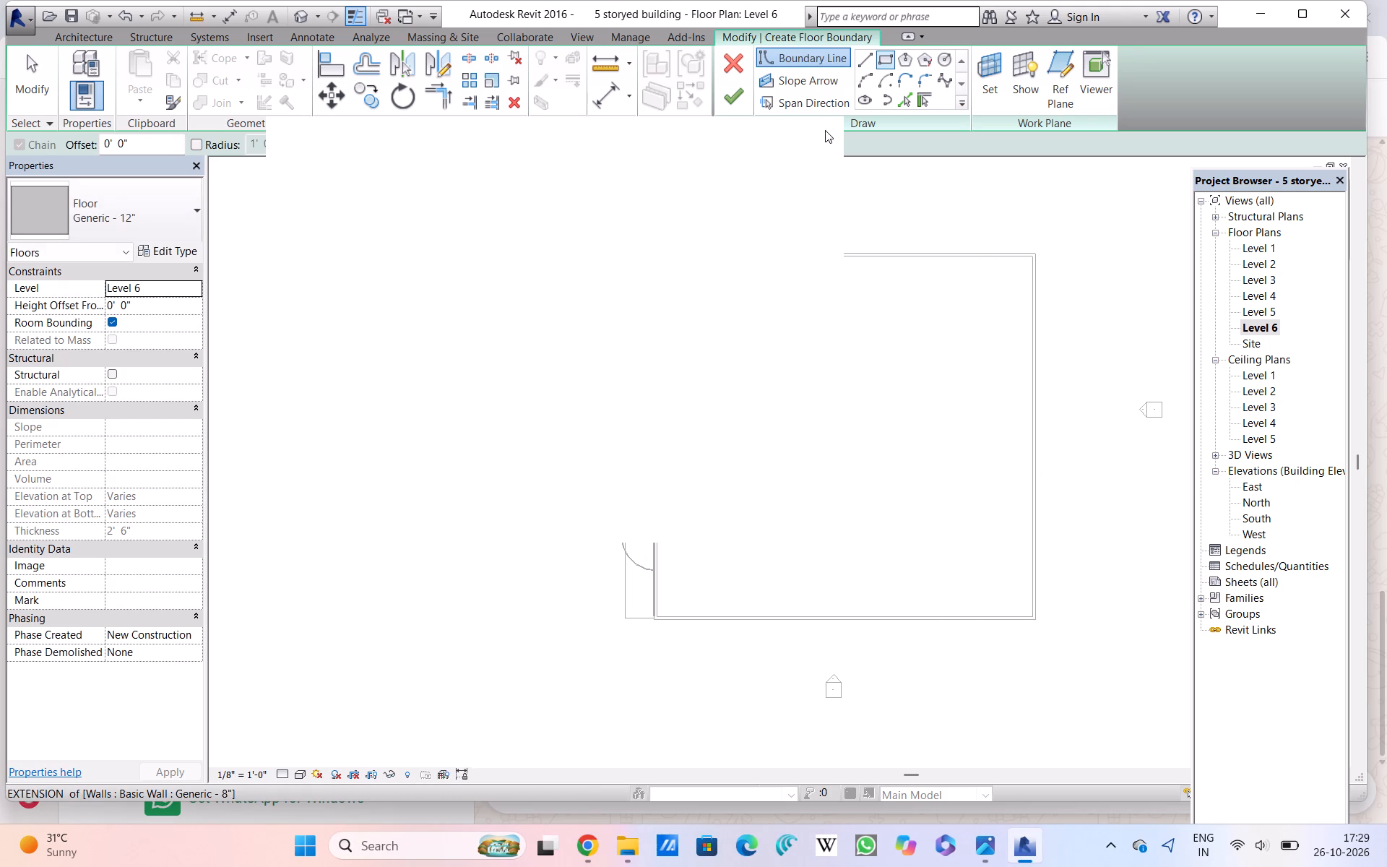
{"action": "left_click", "coordinate": [825, 130]}
{"action": "left_click", "coordinate": [815, 139]}
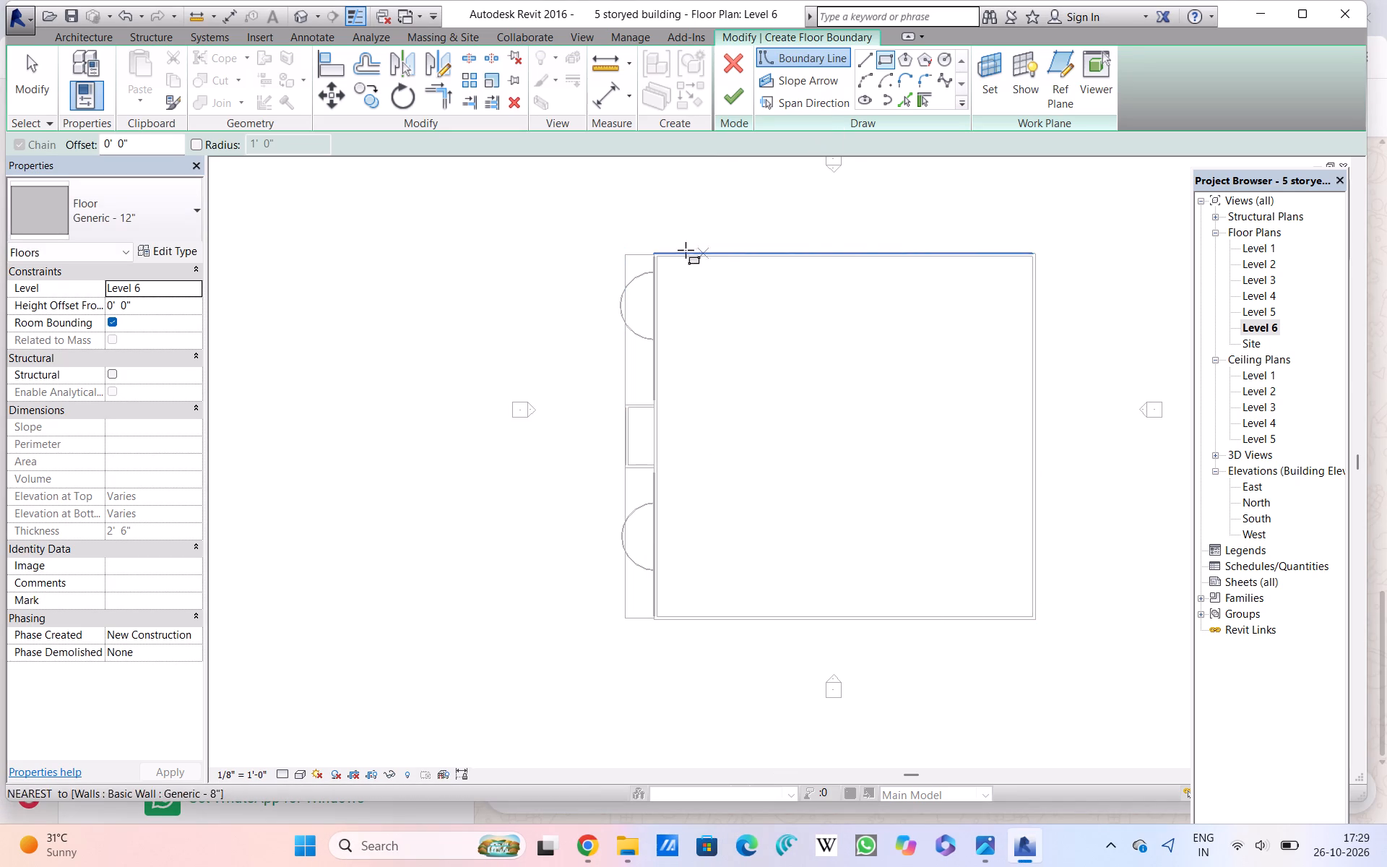
{"action": "left_click", "coordinate": [626, 232]}
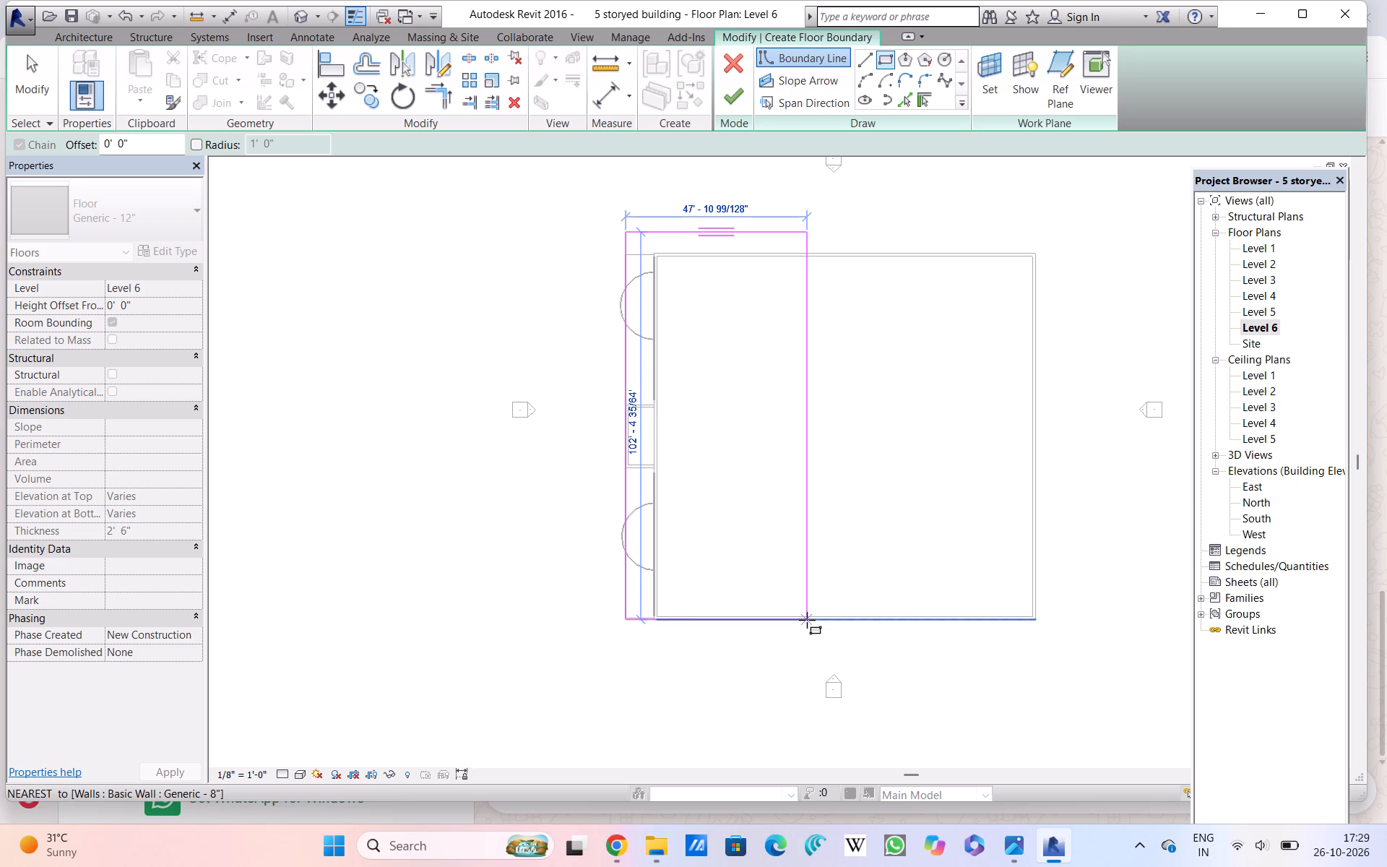
{"action": "key", "text": "Escape"}
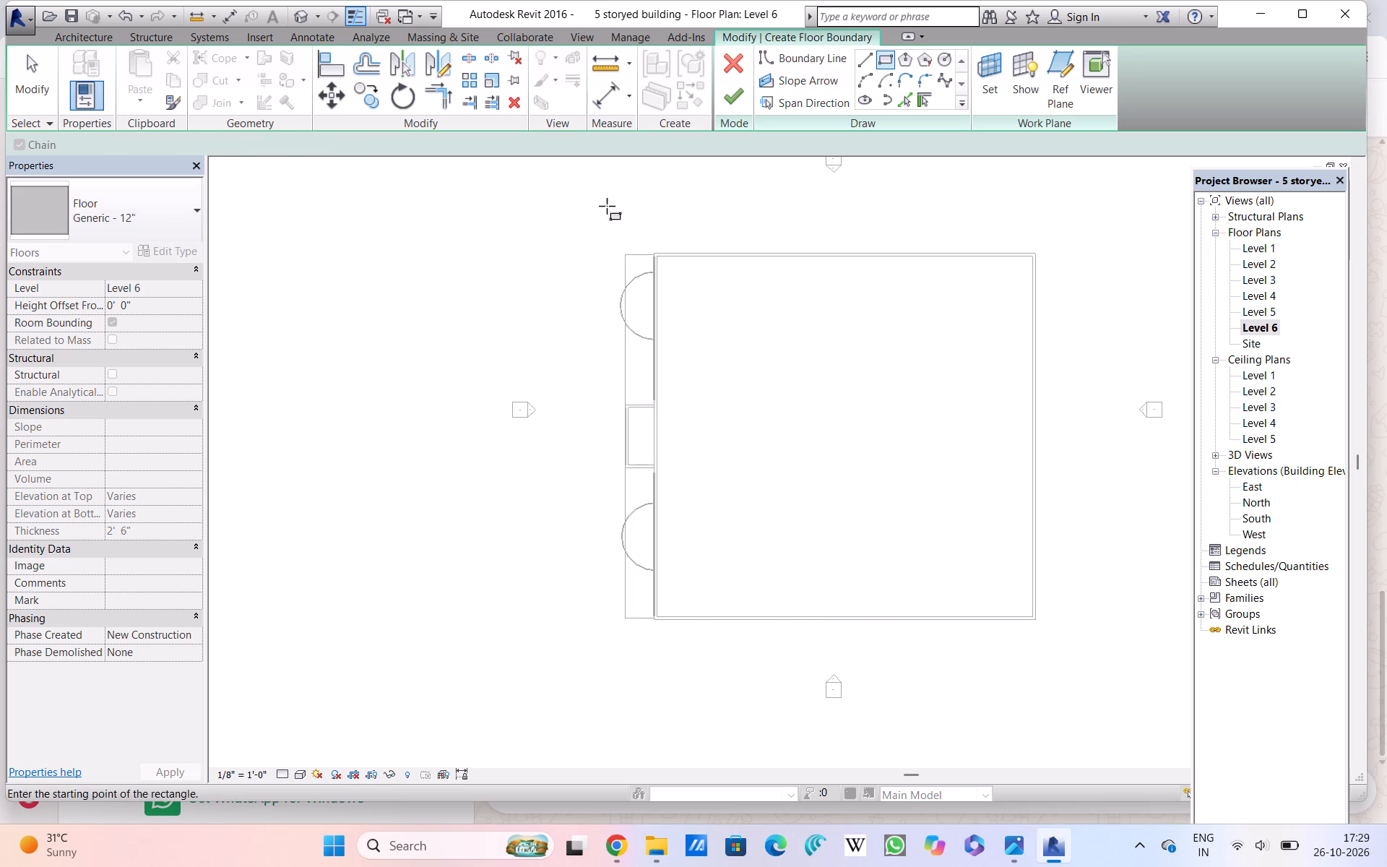
{"action": "left_click", "coordinate": [639, 241]}
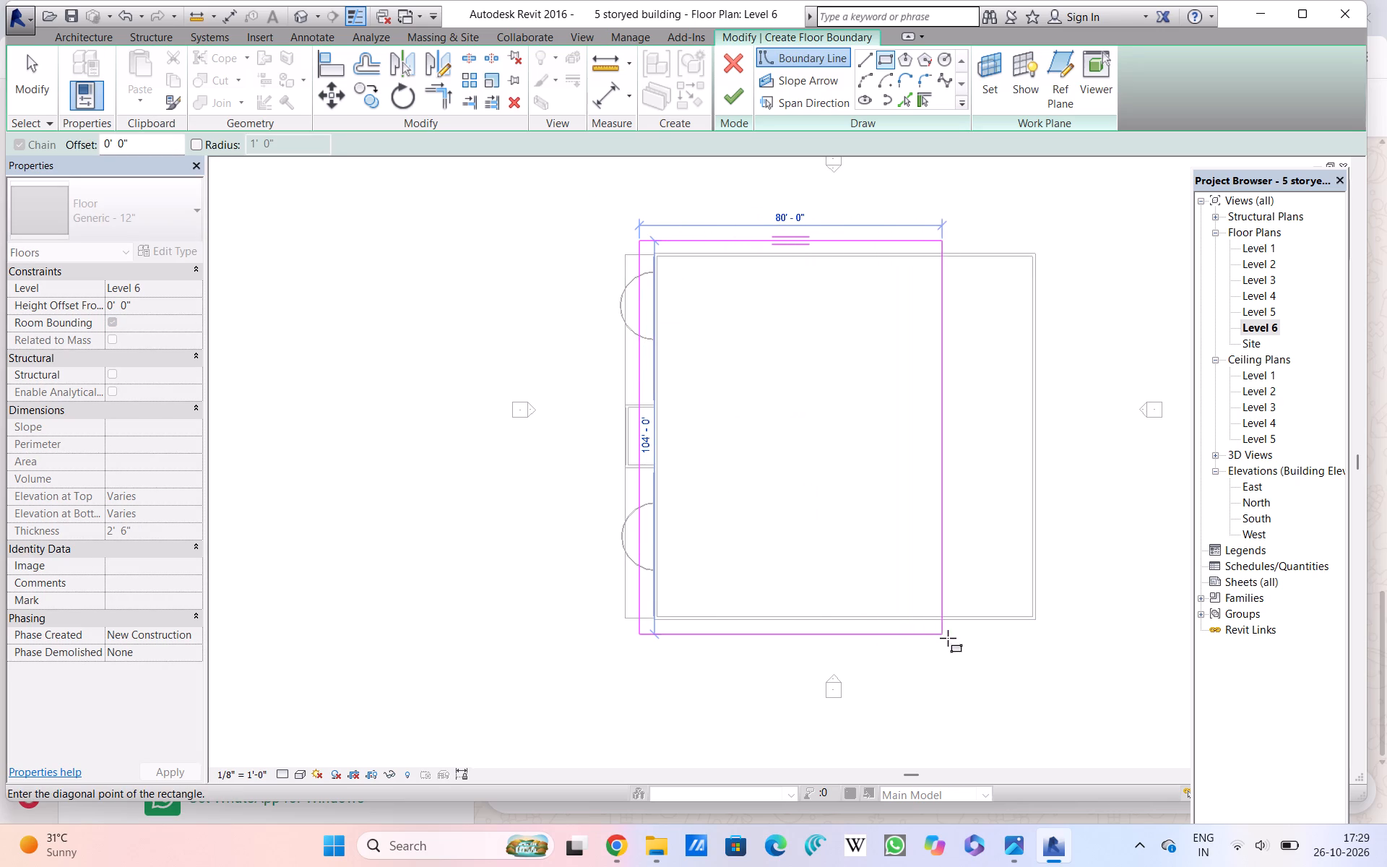
{"action": "left_click", "coordinate": [1048, 634]}
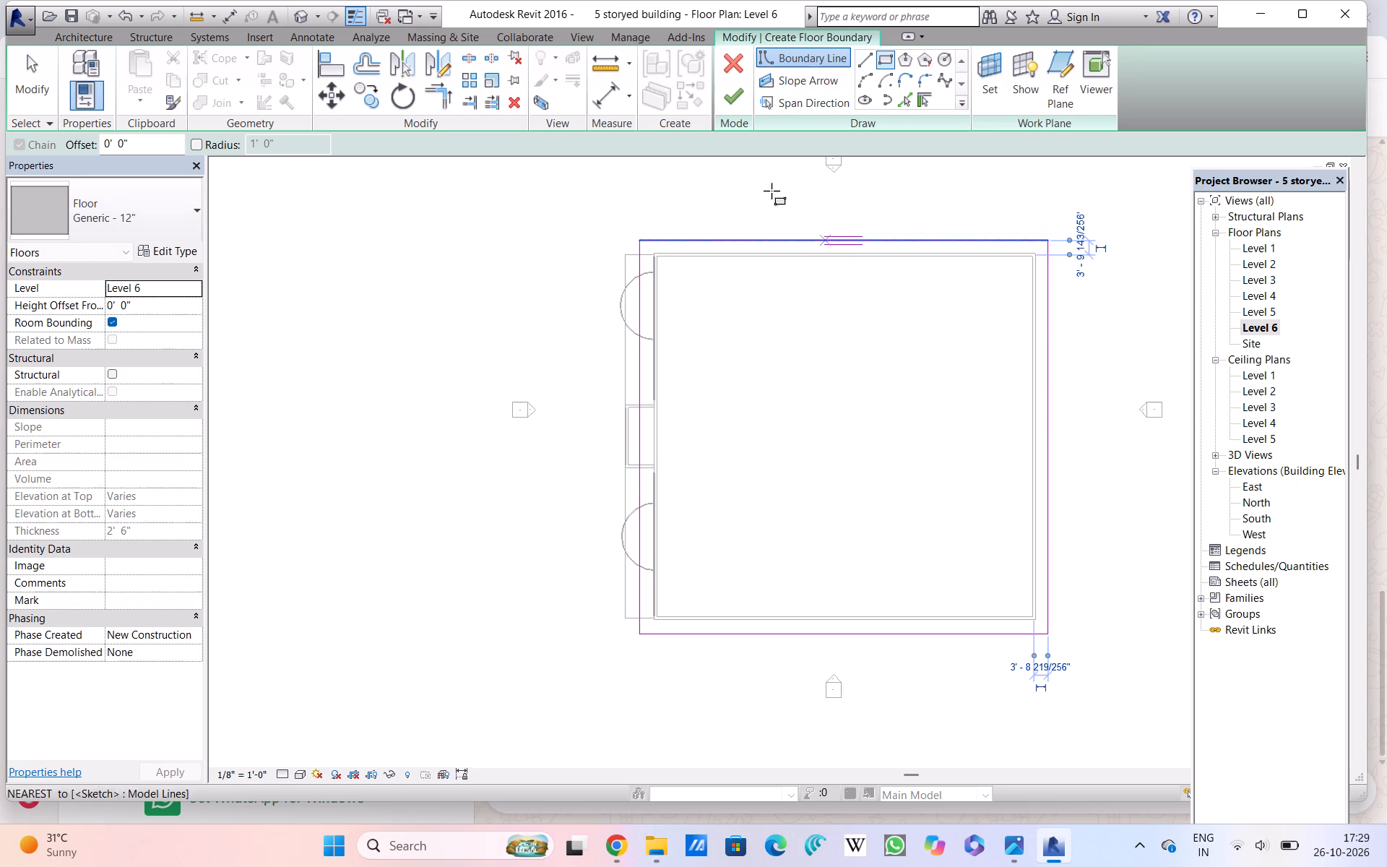
{"action": "left_click", "coordinate": [729, 90]}
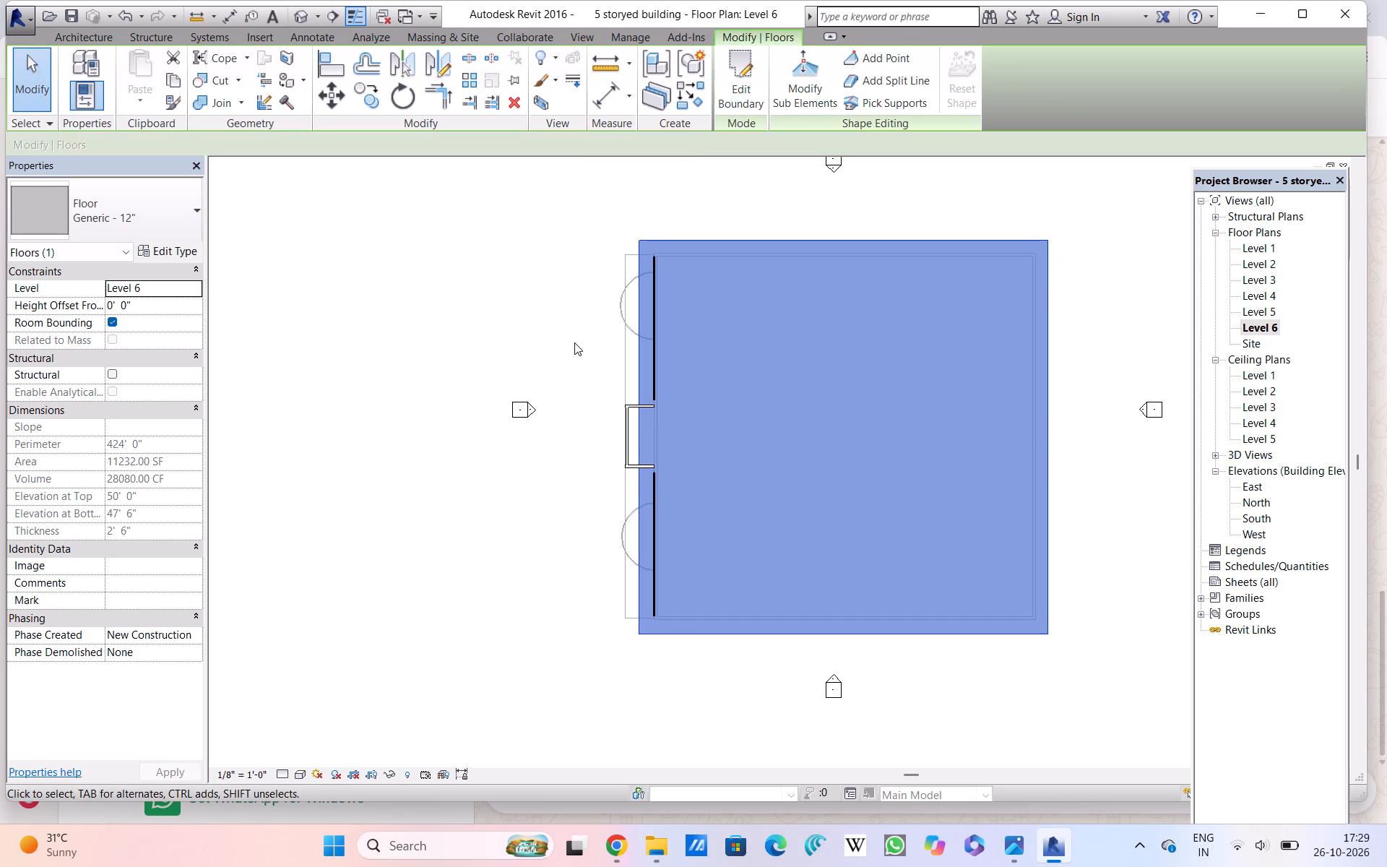
{"action": "left_click", "coordinate": [569, 342]}
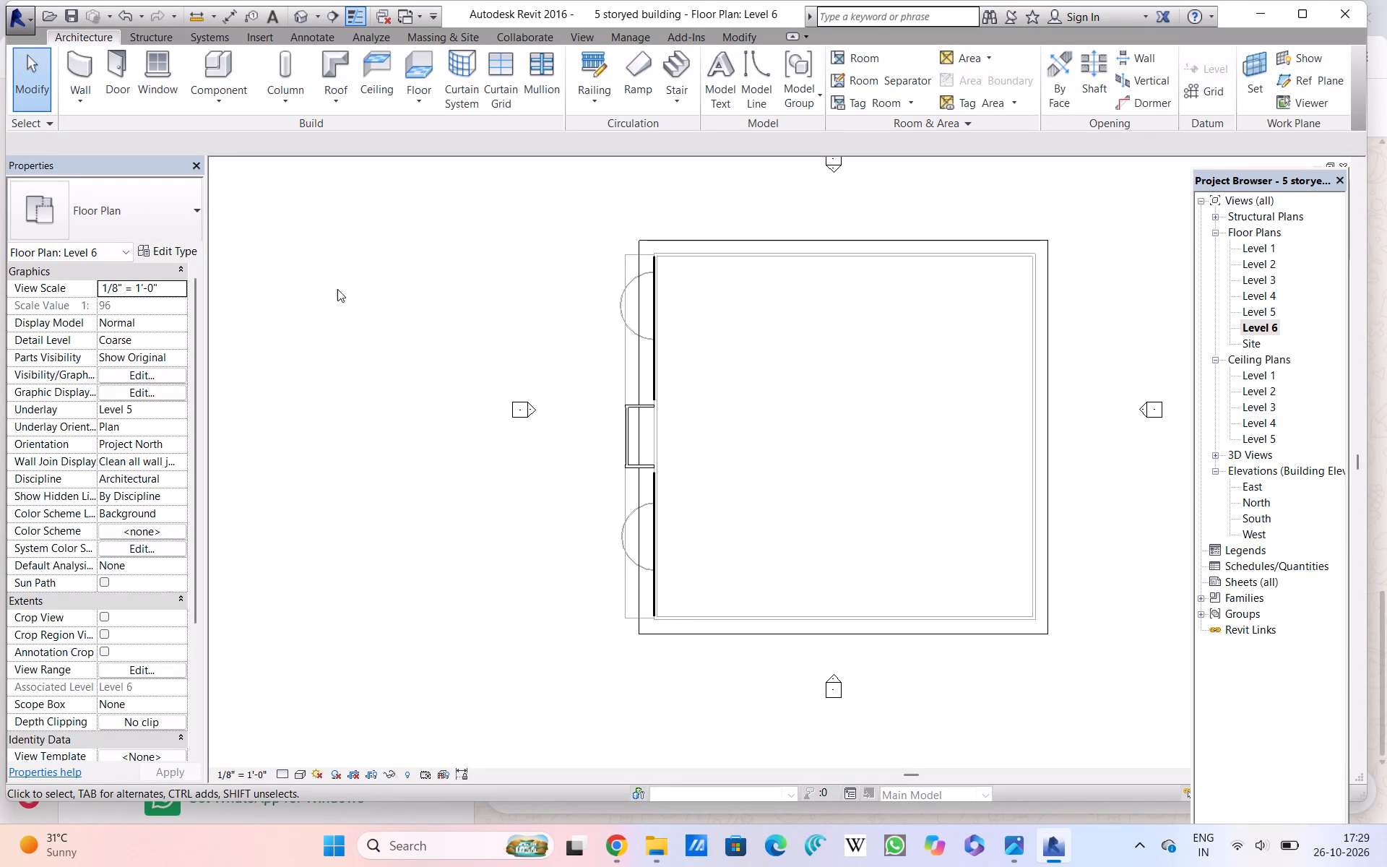
Draw a Generic - 8" wall about 14' long on Level 6, inward from the roof slab's front edge near its corner.
{"action": "left_click", "coordinate": [75, 77]}
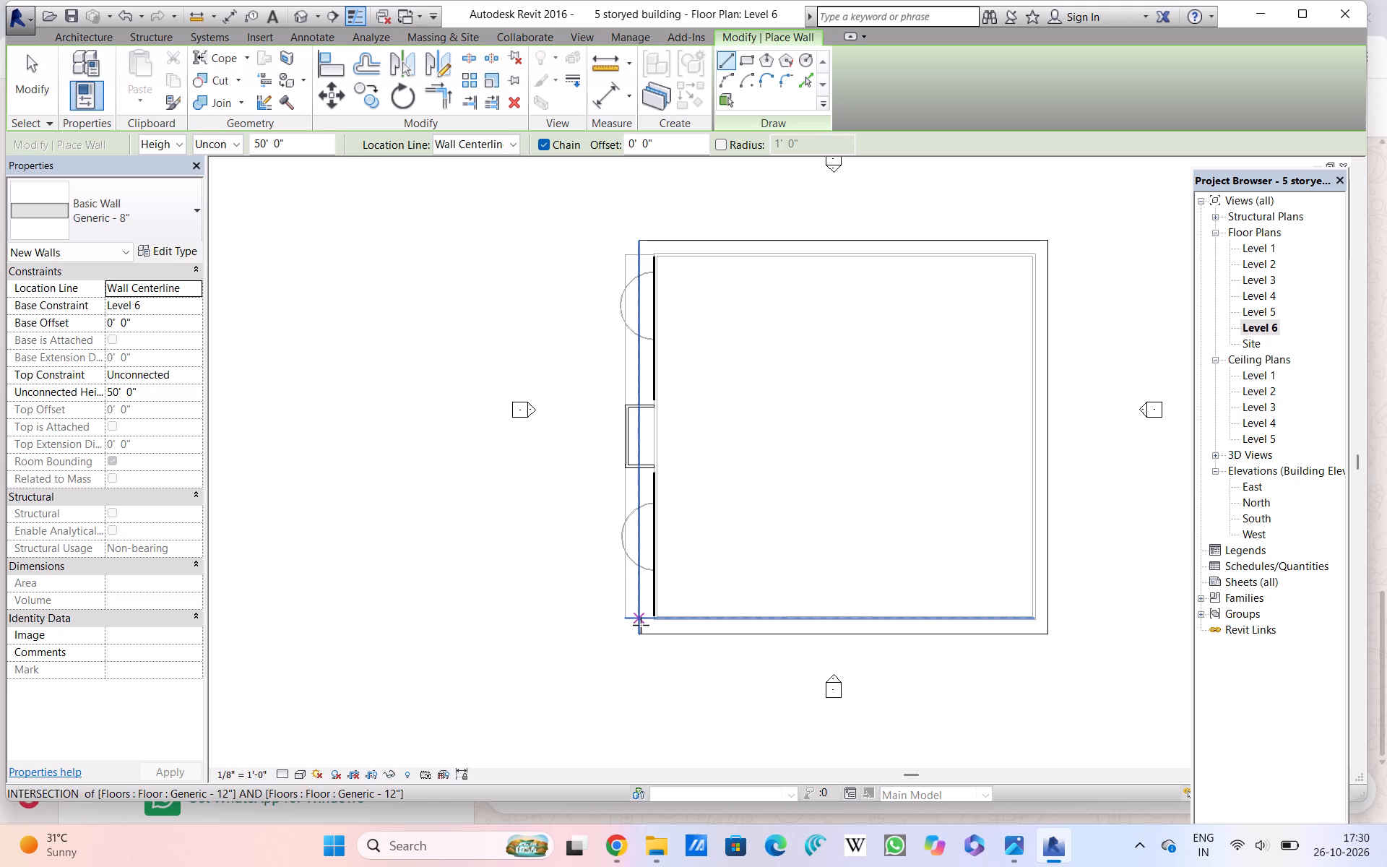
{"action": "scroll", "coordinate": [641, 611], "scroll_direction": "up", "scroll_amount": 4}
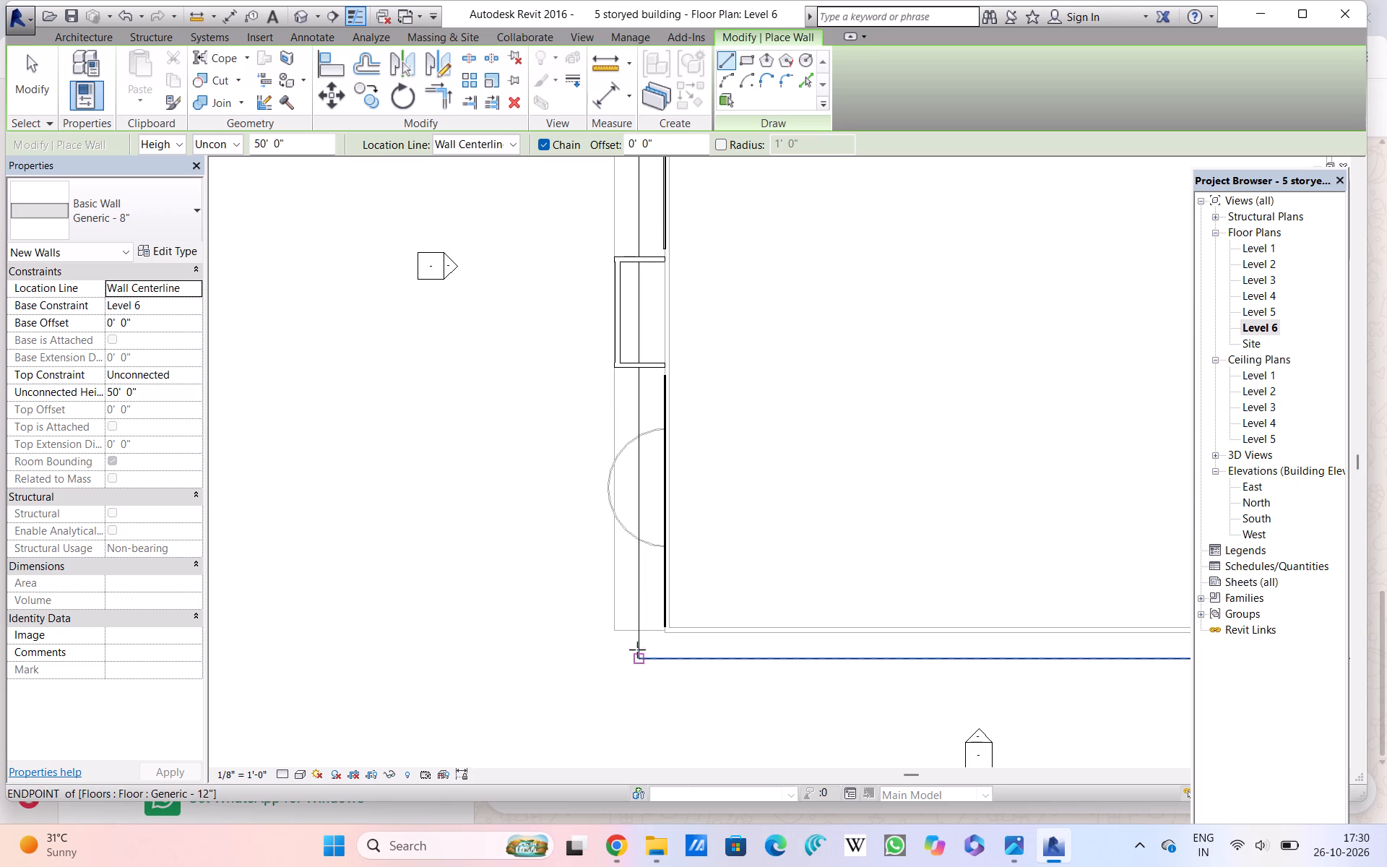
{"action": "left_click", "coordinate": [635, 651]}
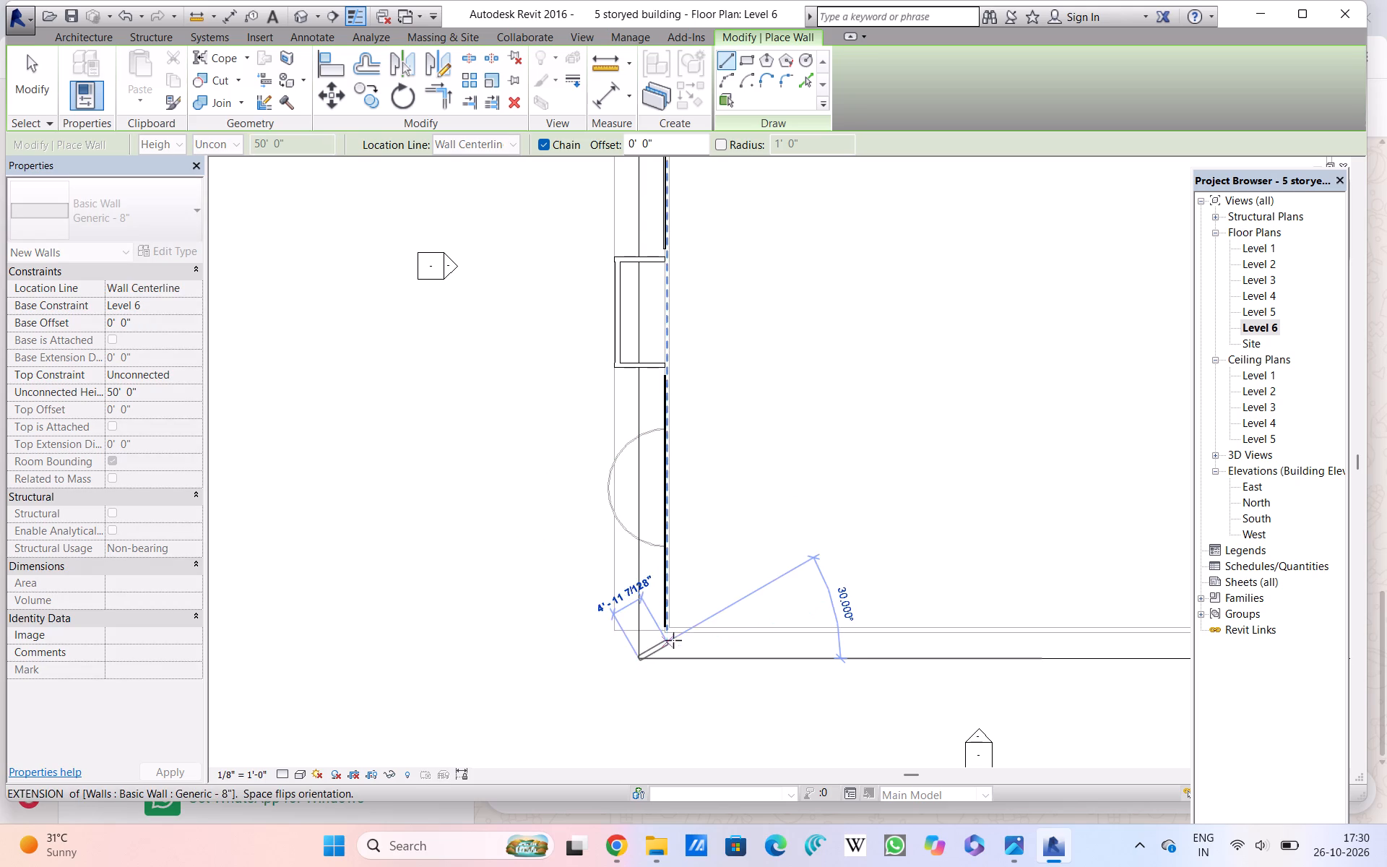
{"action": "key", "text": "Escape"}
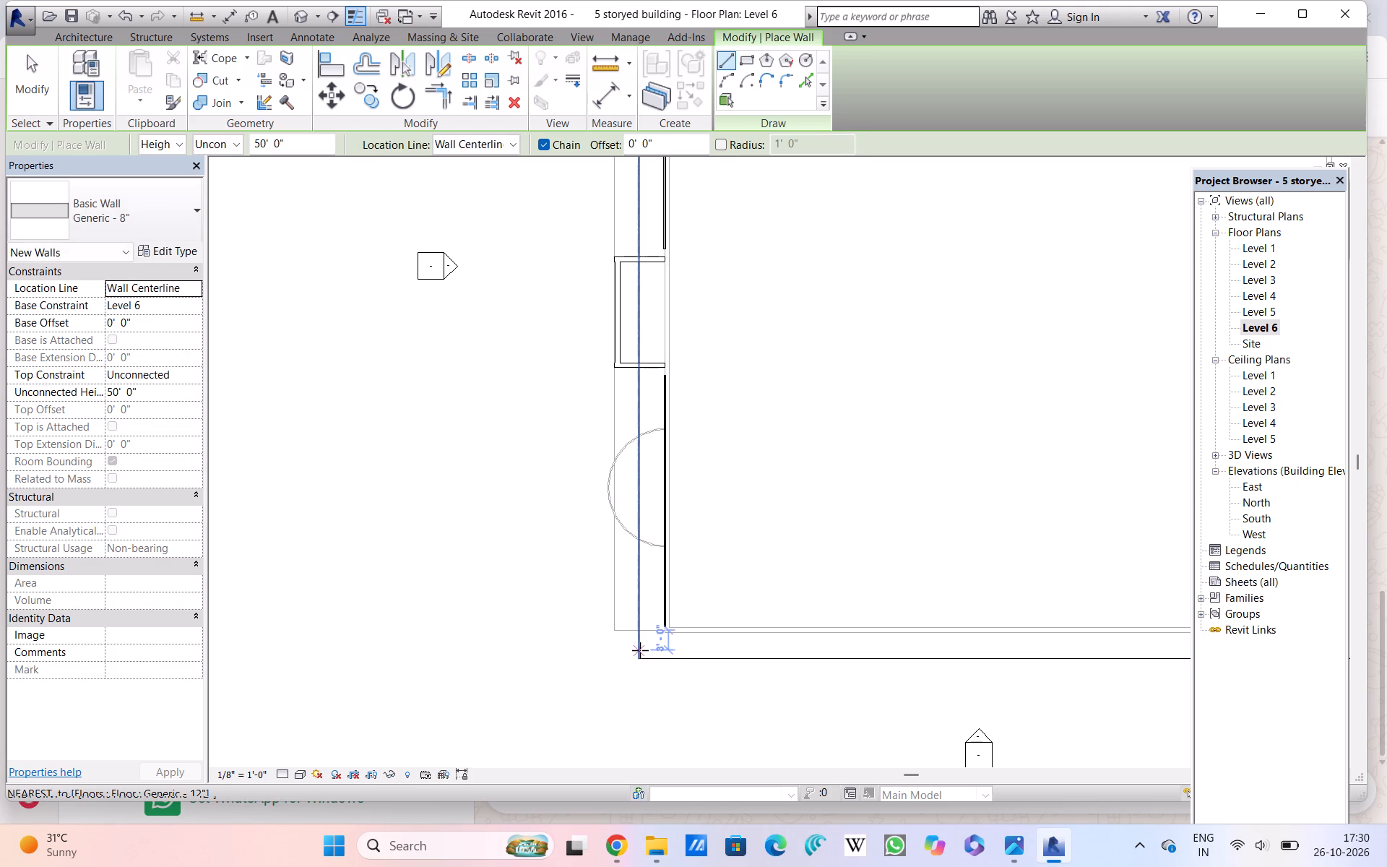
{"action": "left_click", "coordinate": [640, 650]}
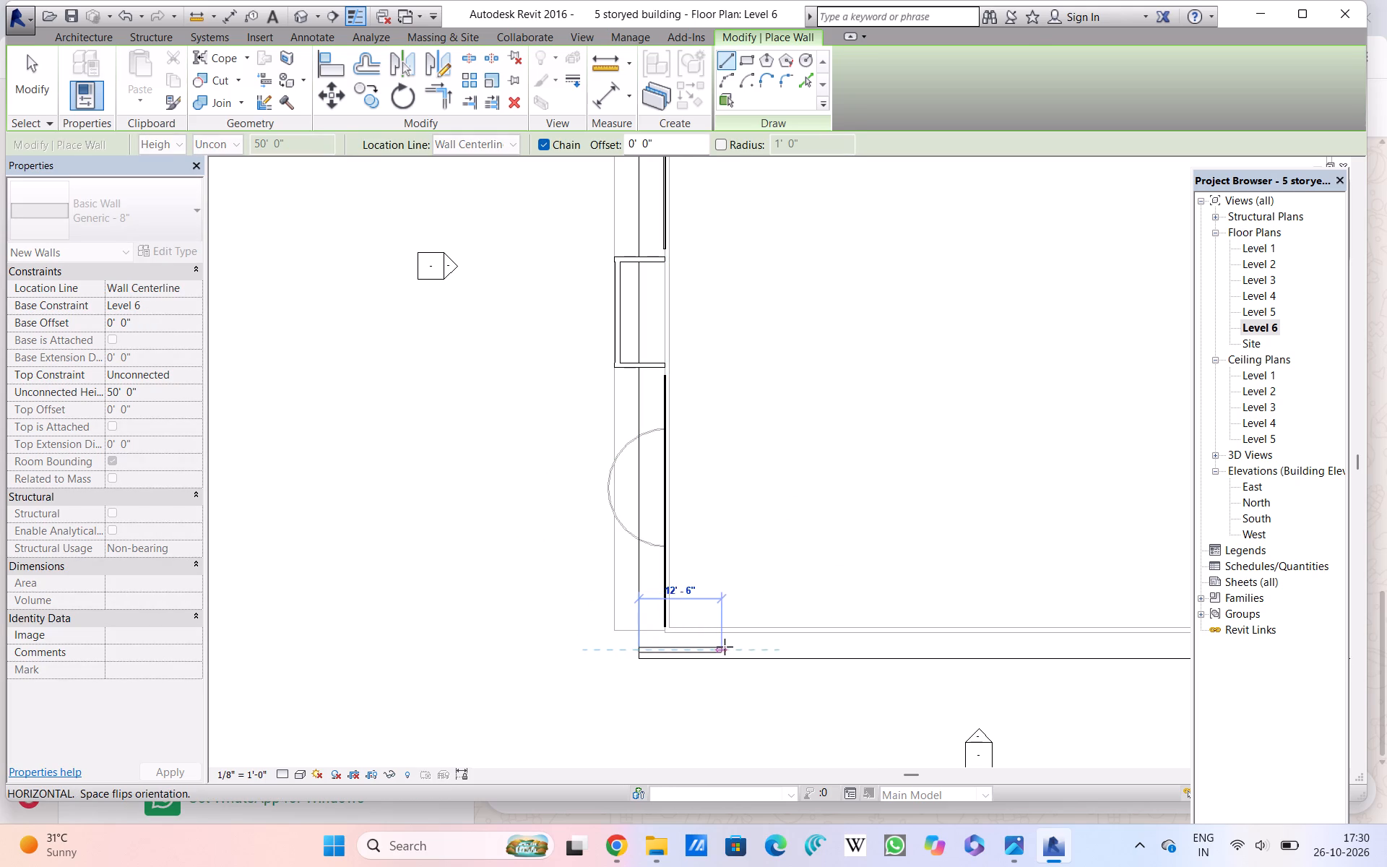
{"action": "left_click", "coordinate": [733, 644]}
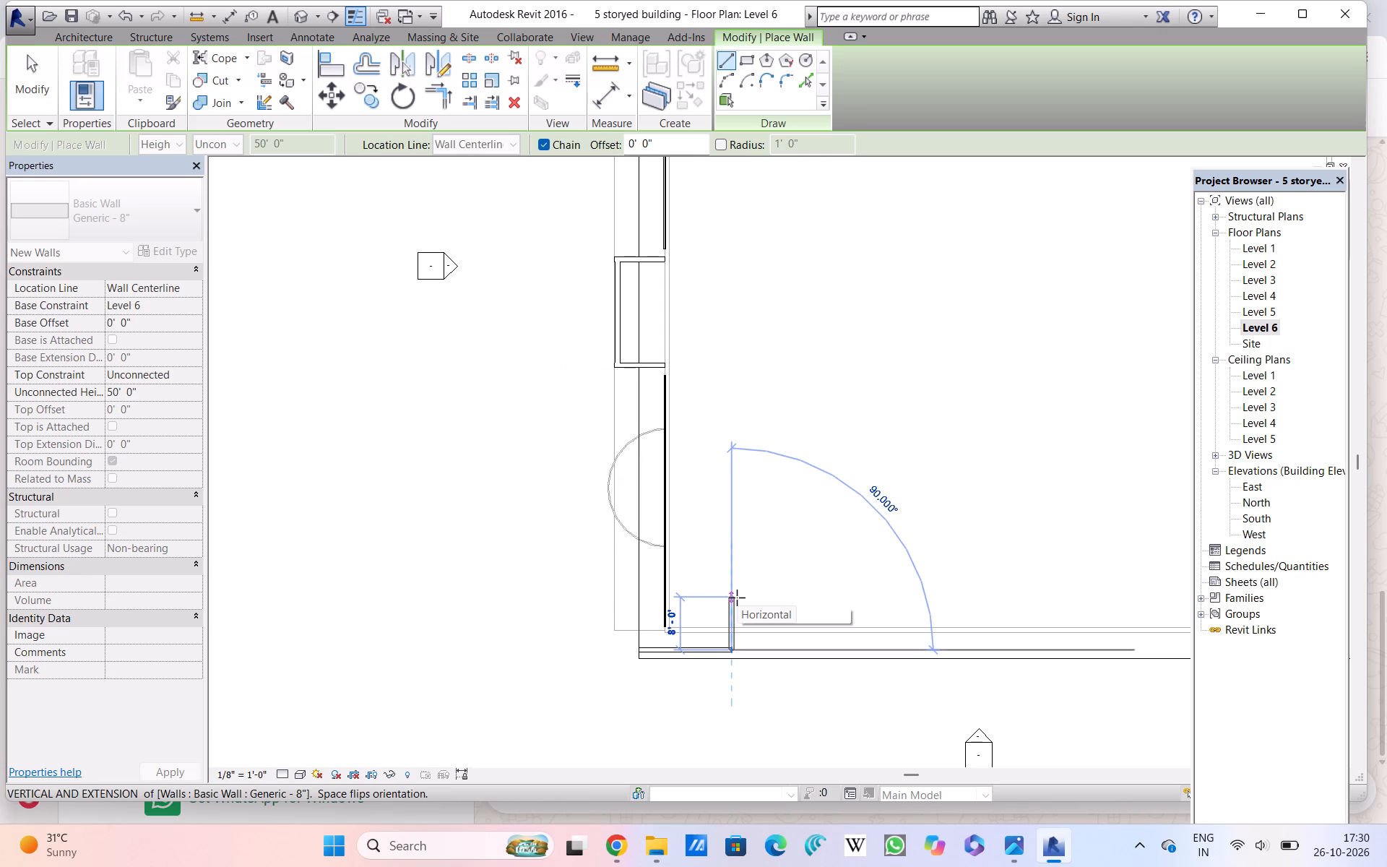
{"action": "key", "text": "Escape"}
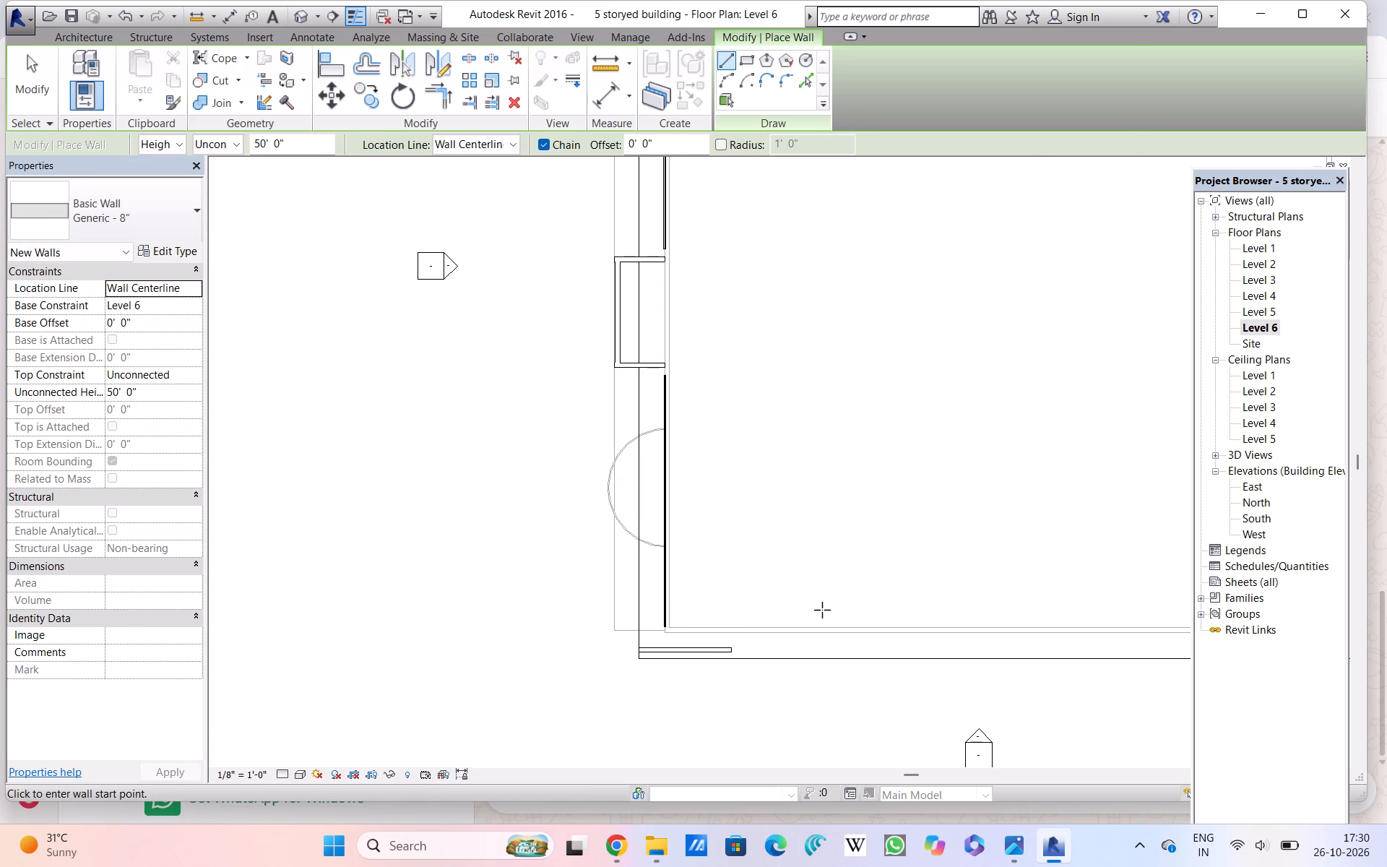
Set the unconnected height for new walls to 10'.
{"action": "left_click", "coordinate": [143, 396]}
{"action": "left_click_drag", "start_coordinate": [143, 396], "coordinate": [137, 394]}
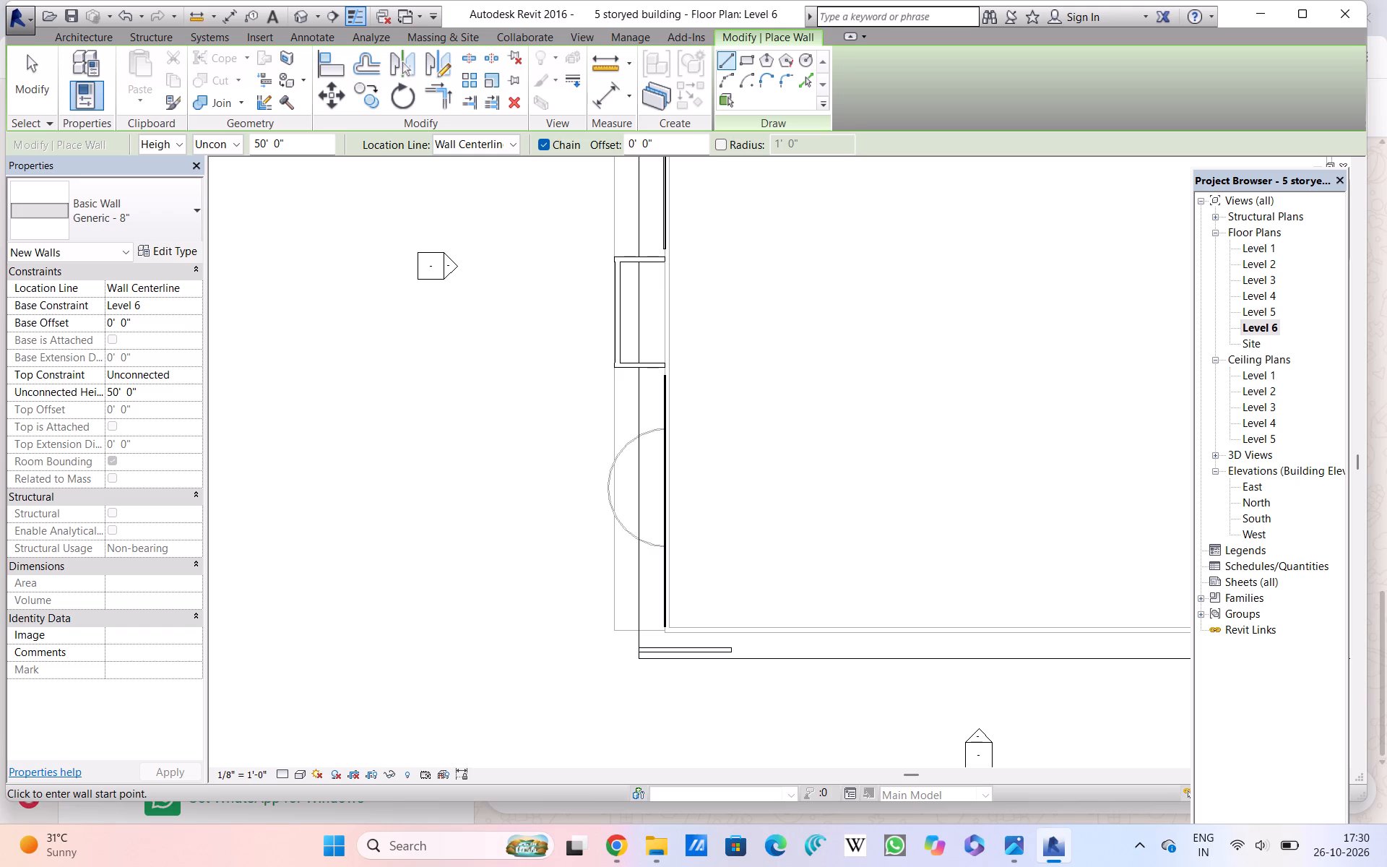
{"action": "left_click_drag", "start_coordinate": [137, 394], "coordinate": [104, 392]}
{"action": "key", "text": "BackSpace"}
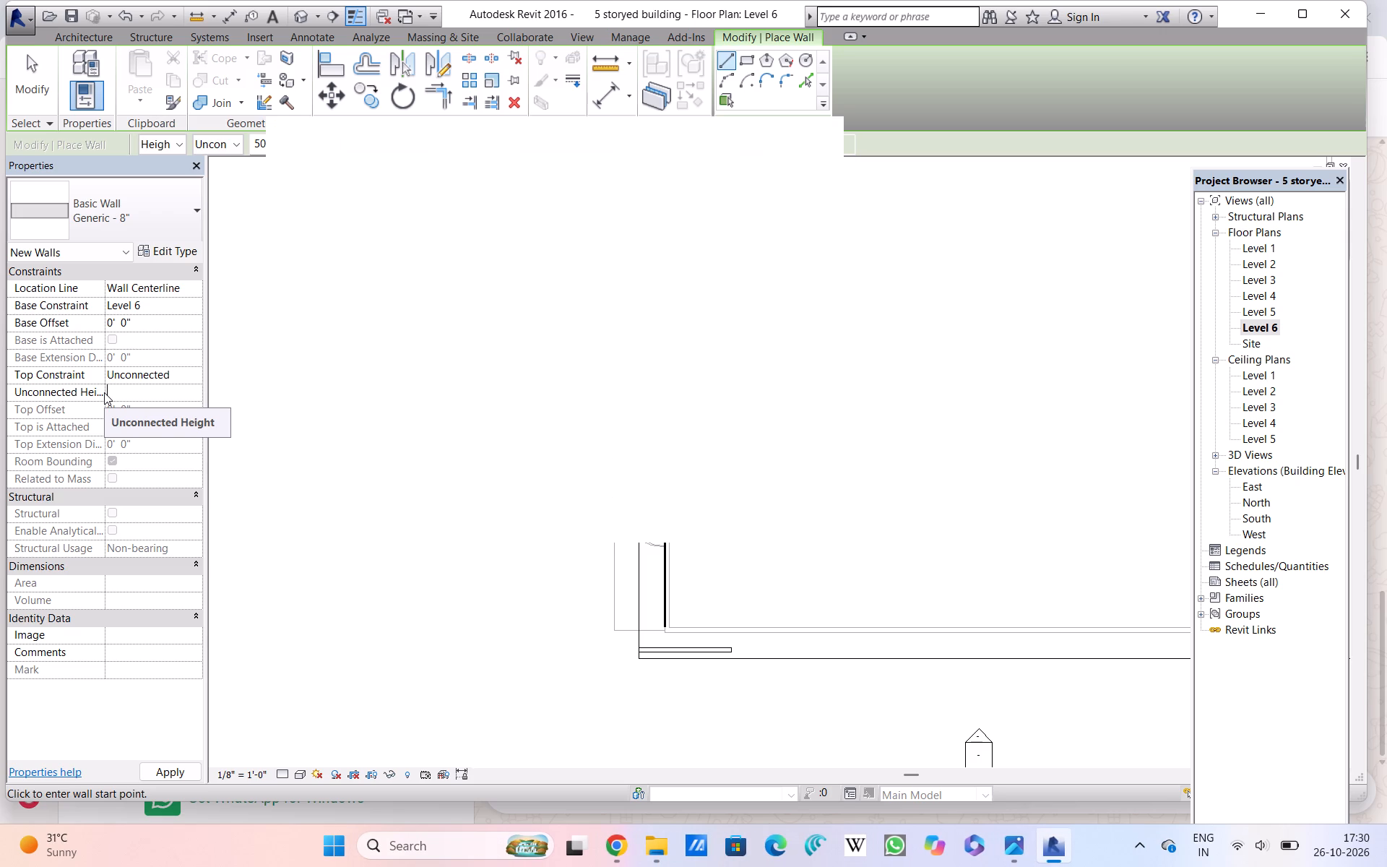
{"action": "key", "text": "1"}
{"action": "key", "text": "0"}
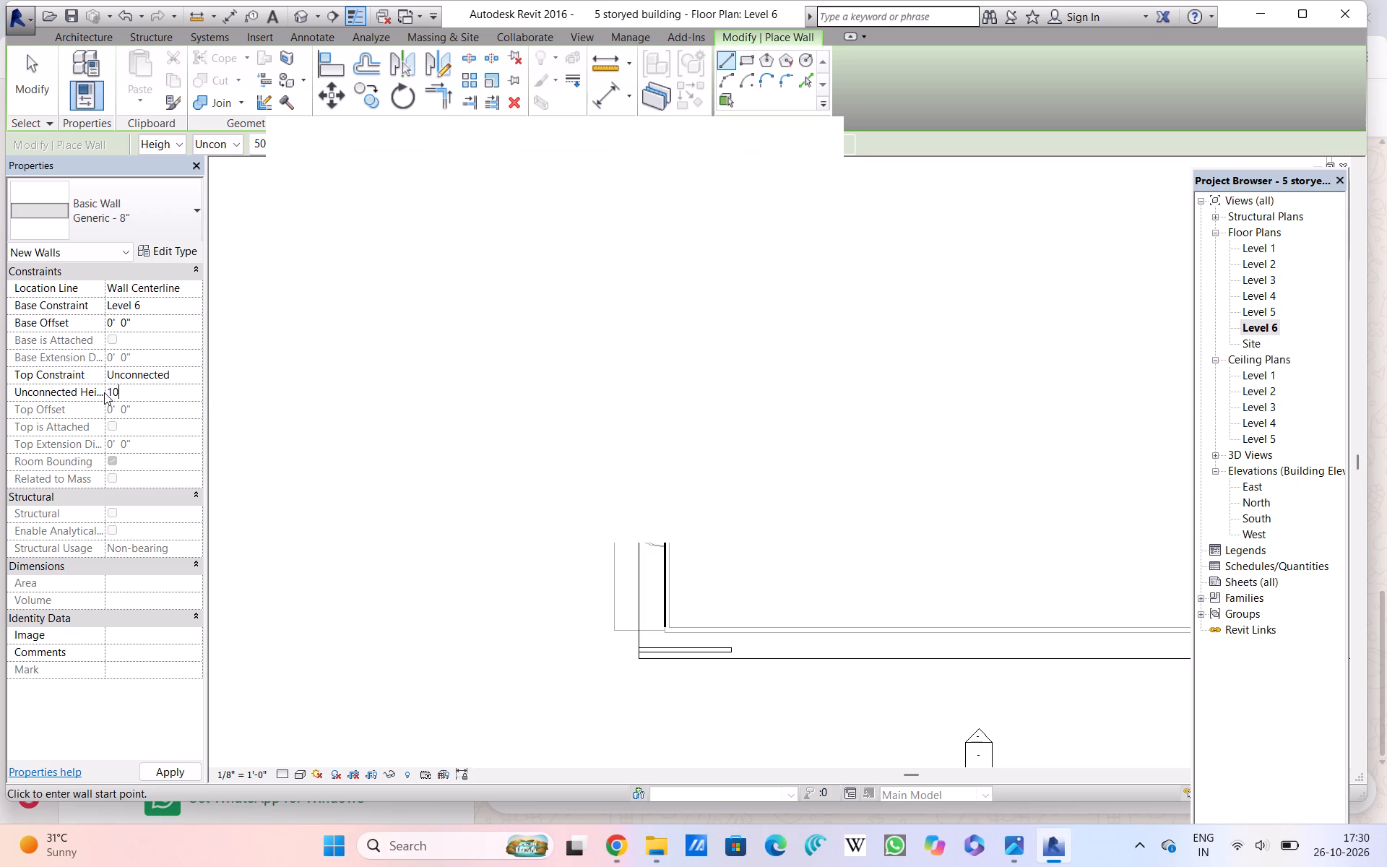
{"action": "key", "text": "apostrophe"}
{"action": "key", "text": "Return"}
Dismiss the Autodesk notification card covering the drawing area and leave the Wall command.
{"action": "left_click", "coordinate": [808, 129]}
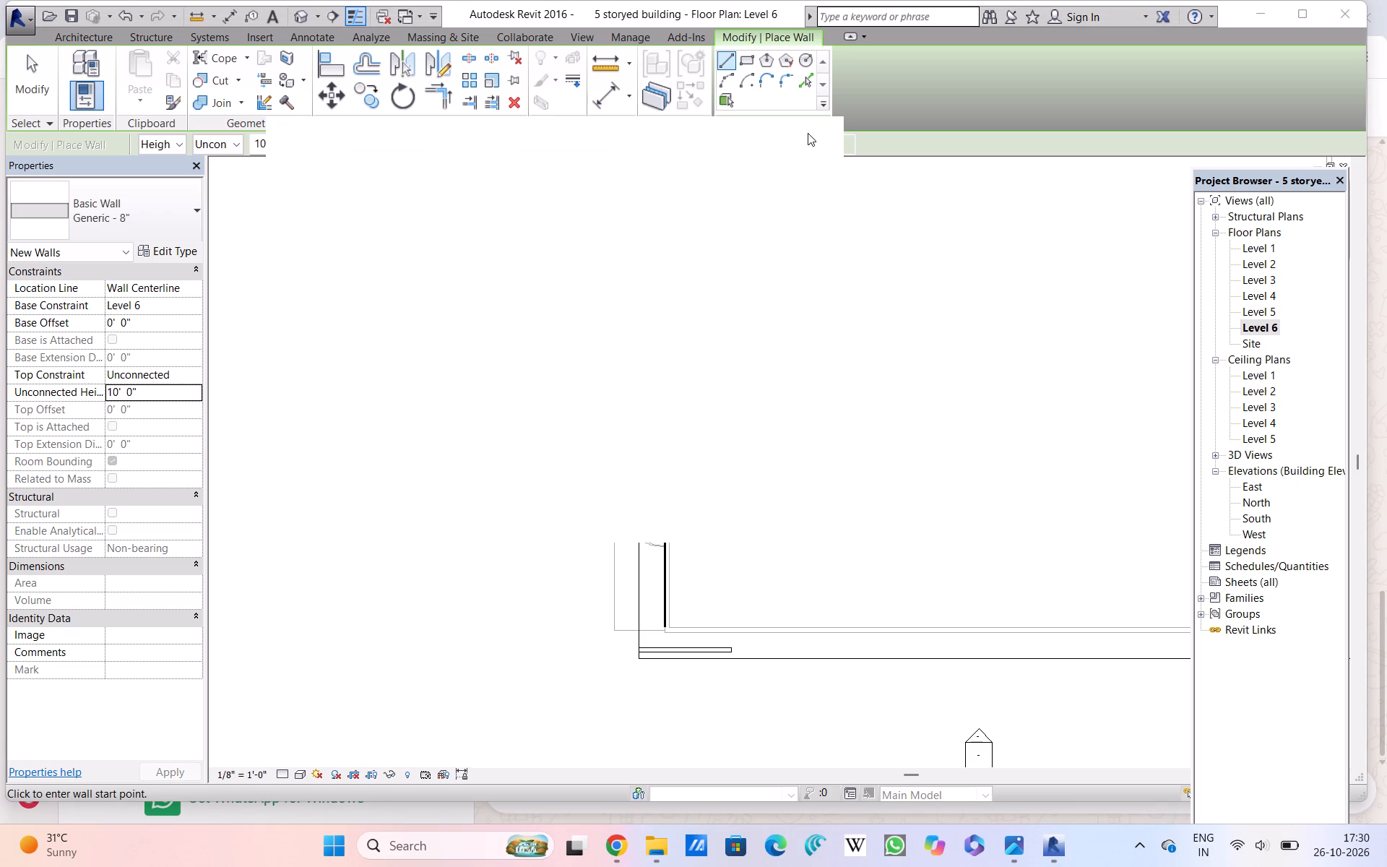
{"action": "left_click_drag", "start_coordinate": [808, 133], "coordinate": [811, 139]}
{"action": "double_click", "coordinate": [820, 140]}
{"action": "left_click", "coordinate": [791, 149]}
{"action": "triple_click", "coordinate": [808, 144]}
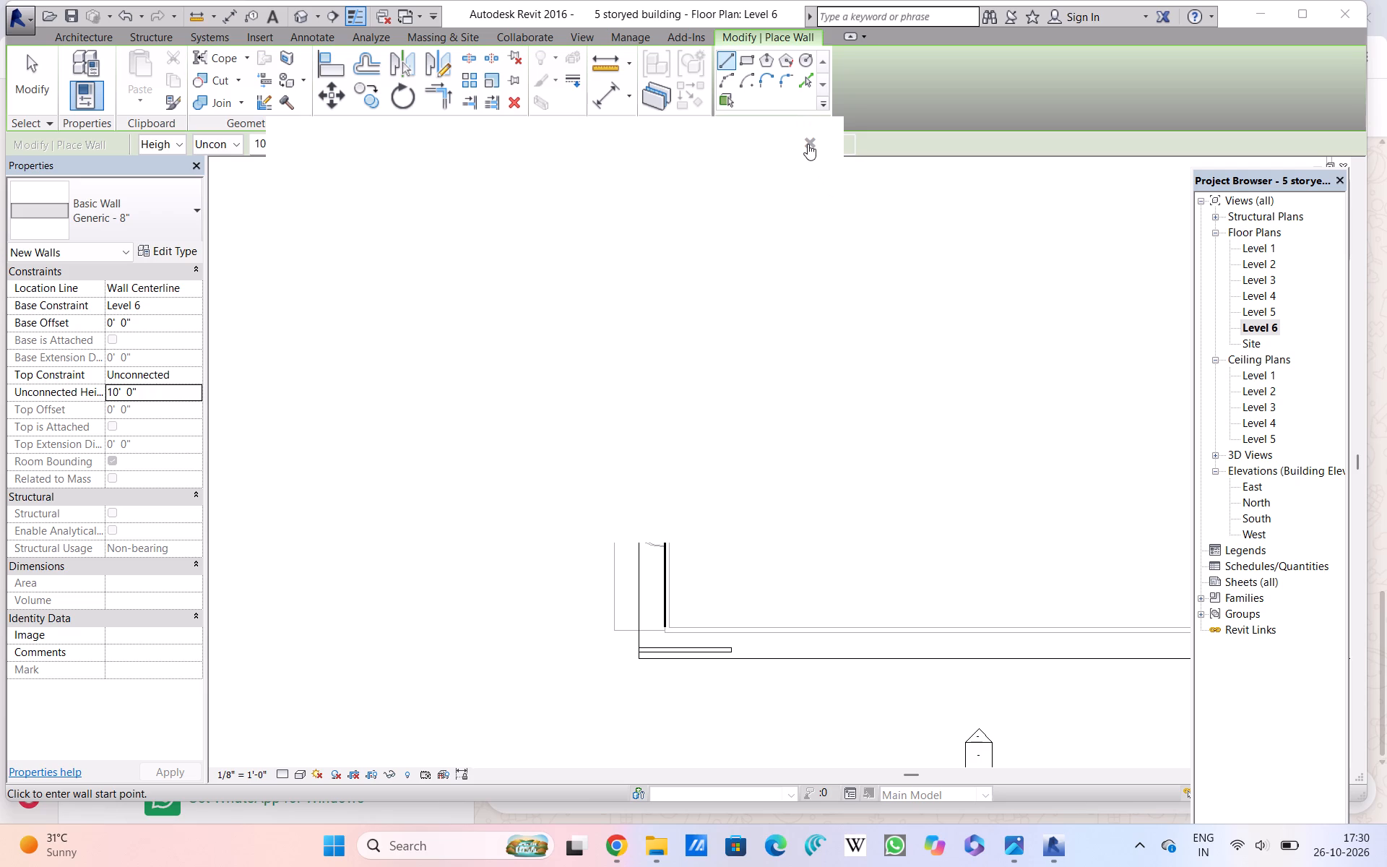
{"action": "left_click", "coordinate": [813, 133]}
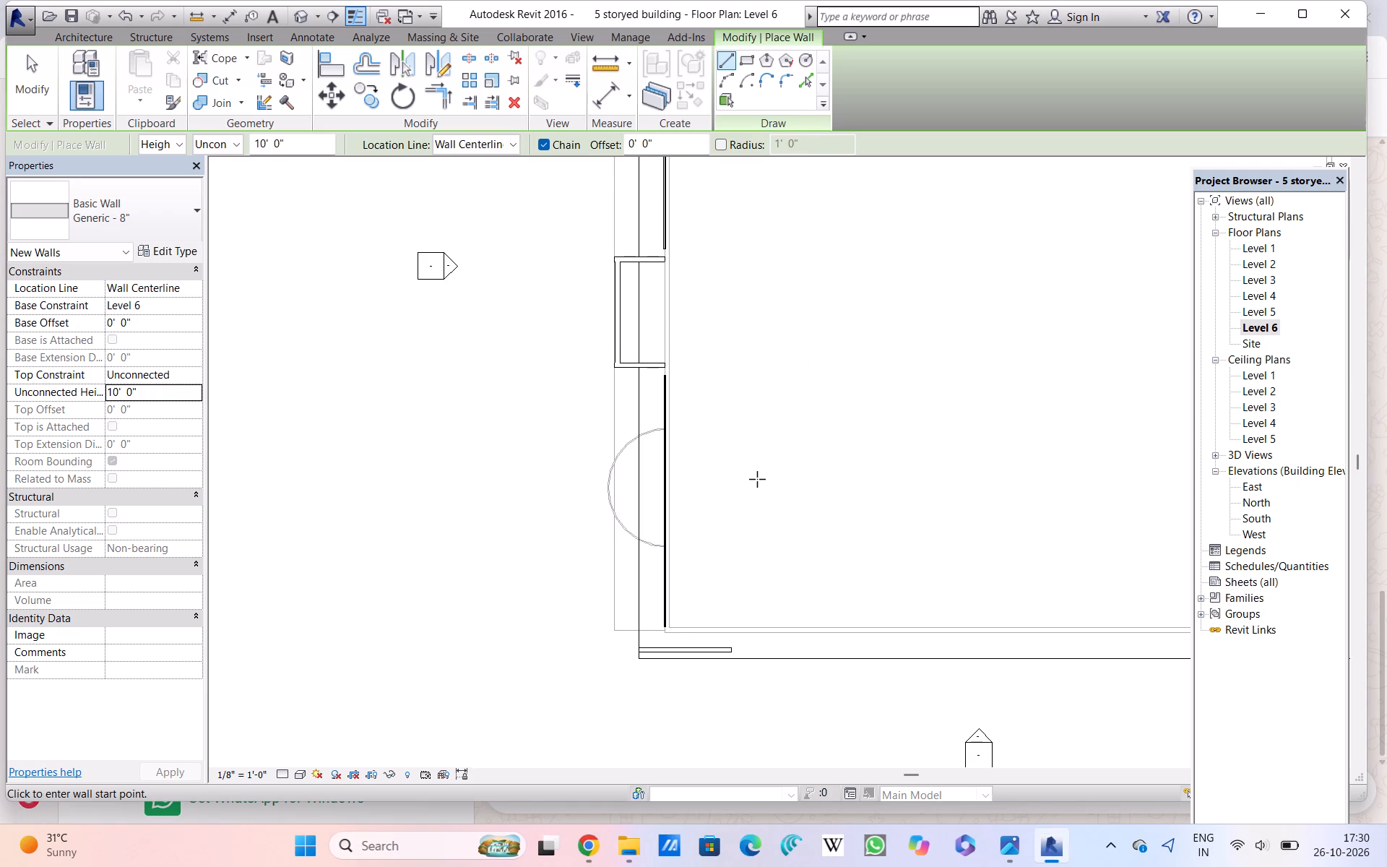
{"action": "key", "text": "Escape"}
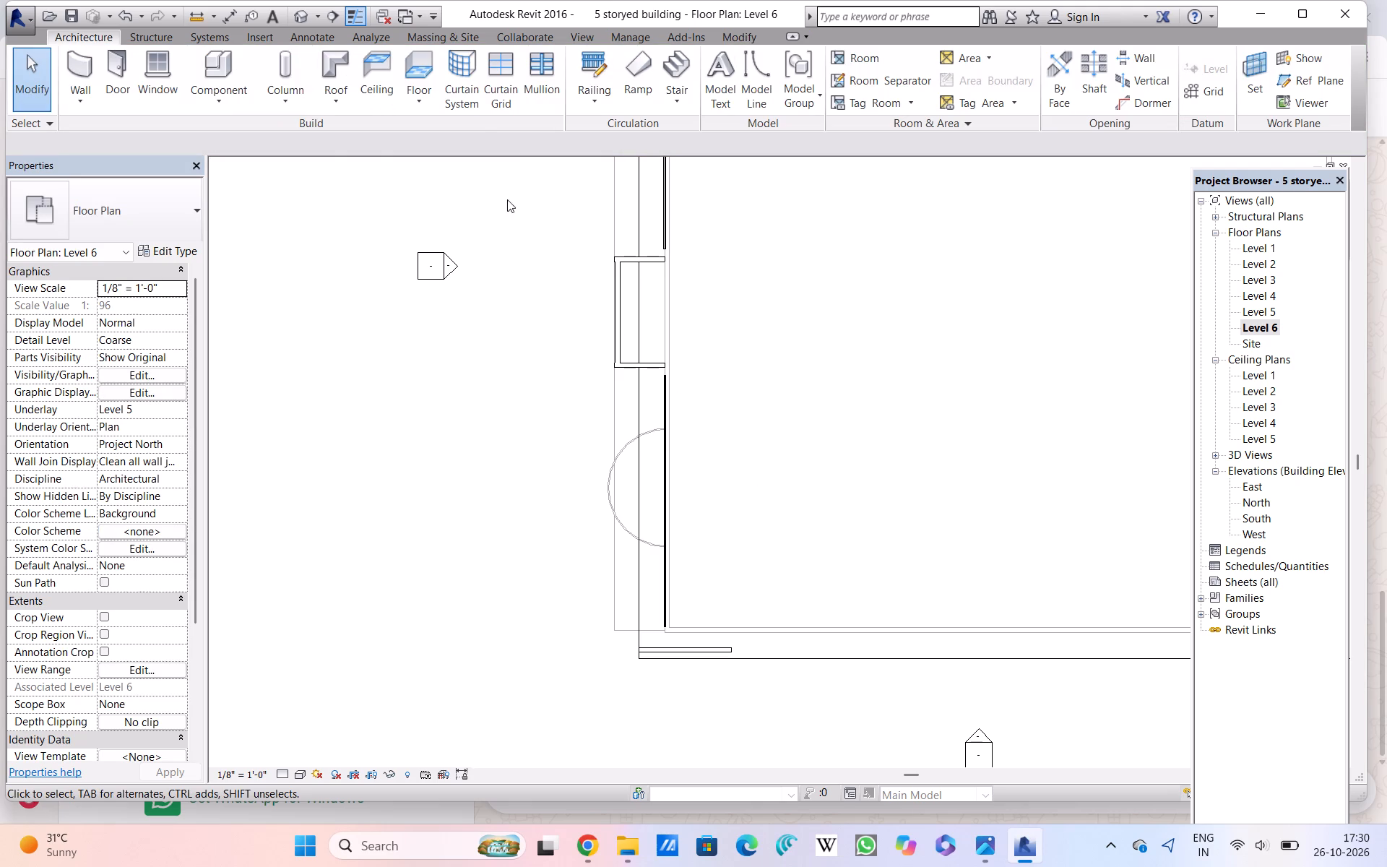
In the 3D view, lower the top of the tall wall at the roof slab's corner to a height of about 11' 8".
{"action": "left_click", "coordinate": [293, 9]}
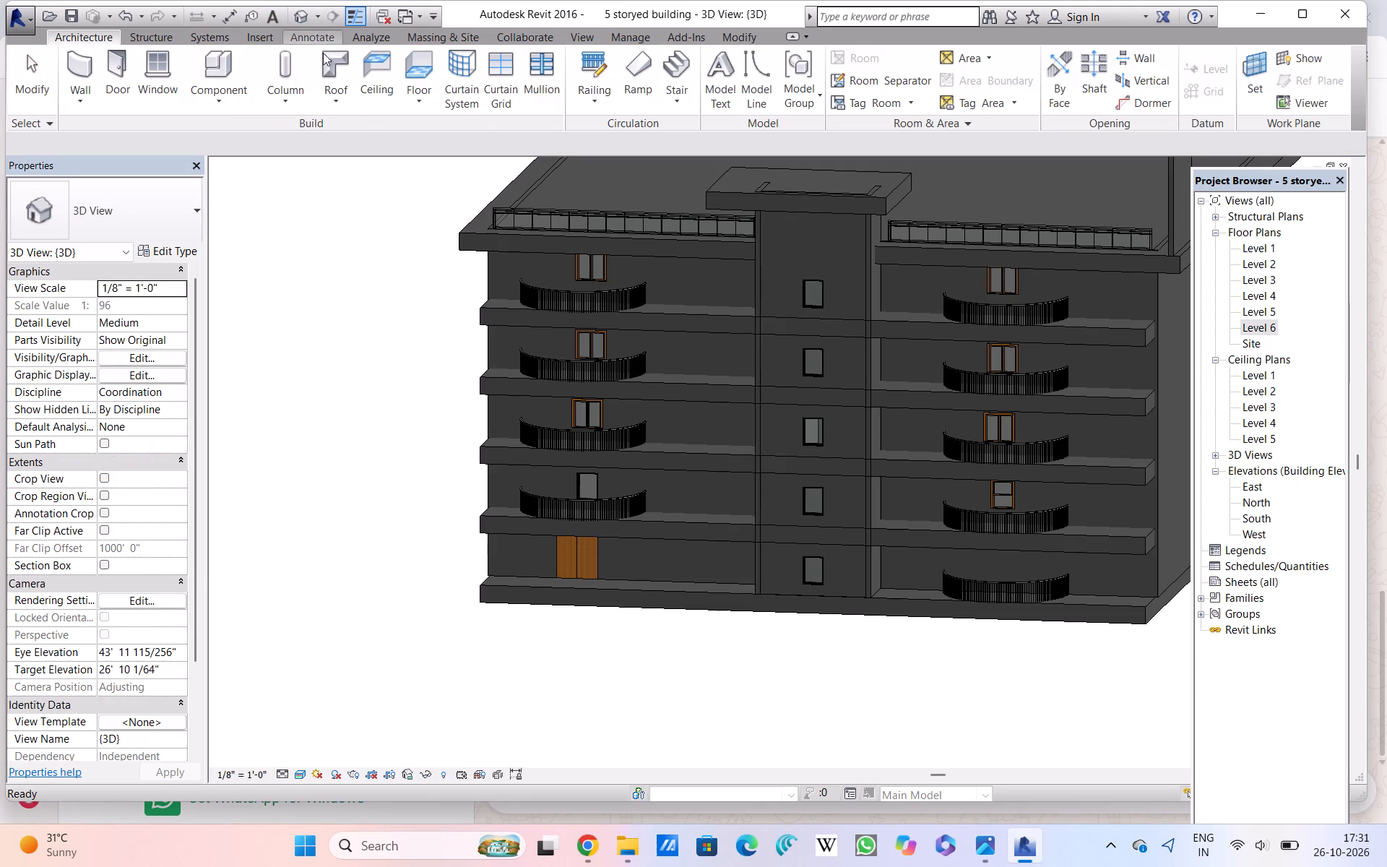
{"action": "scroll", "coordinate": [682, 309], "scroll_direction": "down", "scroll_amount": 3}
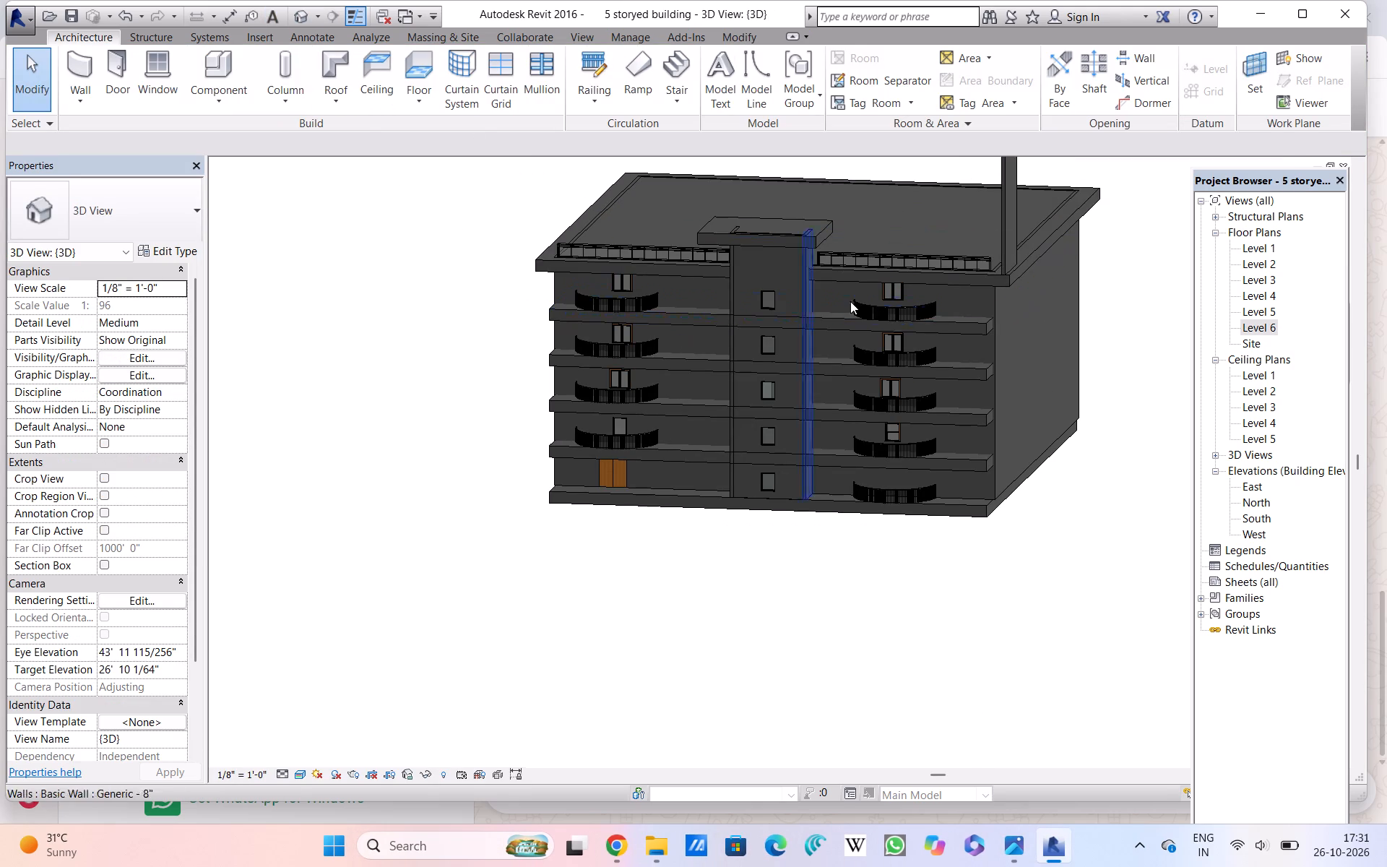
{"action": "middle_click_drag", "start_coordinate": [967, 242], "coordinate": [811, 394]}
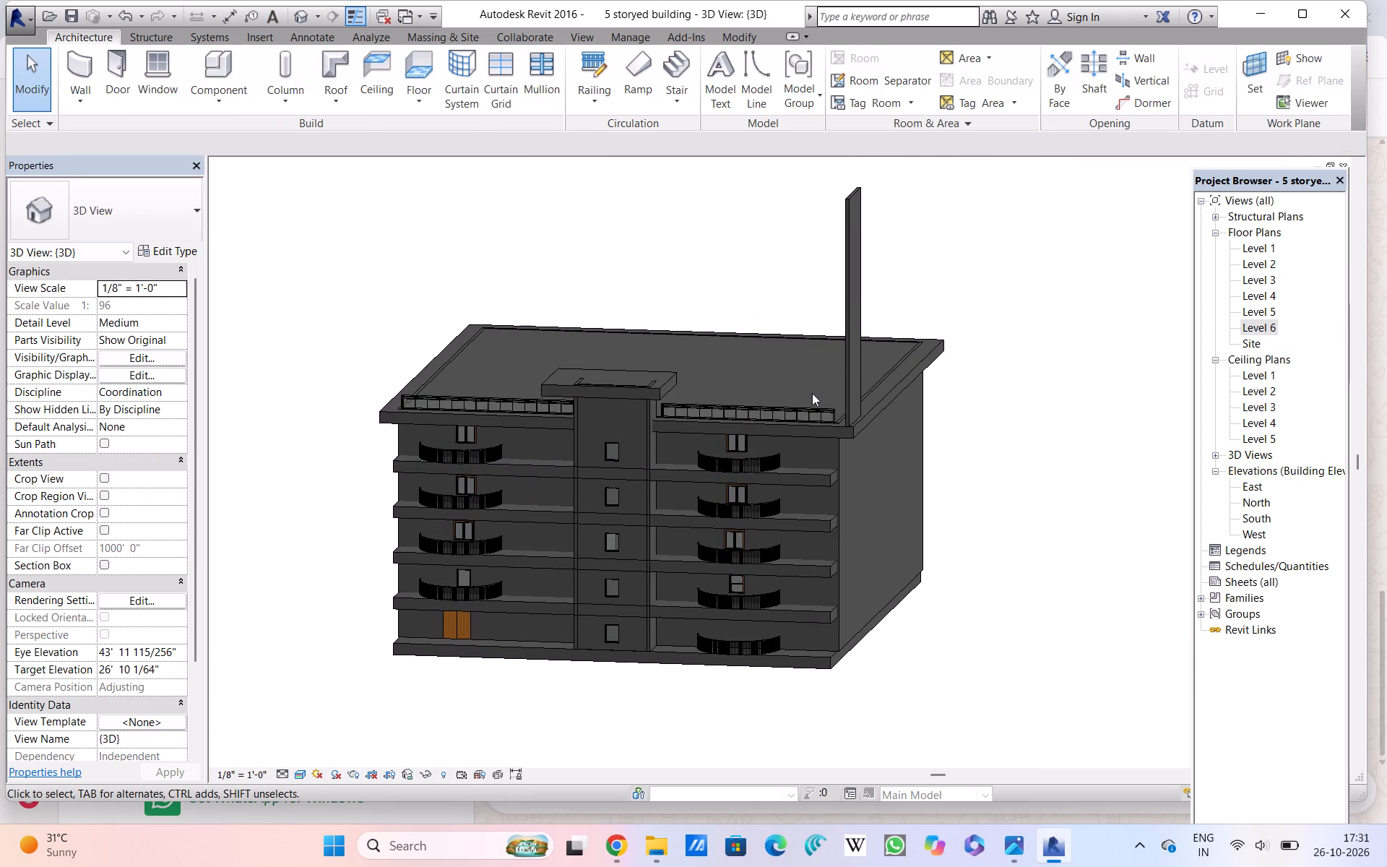
{"action": "left_click", "coordinate": [844, 361]}
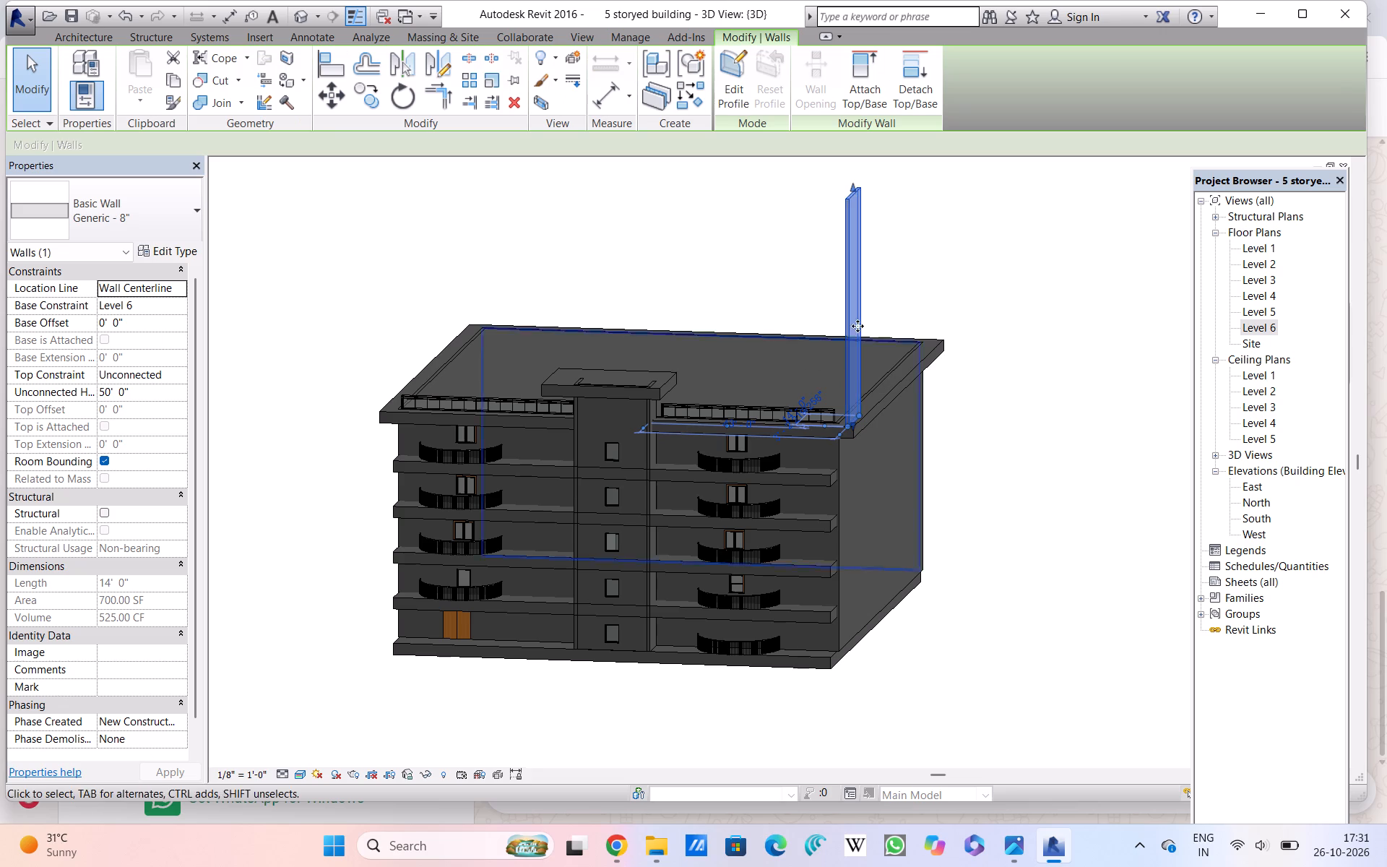
{"action": "left_click_drag", "start_coordinate": [850, 184], "coordinate": [844, 293]}
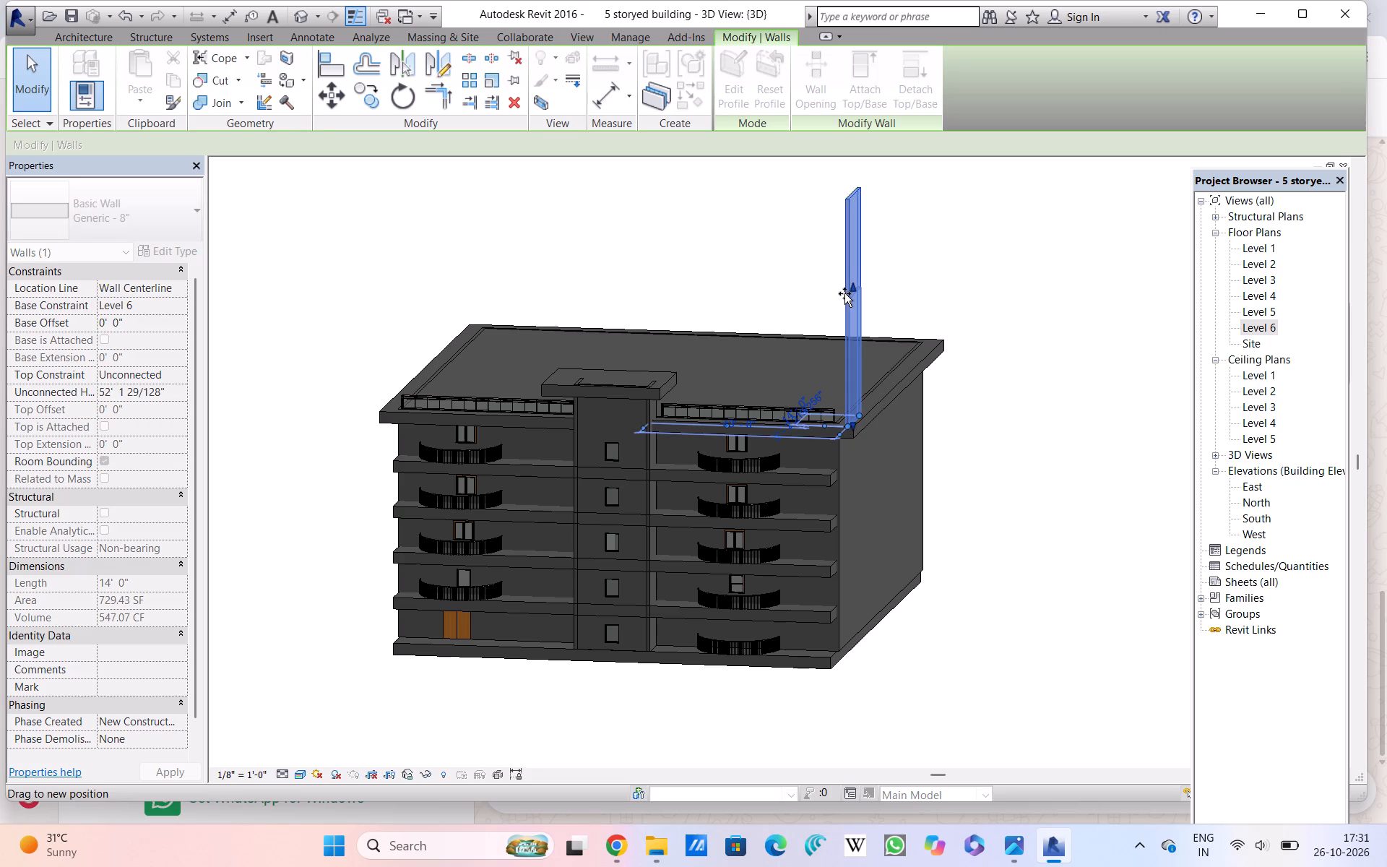
{"action": "left_click_drag", "start_coordinate": [844, 293], "coordinate": [841, 368]}
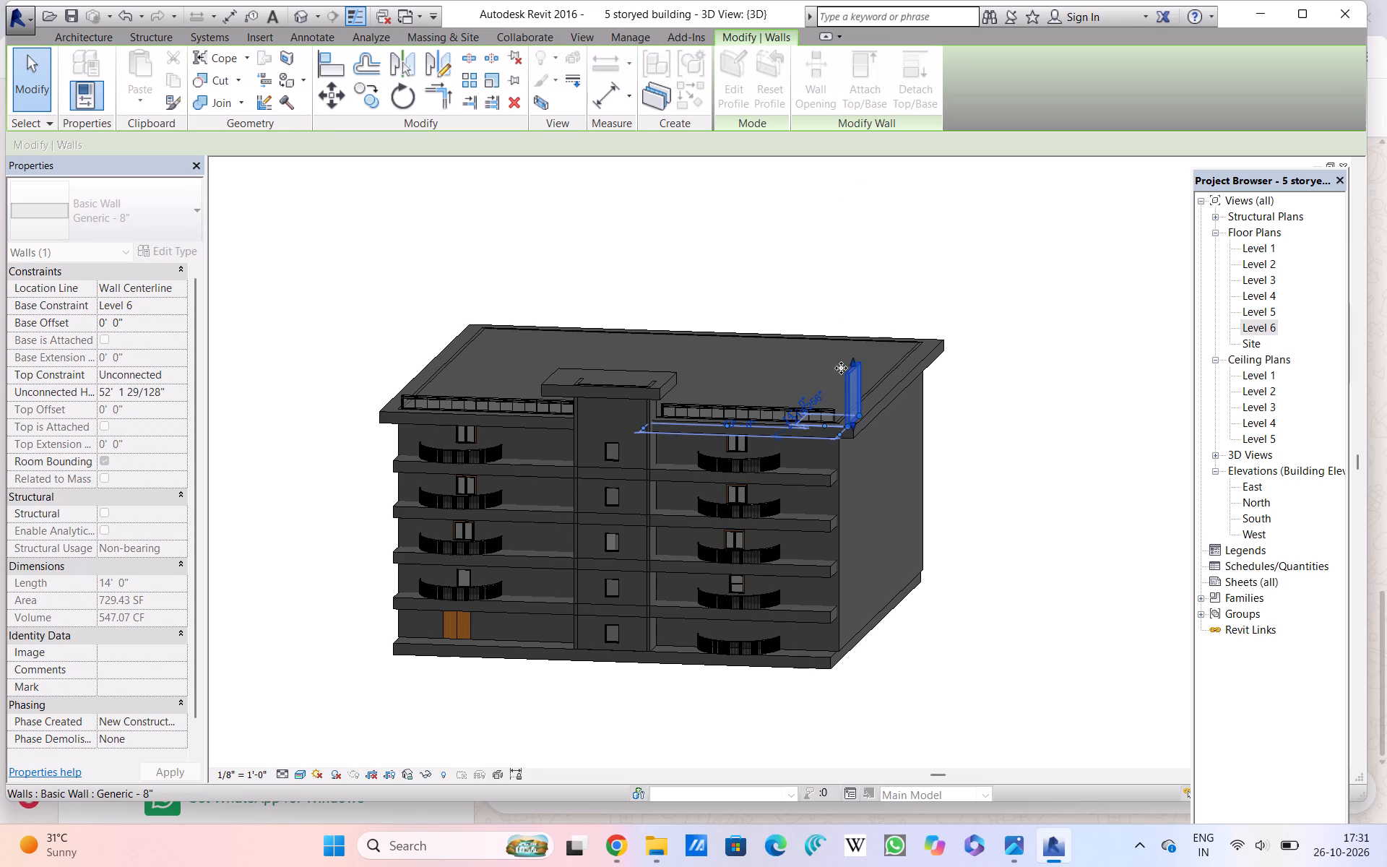
{"action": "left_click", "coordinate": [841, 368]}
{"action": "left_click", "coordinate": [785, 361]}
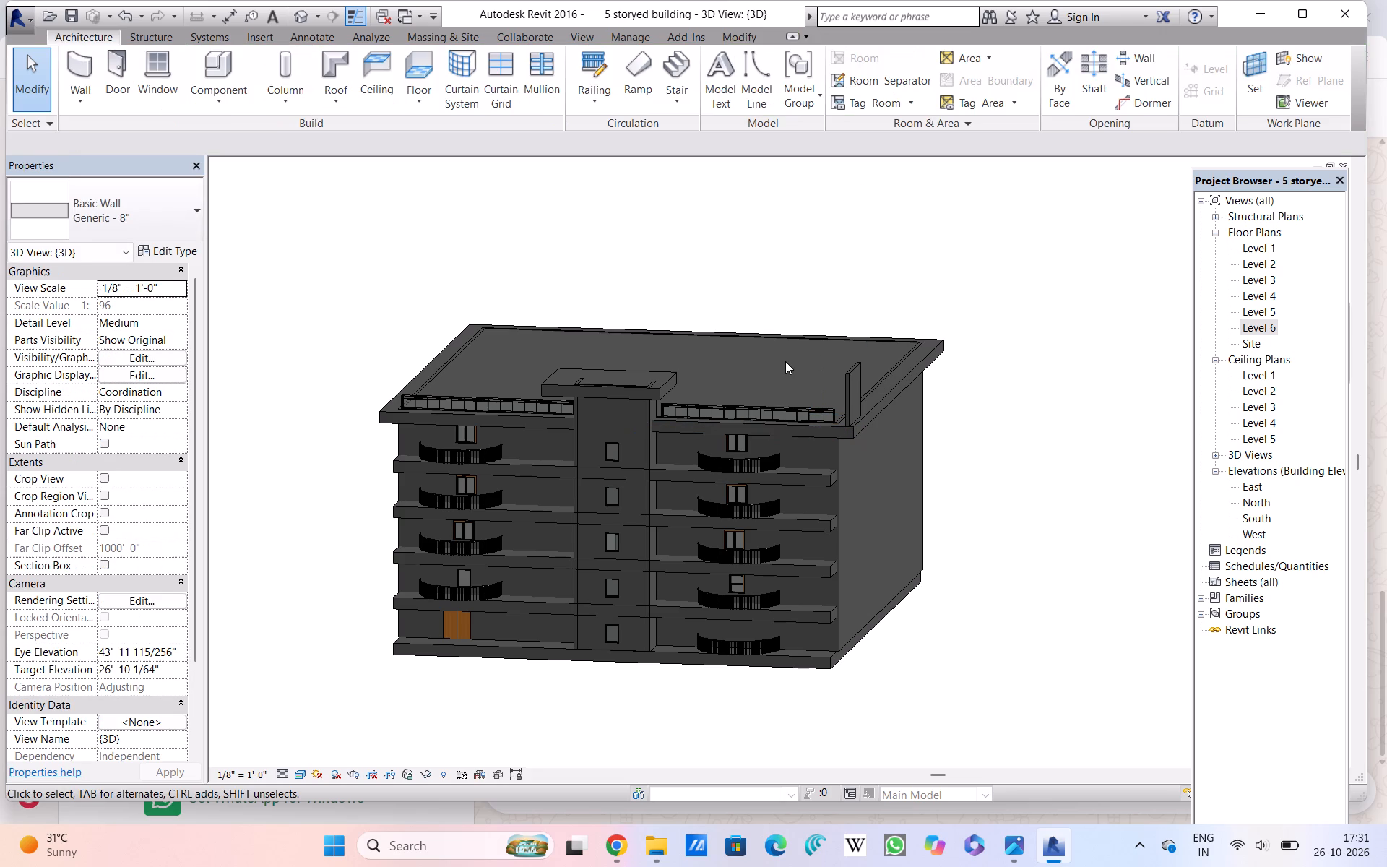
Move the short wall at the roof slab's corner slightly back from the slab's front edge.
{"action": "middle_click_drag", "start_coordinate": [785, 361], "coordinate": [780, 413]}
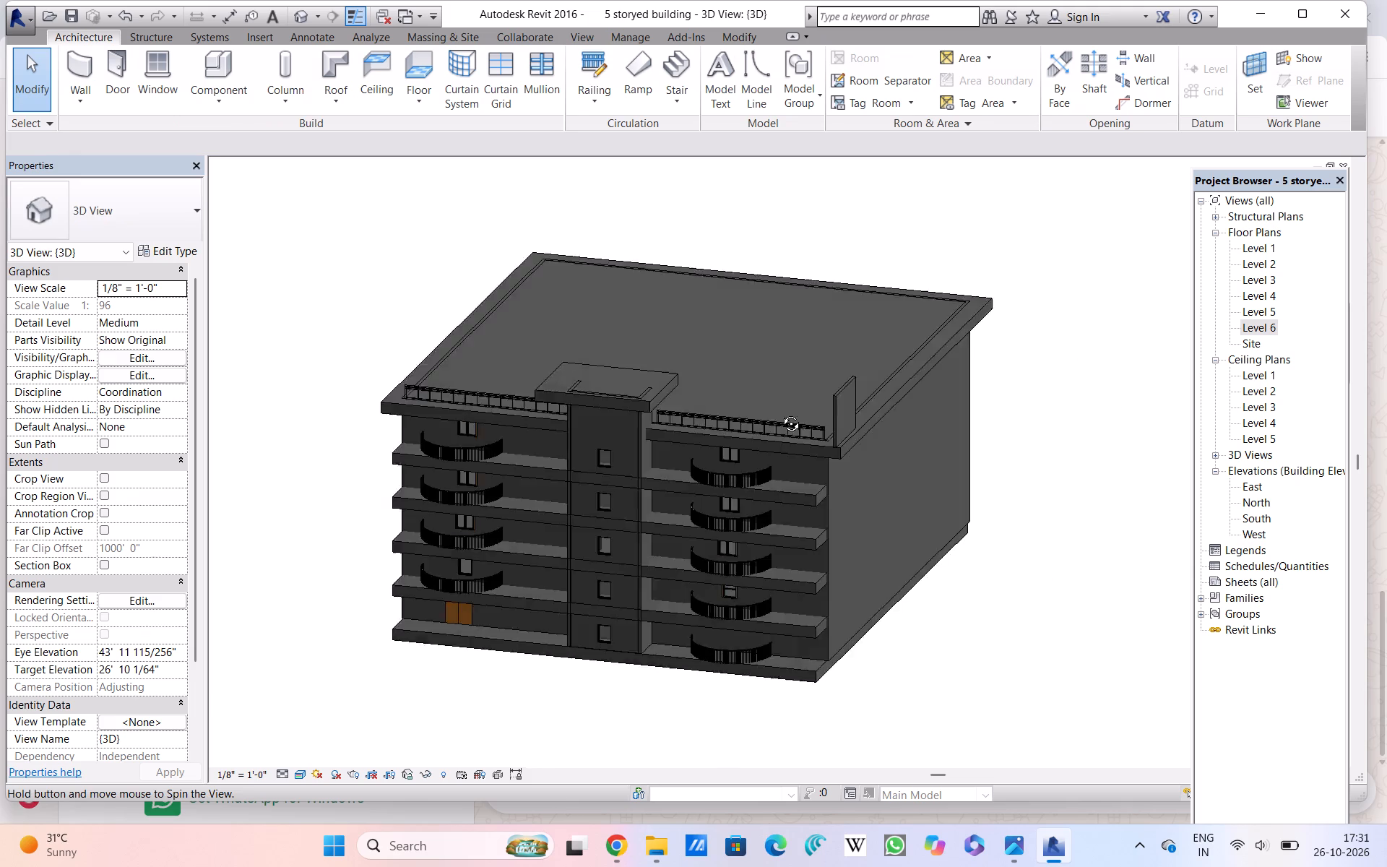
{"action": "middle_click_drag", "start_coordinate": [780, 413], "coordinate": [877, 392]}
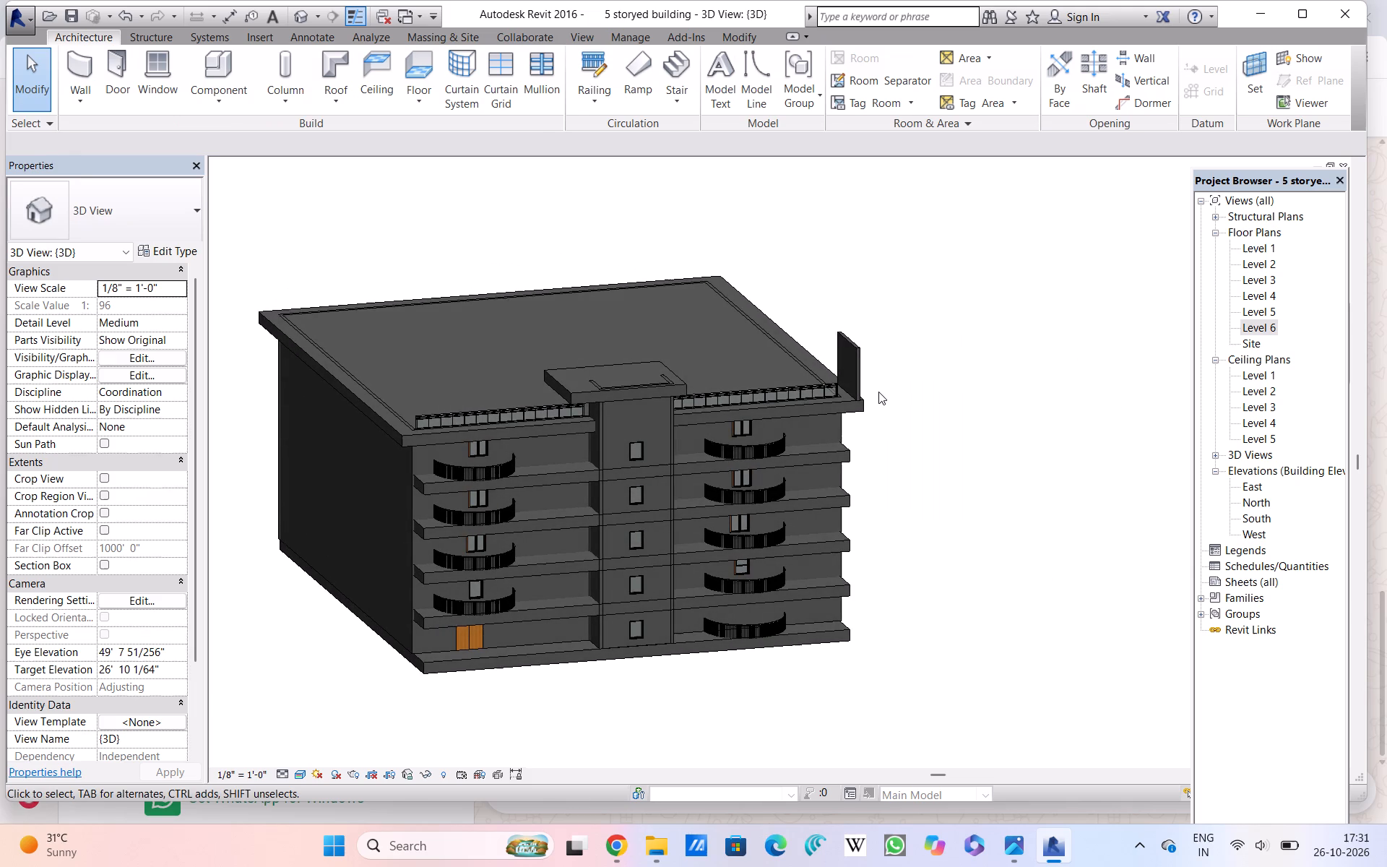
{"action": "scroll", "coordinate": [882, 389], "scroll_direction": "up", "scroll_amount": 6}
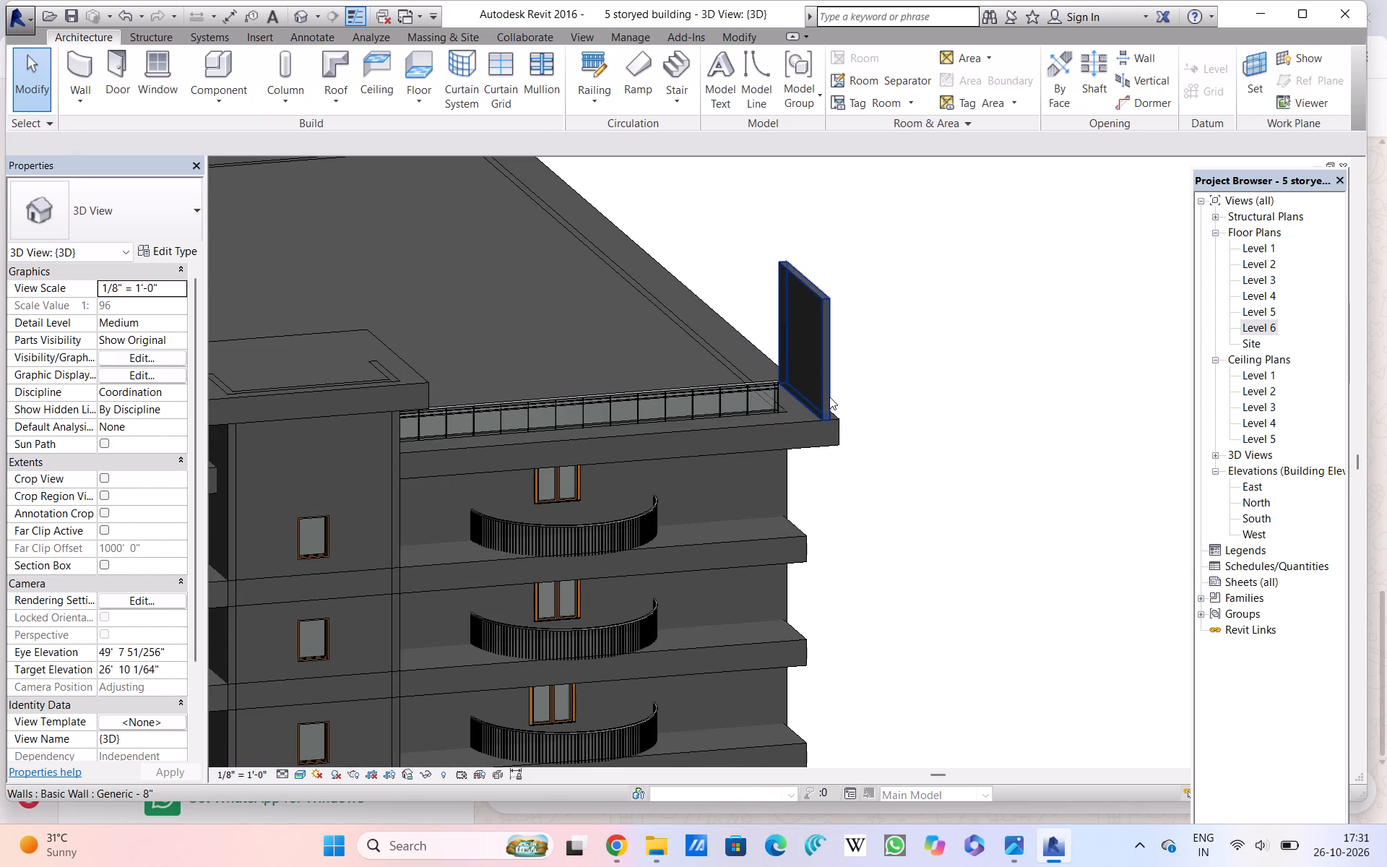
{"action": "left_click", "coordinate": [829, 394]}
{"action": "scroll", "coordinate": [816, 362], "scroll_direction": "up", "scroll_amount": 3}
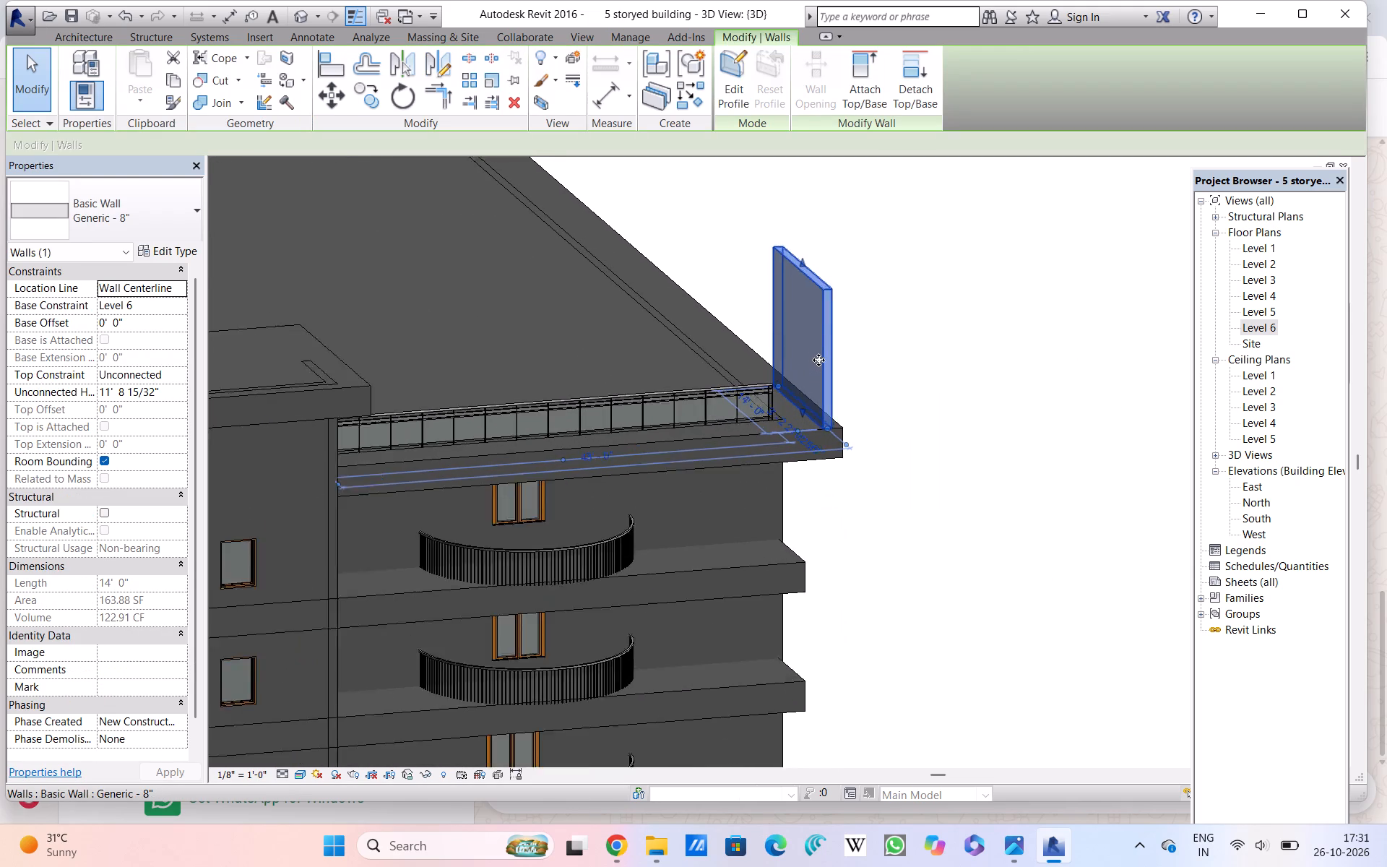
{"action": "scroll", "coordinate": [818, 360], "scroll_direction": "up", "scroll_amount": 7}
{"action": "left_click_drag", "start_coordinate": [836, 342], "coordinate": [813, 346]}
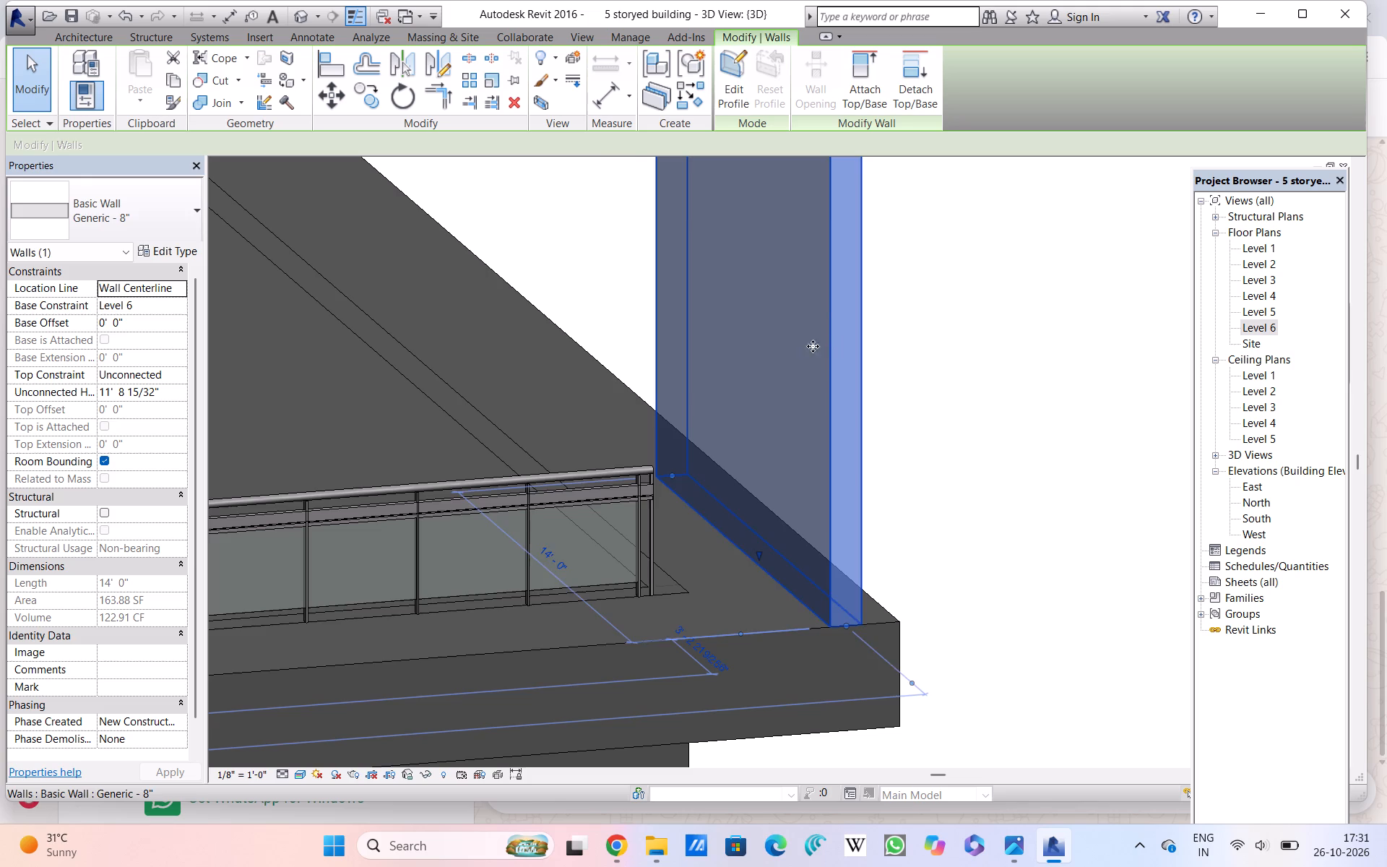
{"action": "left_click_drag", "start_coordinate": [813, 346], "coordinate": [821, 348]}
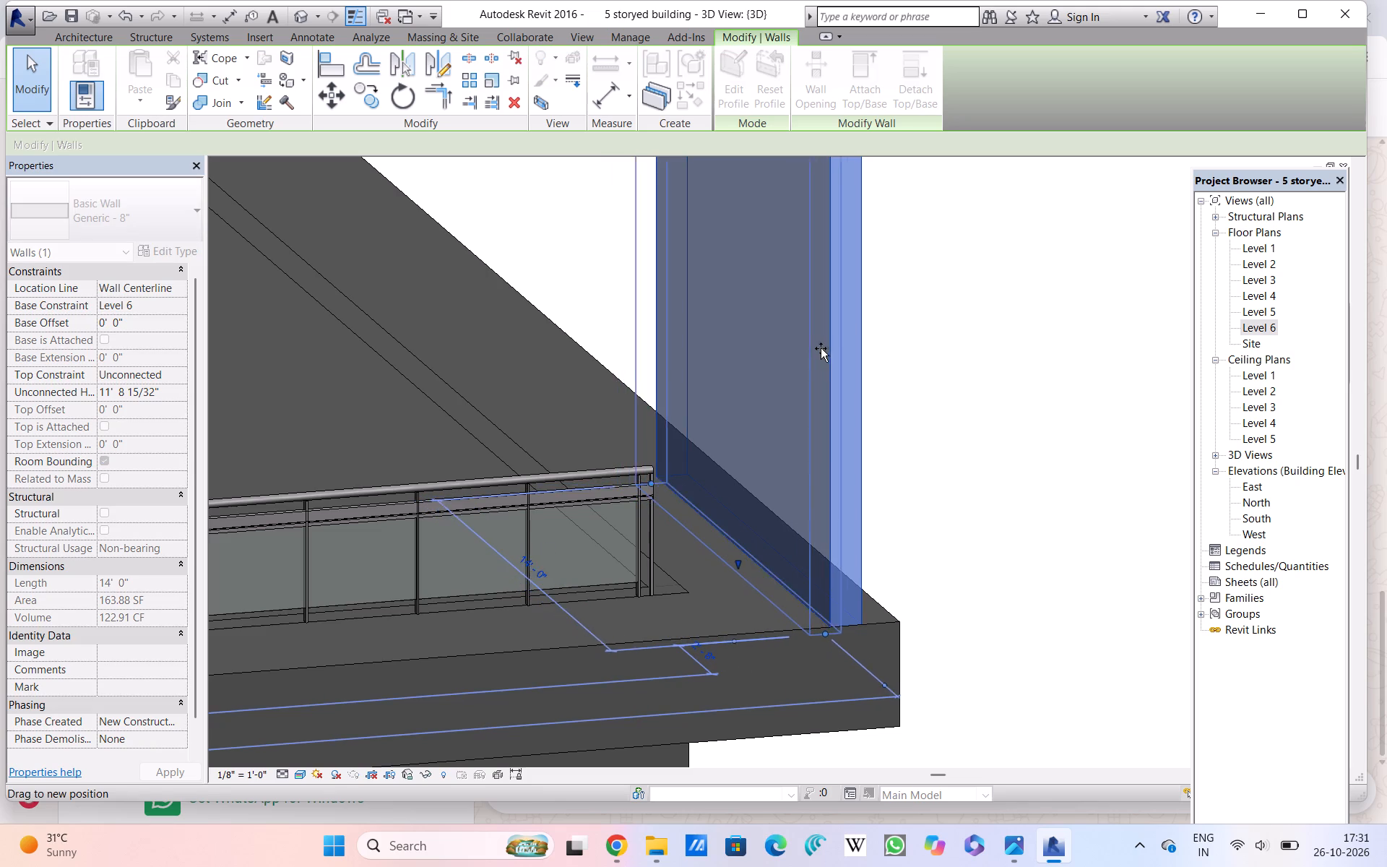
{"action": "left_click_drag", "start_coordinate": [821, 348], "coordinate": [830, 334]}
{"action": "left_click", "coordinate": [830, 334]}
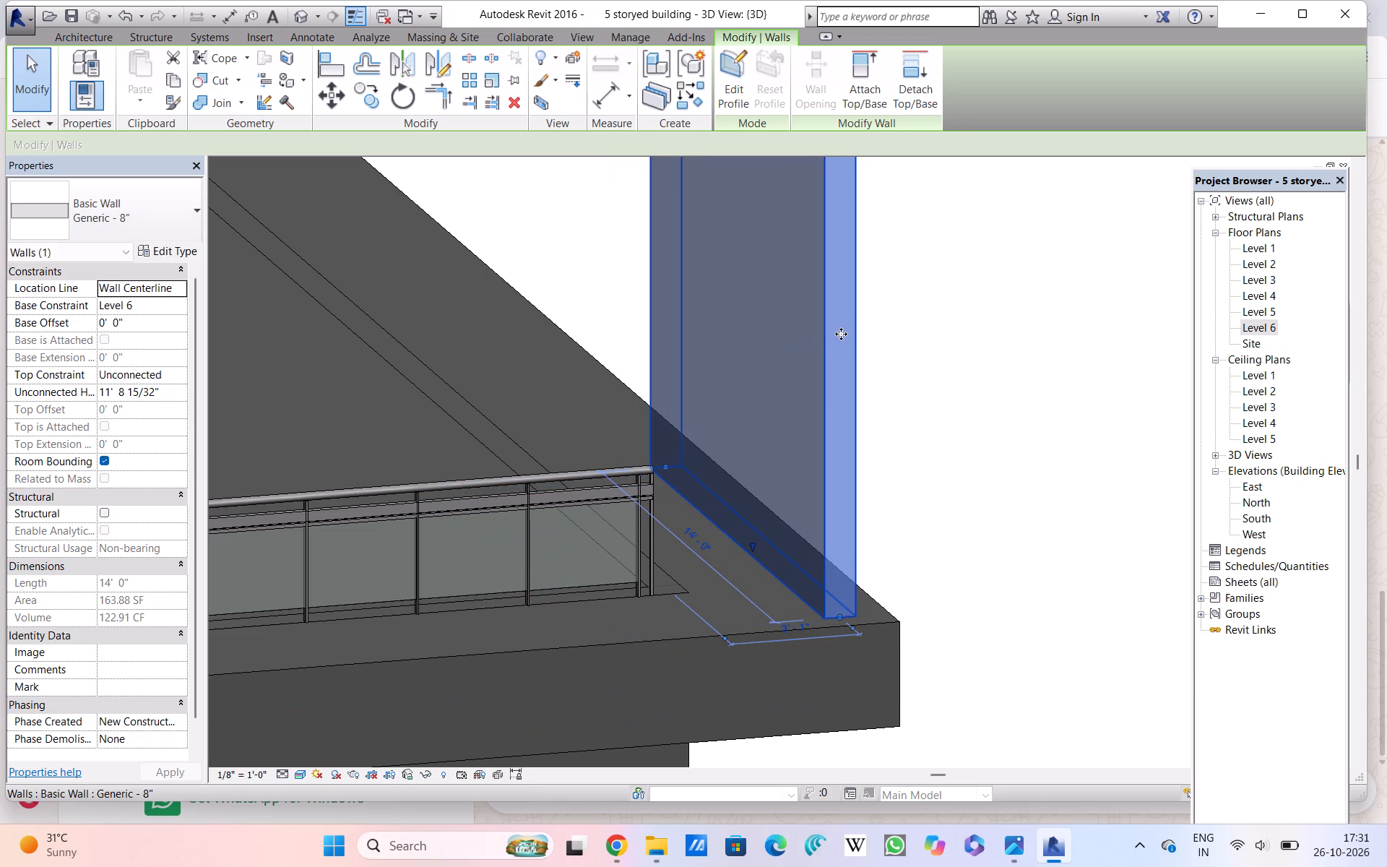
For the selected roof wall's Generic - 8" structure layer, set the Acoustic Ceiling Tile 24 x 24 material's surface pattern color to white.
{"action": "scroll", "coordinate": [870, 330], "scroll_direction": "up", "scroll_amount": 3}
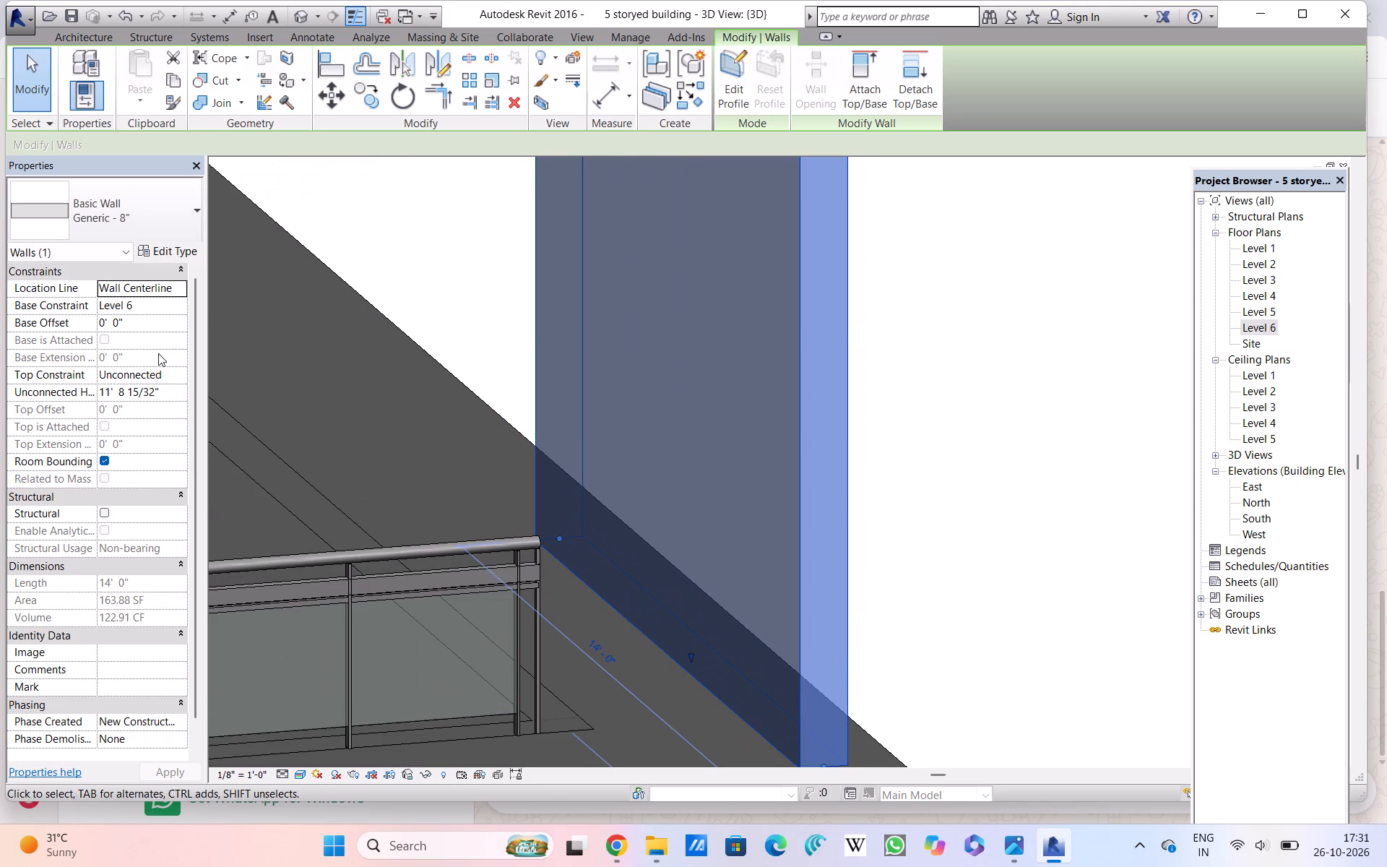
{"action": "left_click", "coordinate": [157, 251]}
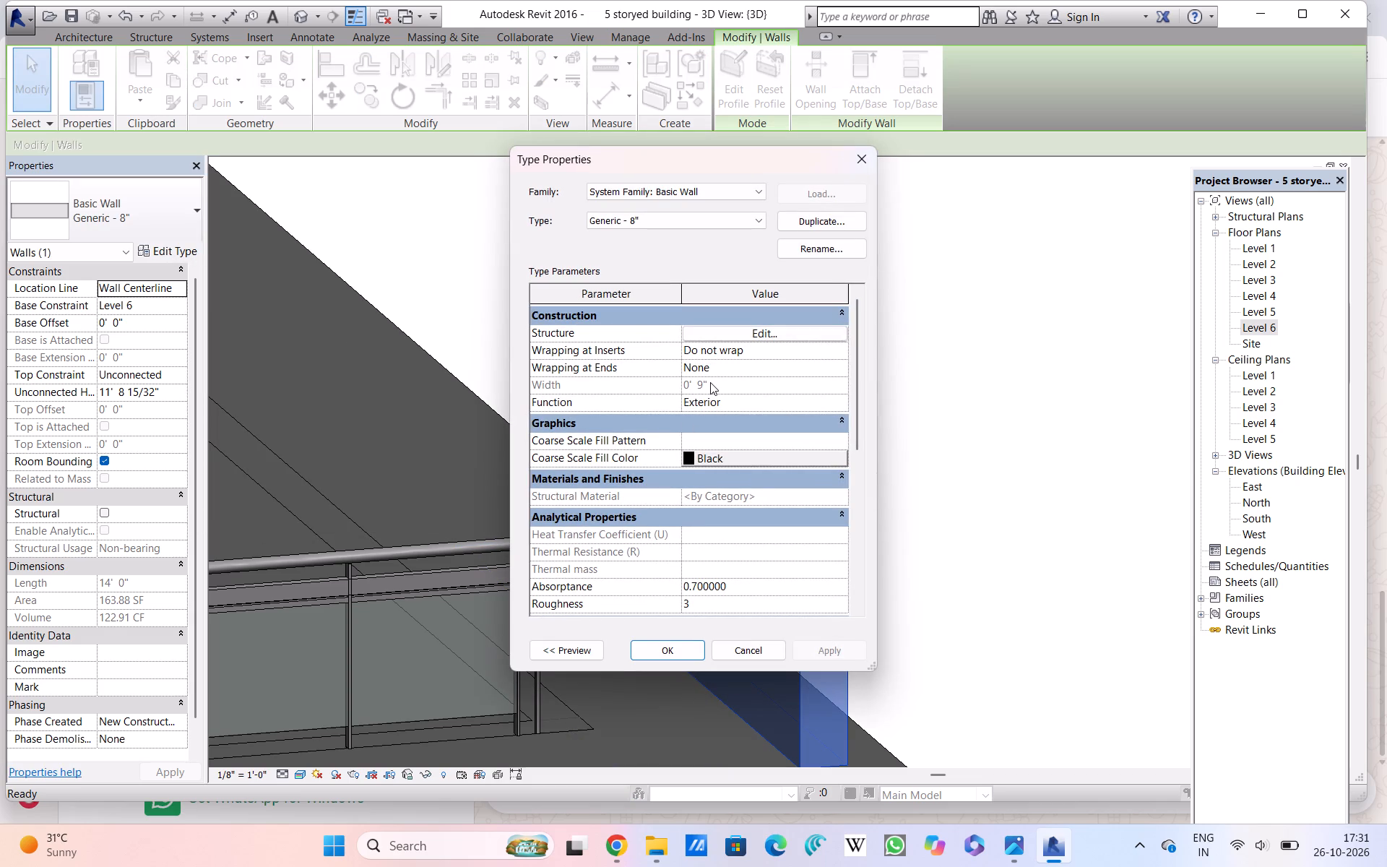
{"action": "left_click", "coordinate": [710, 382]}
{"action": "left_click", "coordinate": [757, 329]}
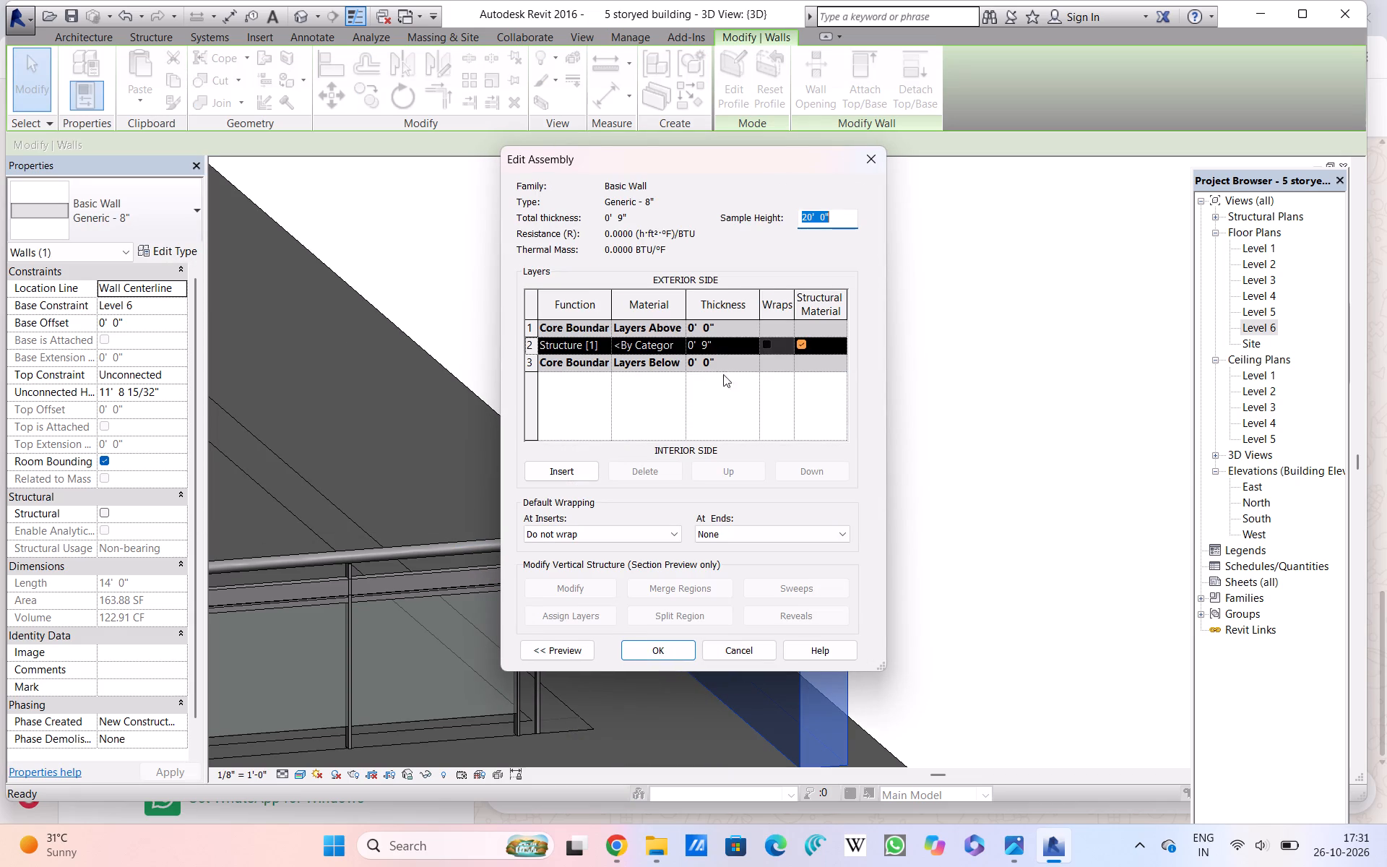
{"action": "left_click", "coordinate": [717, 344]}
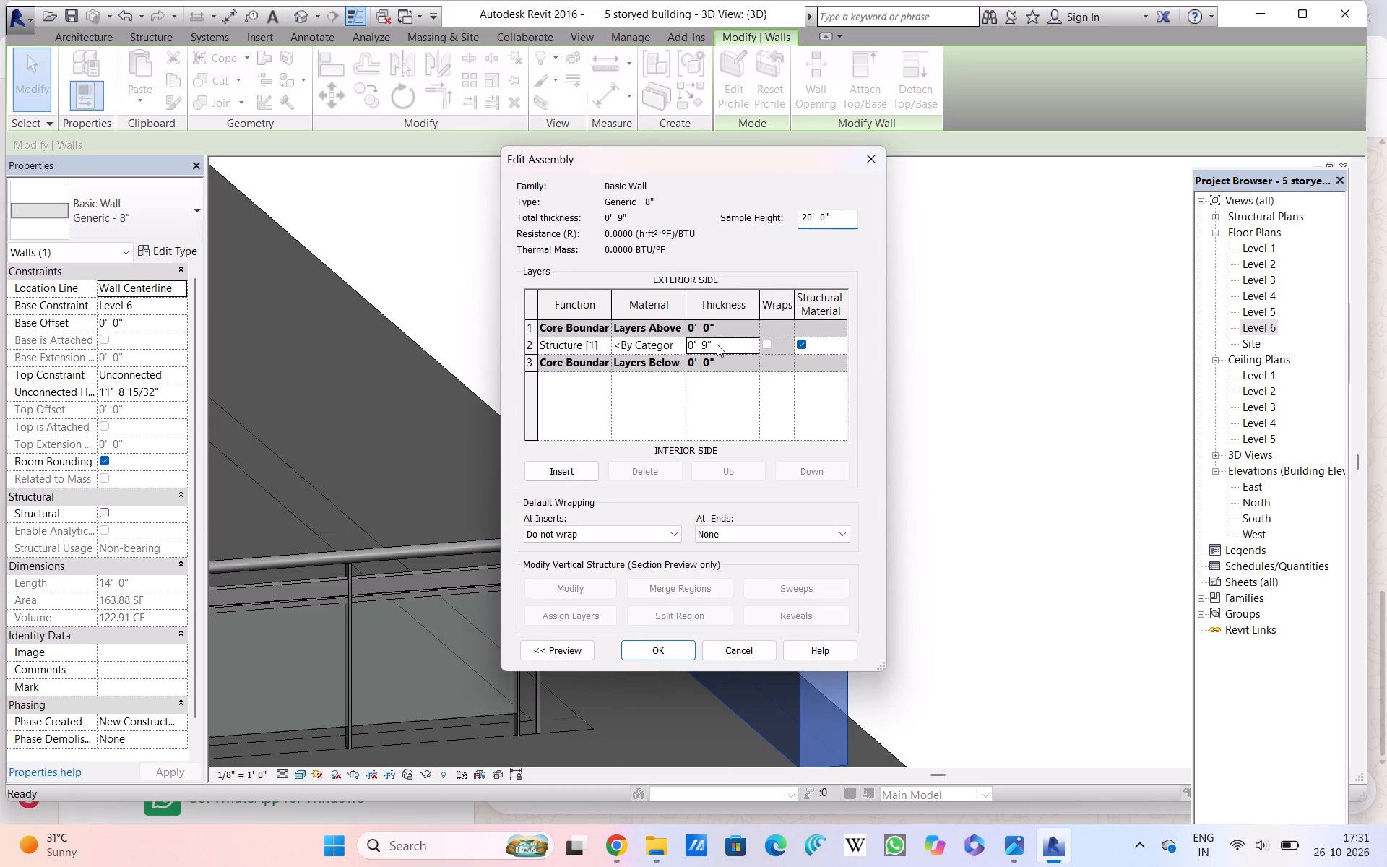
{"action": "left_click_drag", "start_coordinate": [717, 344], "coordinate": [683, 346]}
{"action": "left_click", "coordinate": [683, 346]}
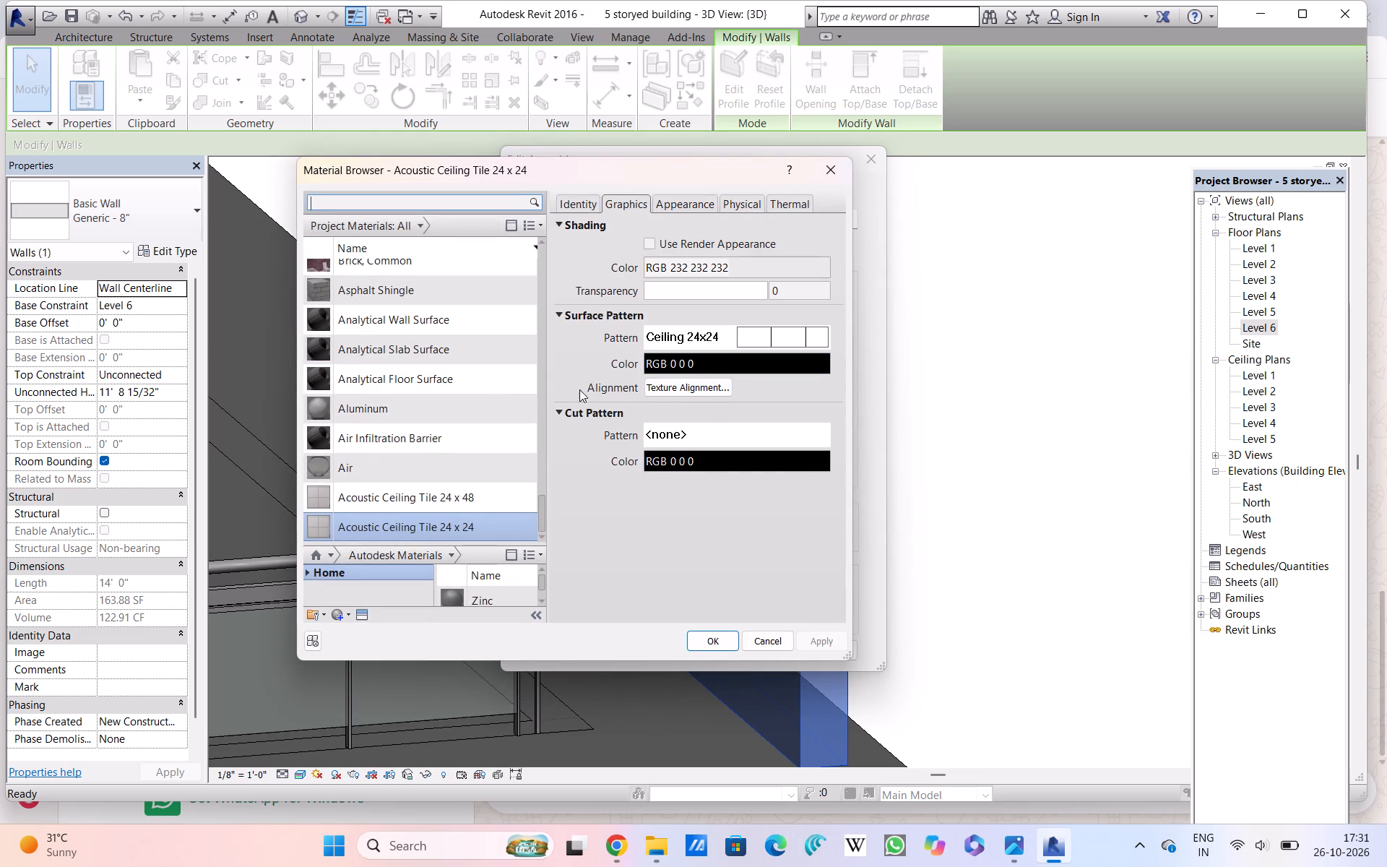
{"action": "left_click", "coordinate": [714, 356]}
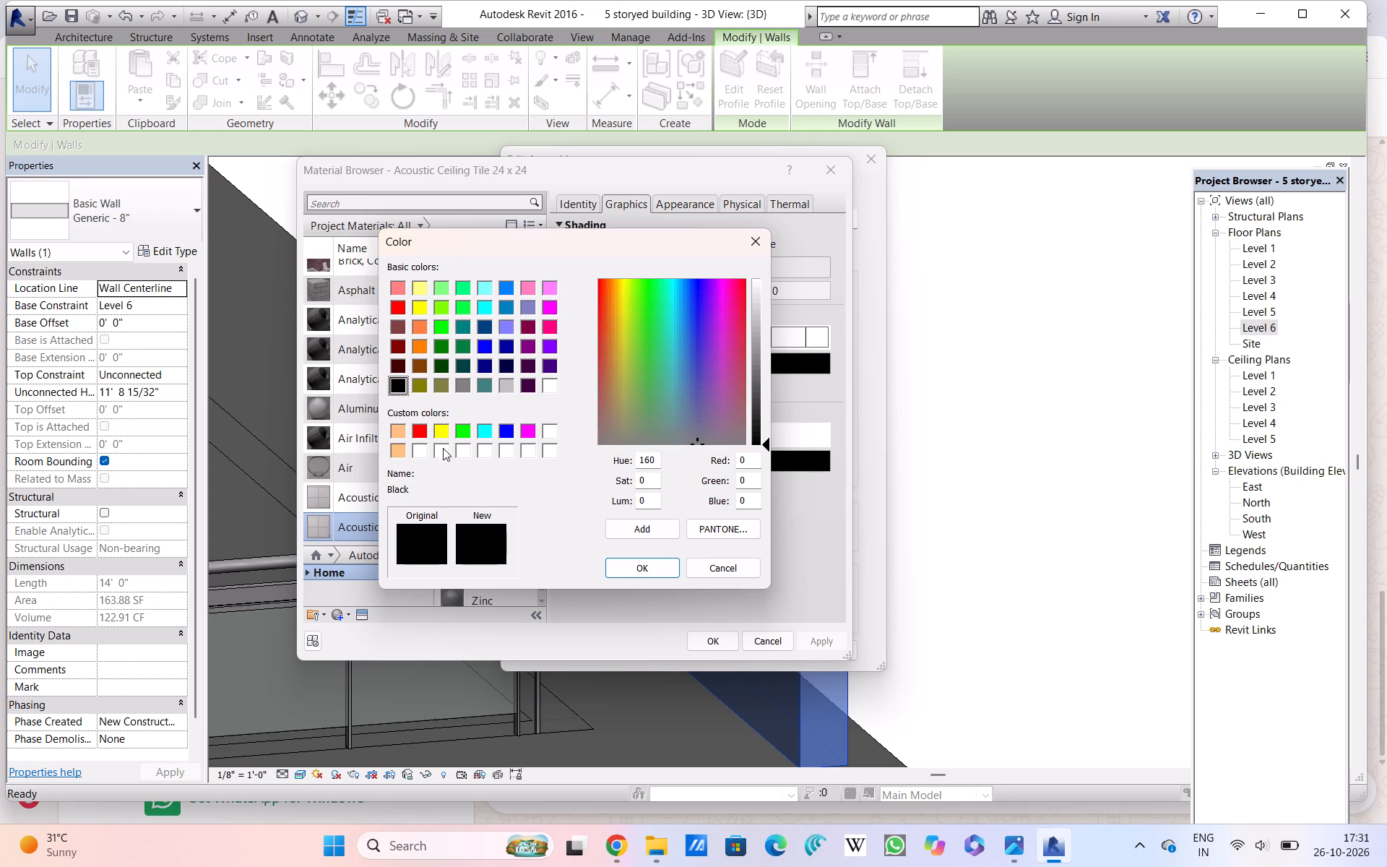
{"action": "left_click", "coordinate": [464, 449]}
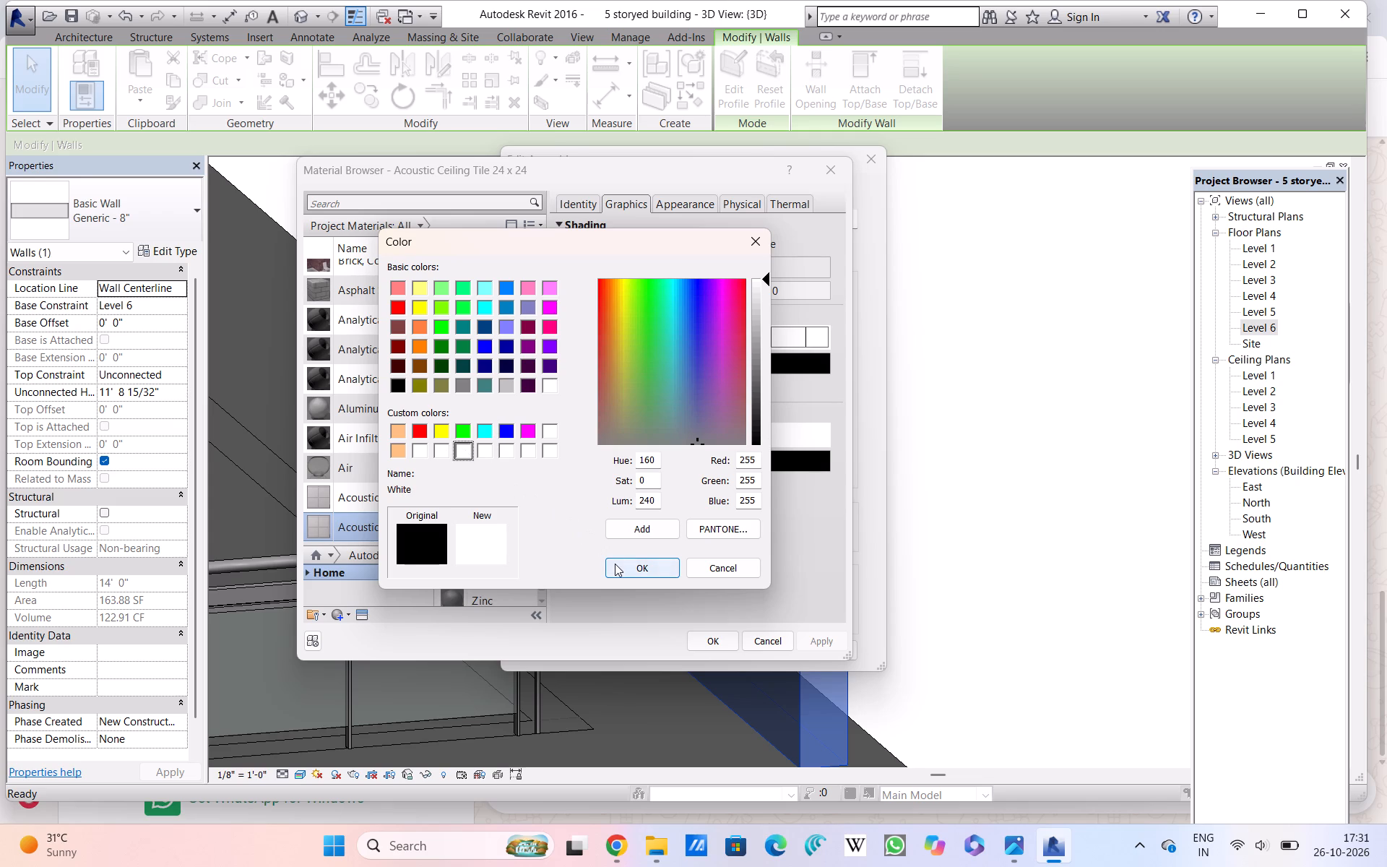
{"action": "left_click", "coordinate": [615, 564]}
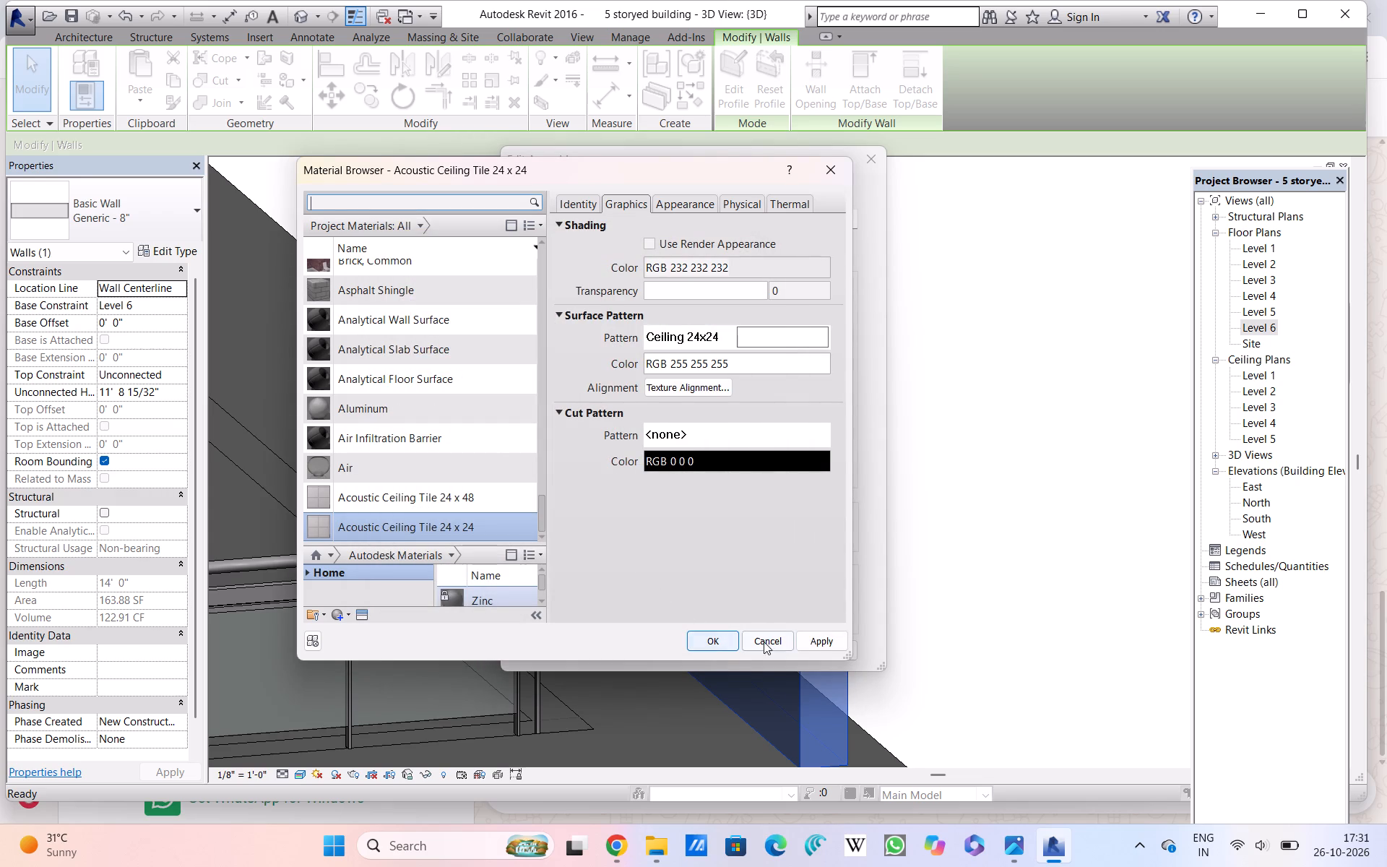
{"action": "double_click", "coordinate": [814, 637]}
Assign the Acoustic Ceiling Tile 24 x 24 material to the Generic - 8" wall type's structure layer and apply the type change.
{"action": "left_click", "coordinate": [702, 647]}
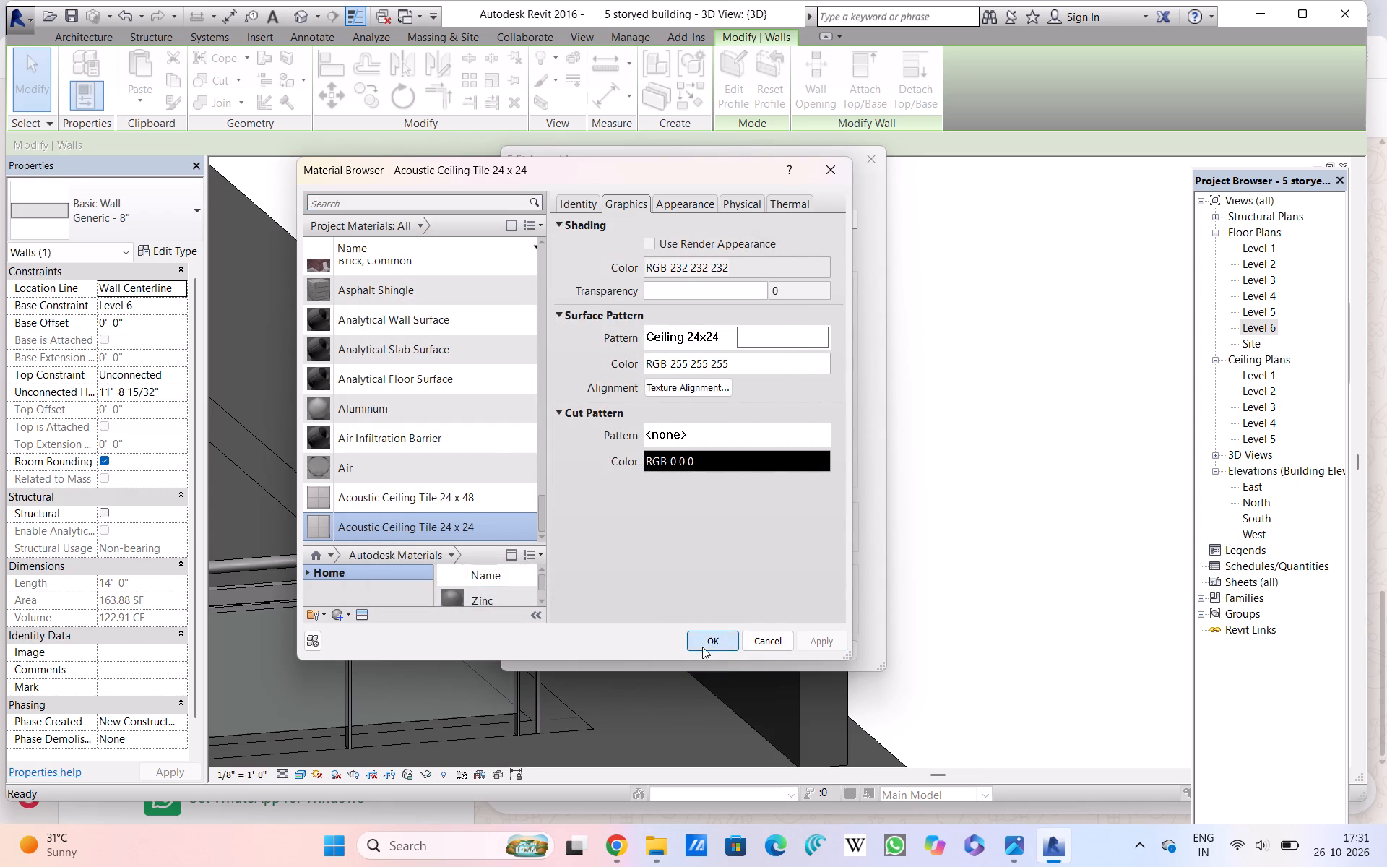
{"action": "left_click", "coordinate": [648, 642]}
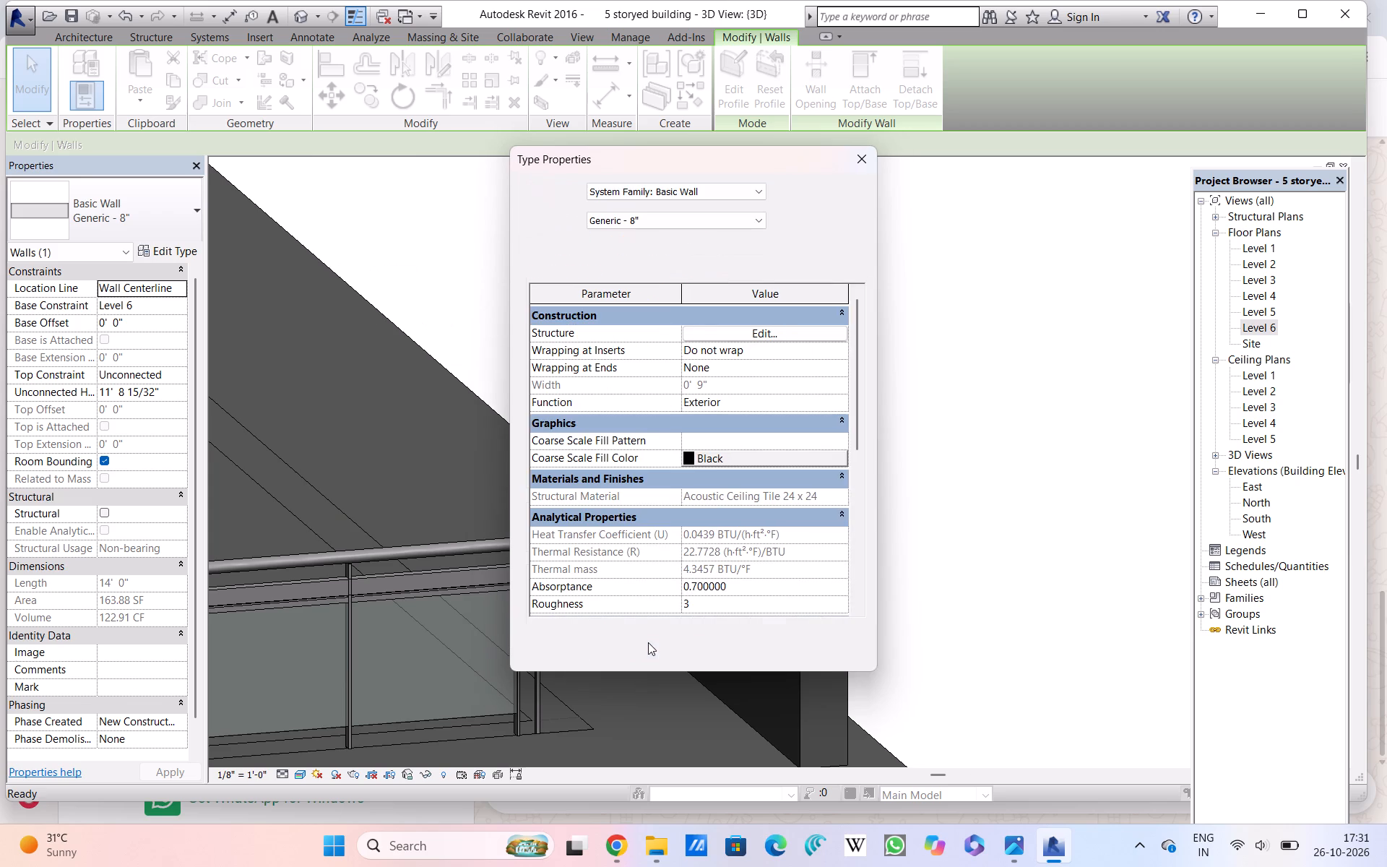
{"action": "left_click", "coordinate": [822, 655]}
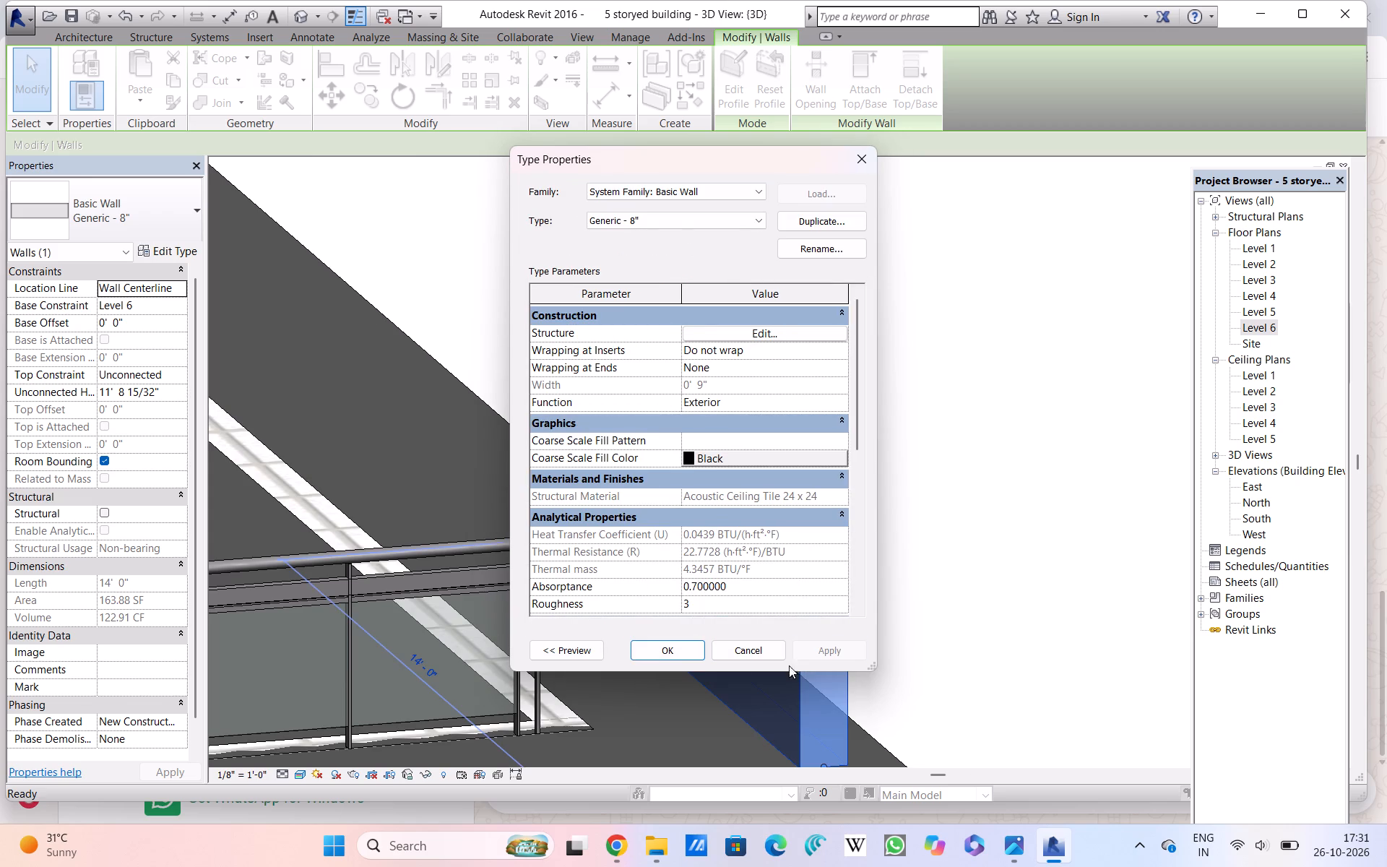
{"action": "left_click", "coordinate": [664, 652]}
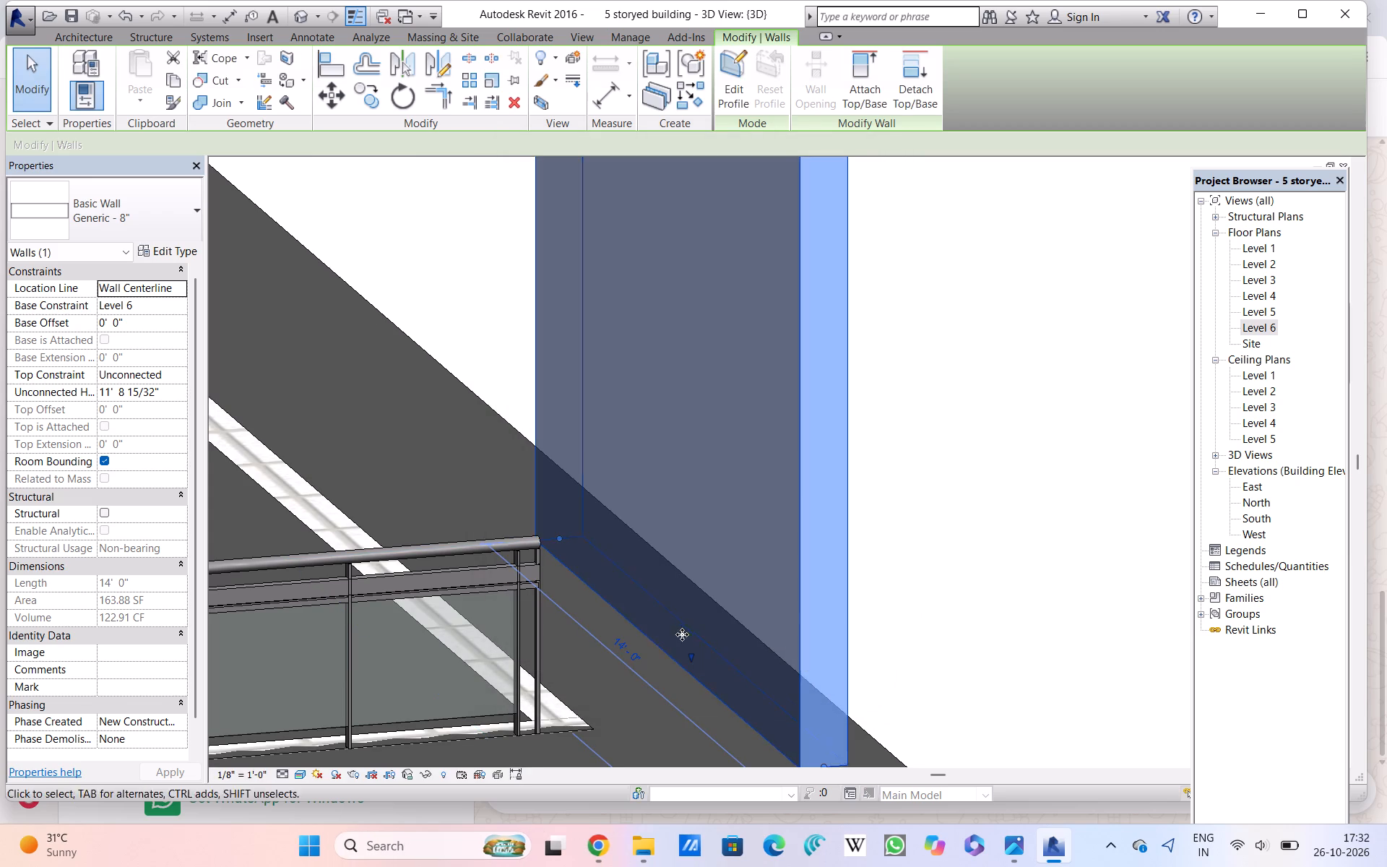
Deselect the wall and dismiss the Autodesk notification card covering the drawing area.
{"action": "left_click", "coordinate": [972, 587]}
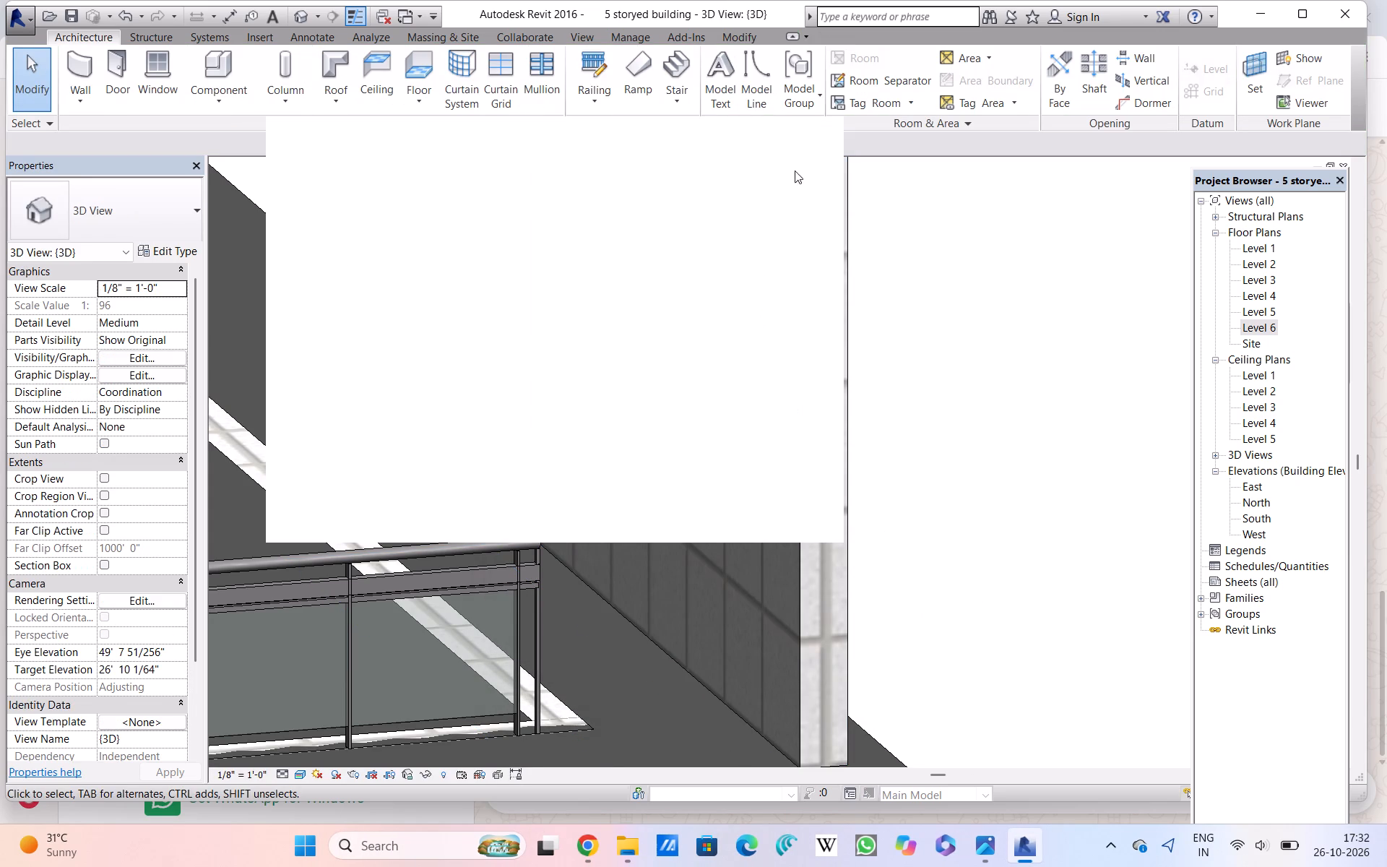
{"action": "left_click", "coordinate": [819, 144]}
{"action": "double_click", "coordinate": [810, 144]}
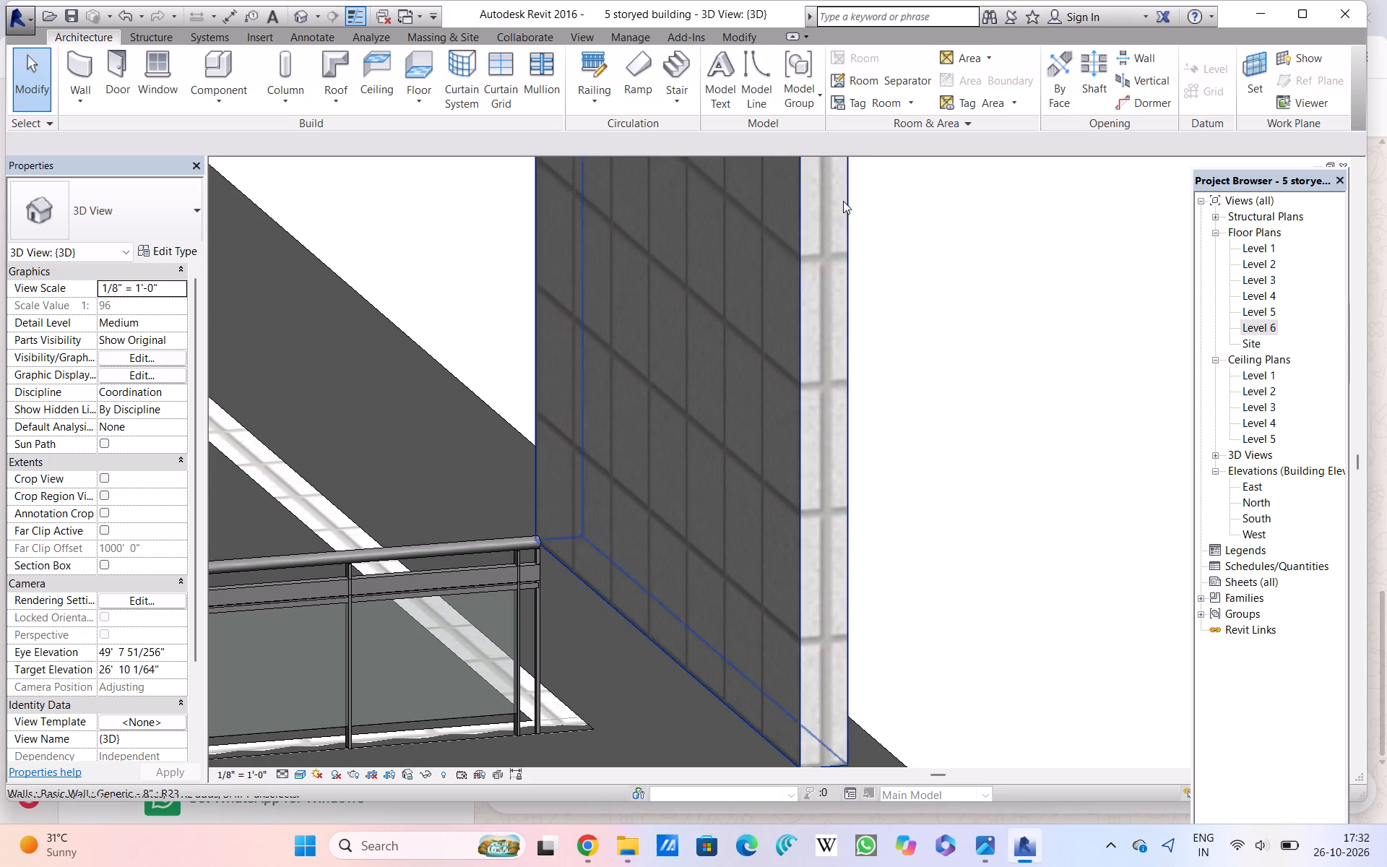
Examine the building's facade, roof slab and corner wall in the 3D view from several angles.
{"action": "scroll", "coordinate": [887, 296], "scroll_direction": "down", "scroll_amount": 12}
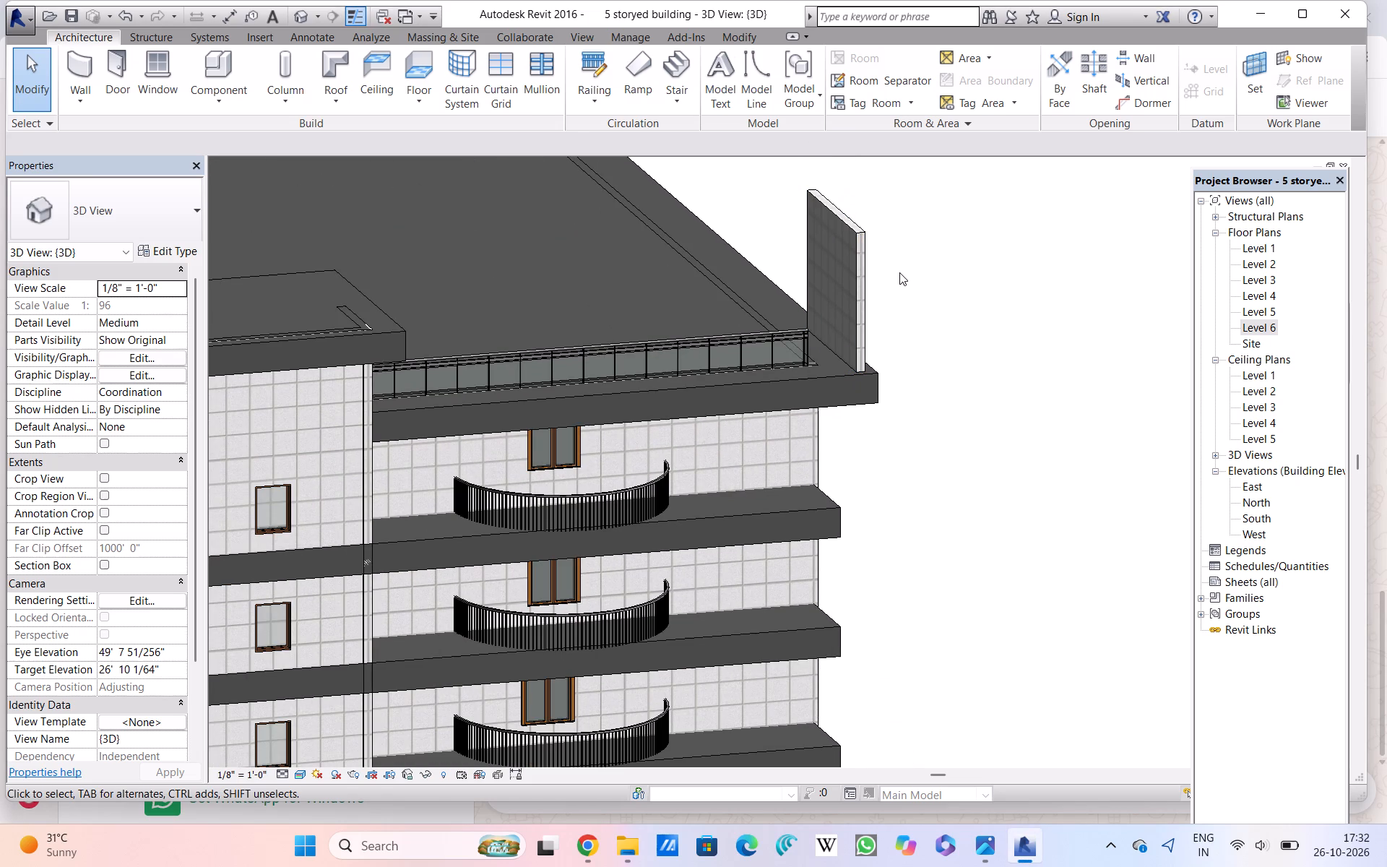
{"action": "left_click", "coordinate": [901, 272]}
{"action": "scroll", "coordinate": [898, 280], "scroll_direction": "down", "scroll_amount": 1, "text": "shift"}
{"action": "middle_click_drag", "start_coordinate": [898, 280], "coordinate": [785, 328], "text": "shift"}
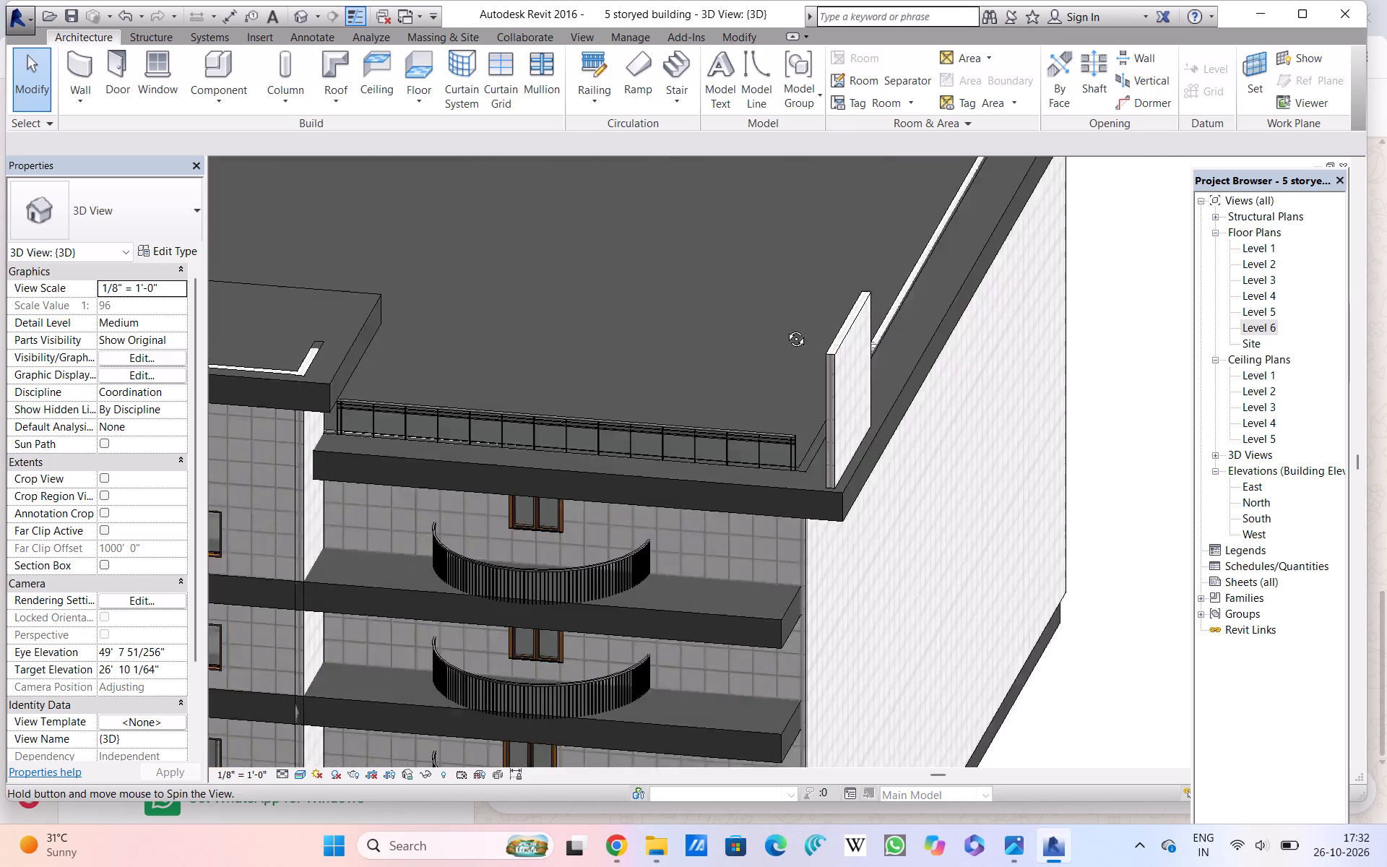
{"action": "middle_click_drag", "start_coordinate": [785, 328], "coordinate": [780, 330], "text": "shift"}
{"action": "scroll", "coordinate": [790, 292], "scroll_direction": "down", "scroll_amount": 6}
{"action": "middle_click_drag", "start_coordinate": [786, 278], "coordinate": [792, 254], "text": "shift"}
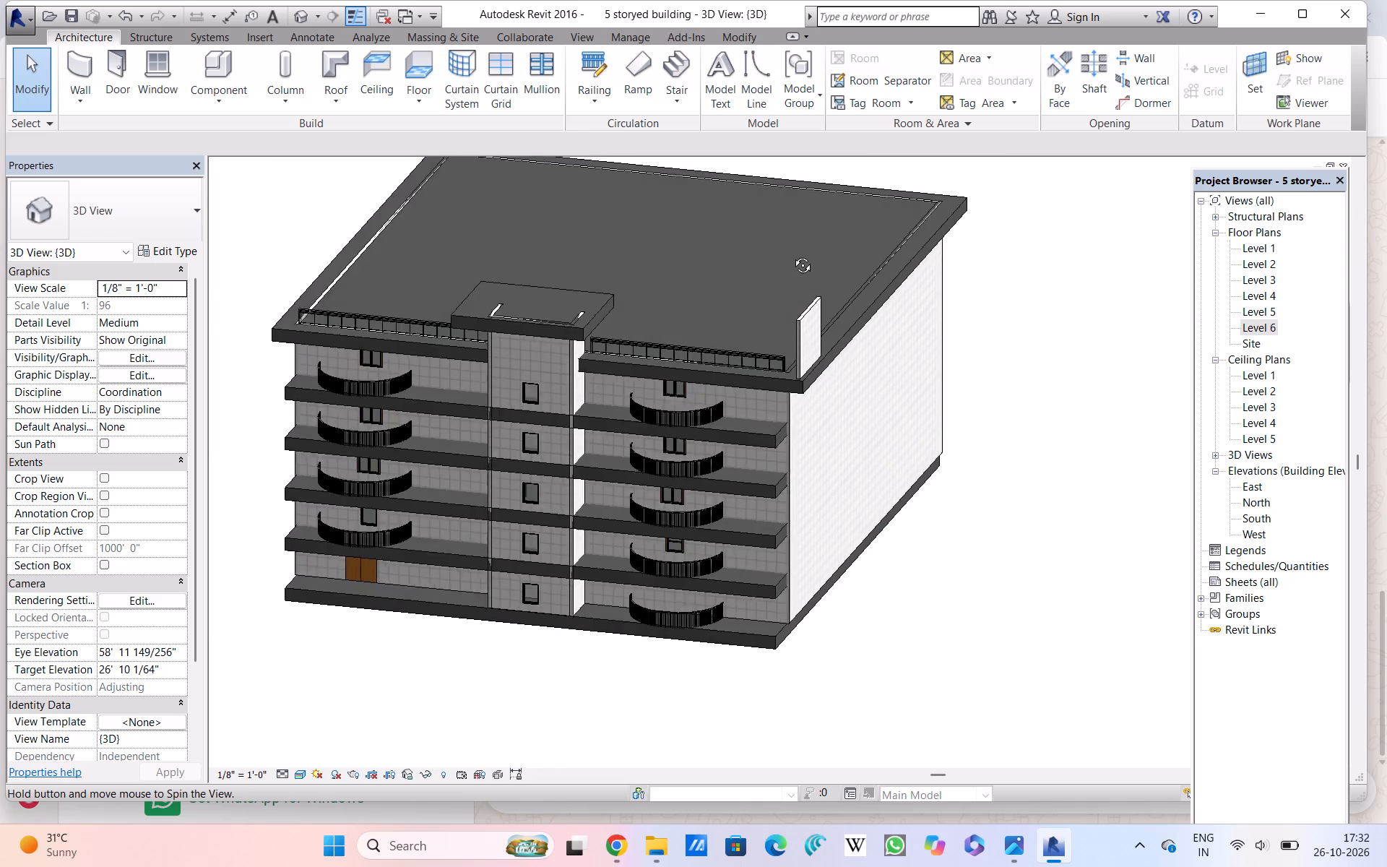
{"action": "middle_click_drag", "start_coordinate": [792, 254], "coordinate": [830, 206], "text": "shift"}
{"action": "middle_click_drag", "start_coordinate": [756, 232], "coordinate": [750, 240]}
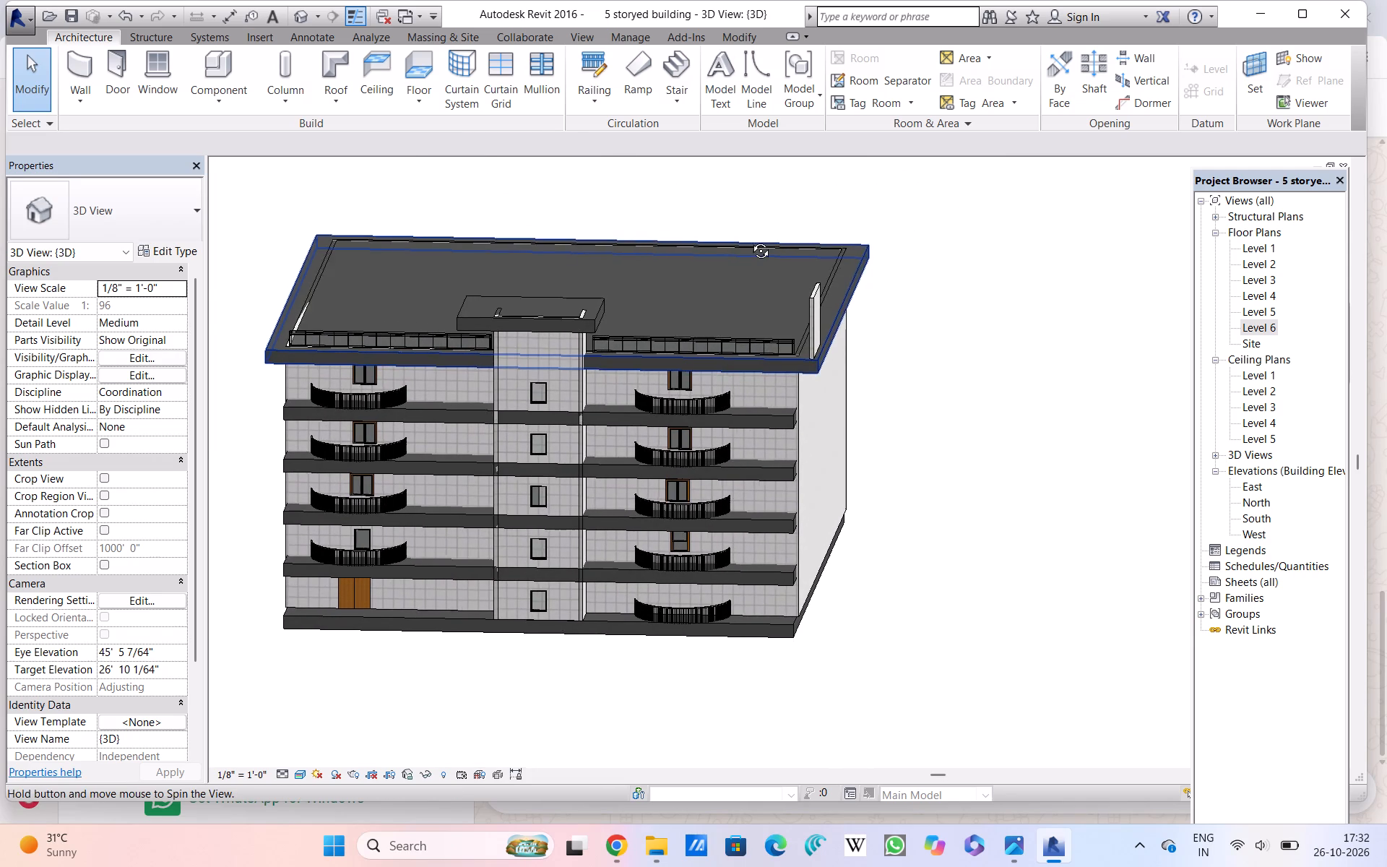
{"action": "middle_click_drag", "start_coordinate": [750, 240], "coordinate": [752, 200]}
{"action": "middle_click_drag", "start_coordinate": [597, 225], "coordinate": [723, 310]}
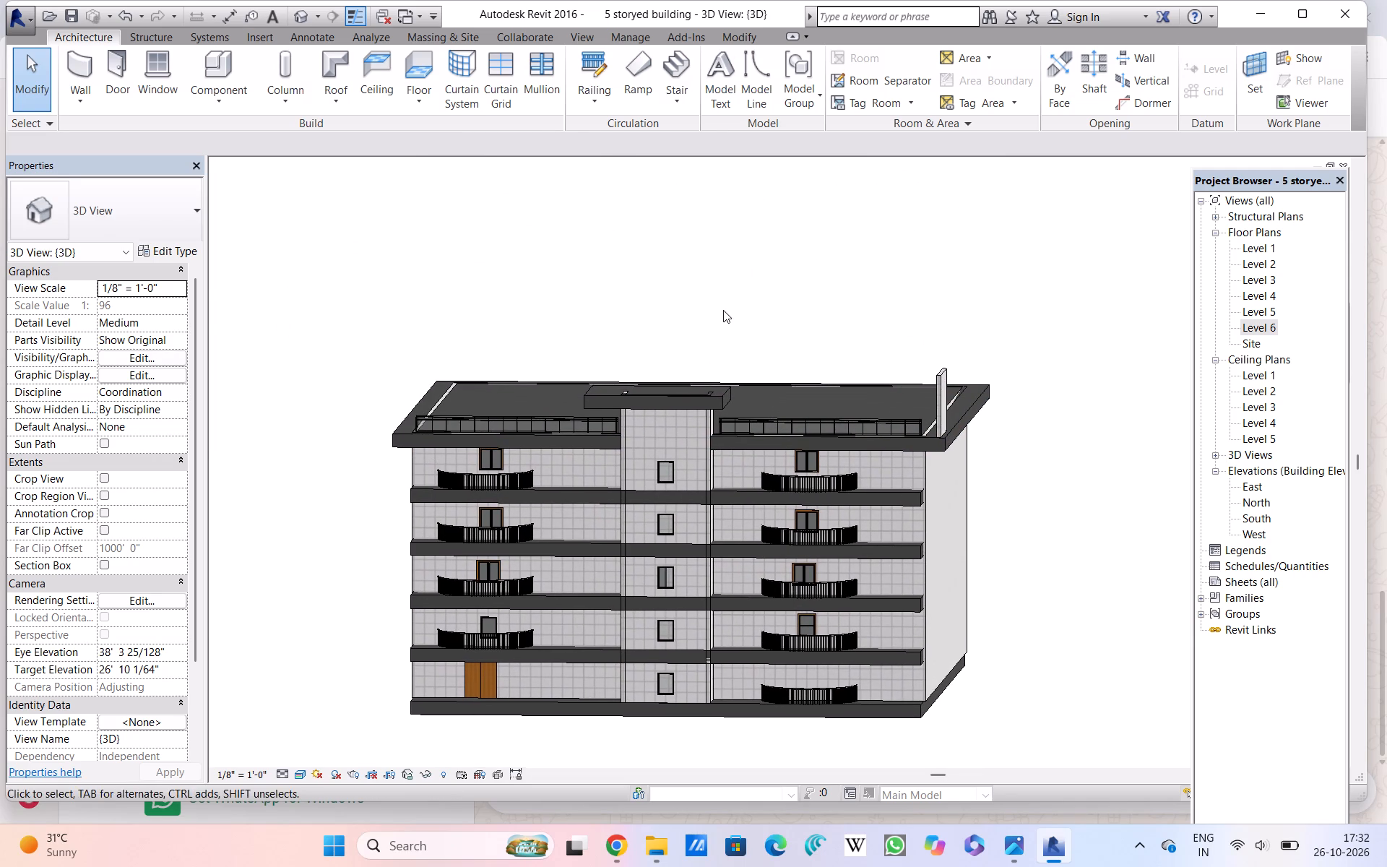
{"action": "middle_click_drag", "start_coordinate": [680, 386], "coordinate": [618, 325]}
{"action": "scroll", "coordinate": [614, 329], "scroll_direction": "up", "scroll_amount": 3}
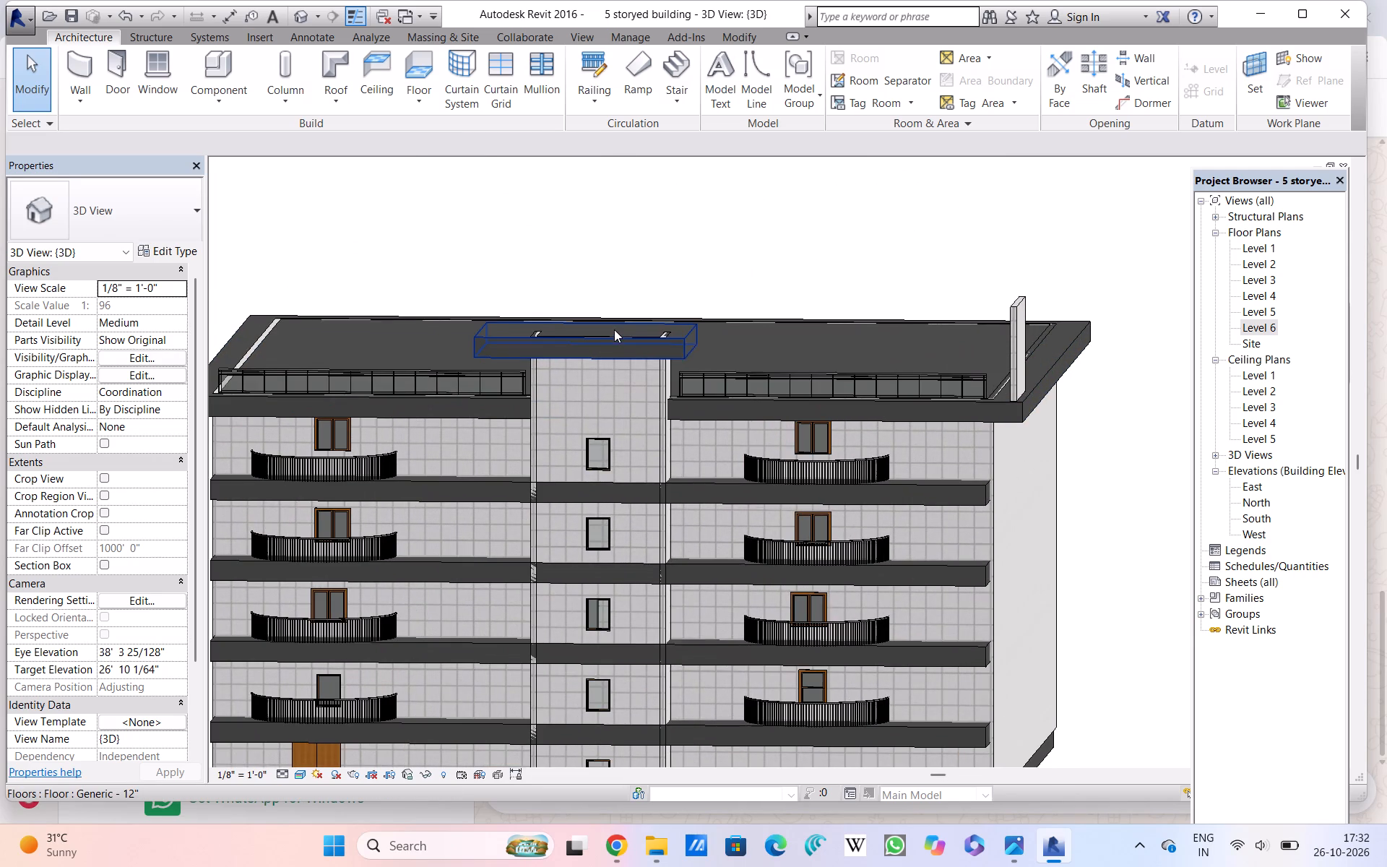
{"action": "scroll", "coordinate": [614, 329], "scroll_direction": "down", "scroll_amount": 1}
{"action": "middle_click_drag", "start_coordinate": [614, 329], "coordinate": [639, 328], "text": "shift"}
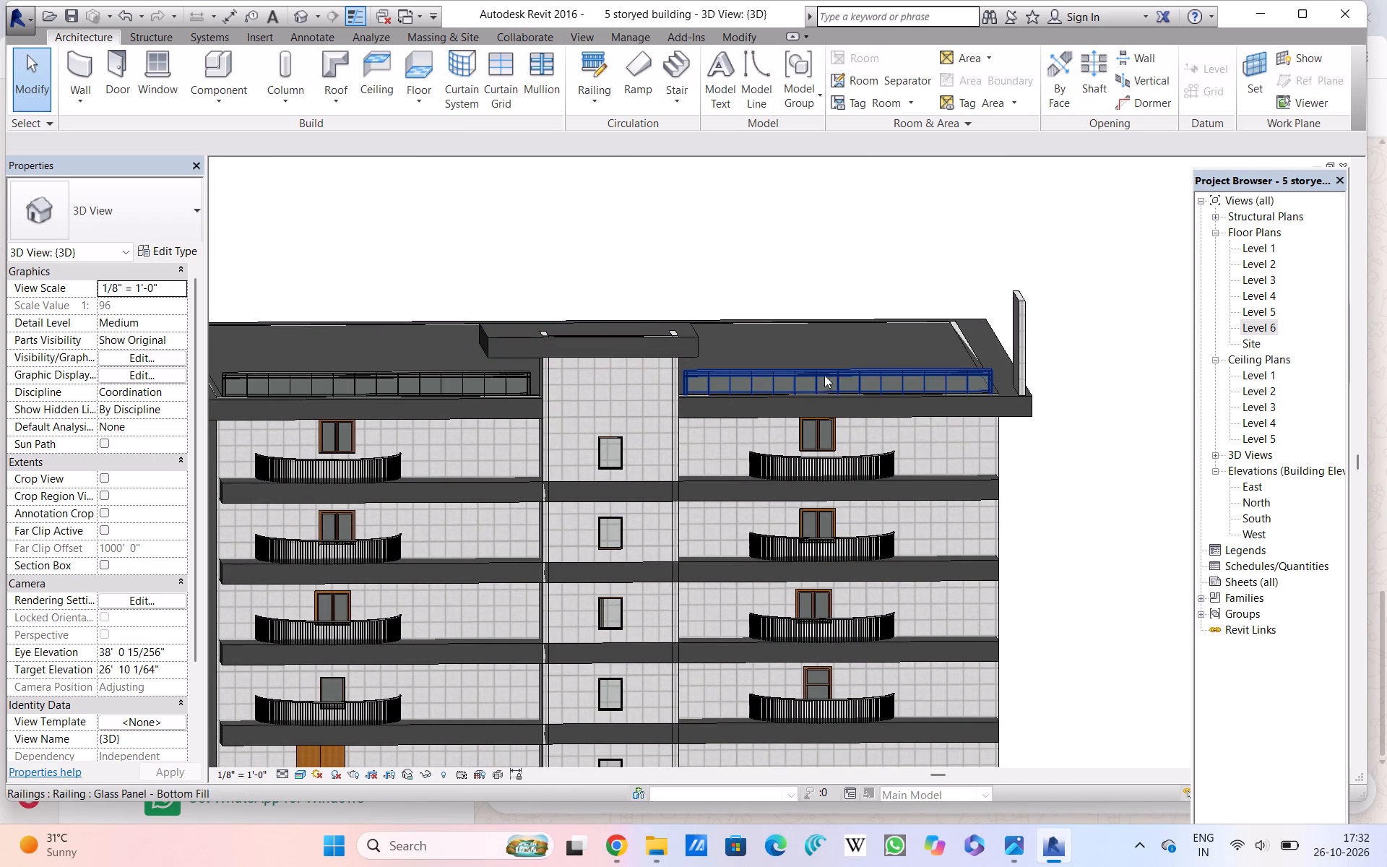
Duplicate the roof slab corner wall's Generic - 8" type under the name ext.
{"action": "left_click", "coordinate": [1015, 352]}
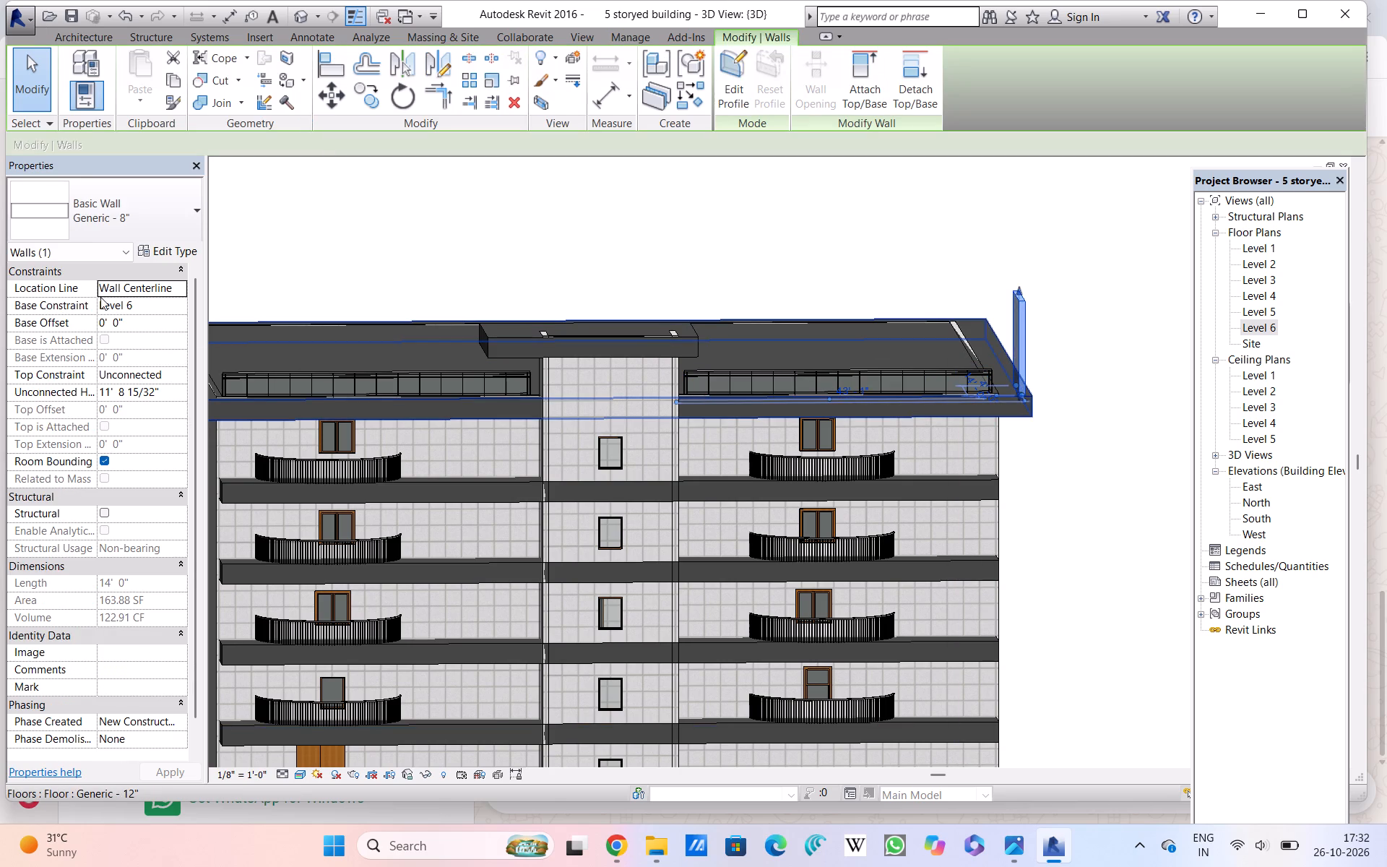
{"action": "left_click", "coordinate": [181, 249]}
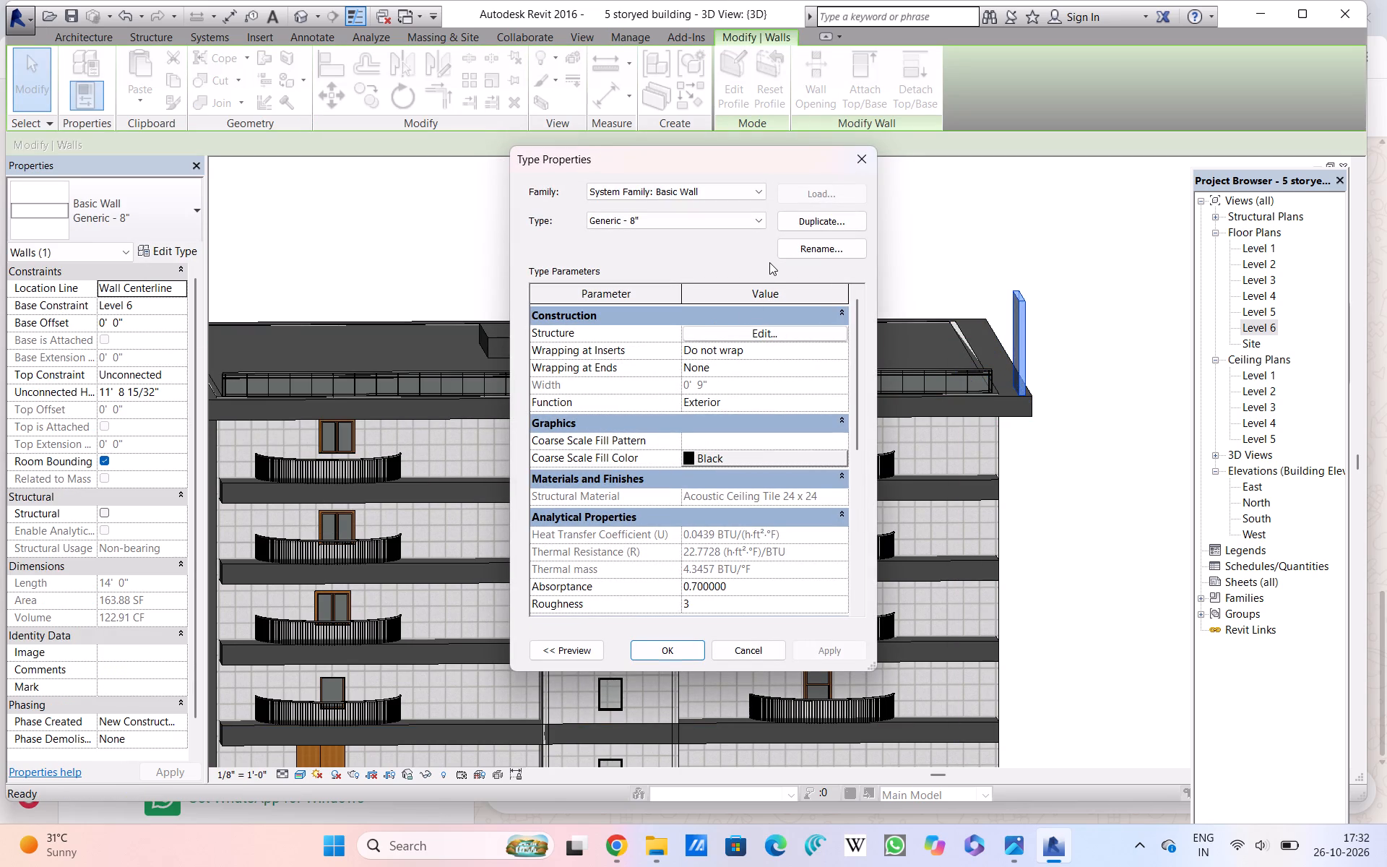
{"action": "left_click", "coordinate": [821, 218]}
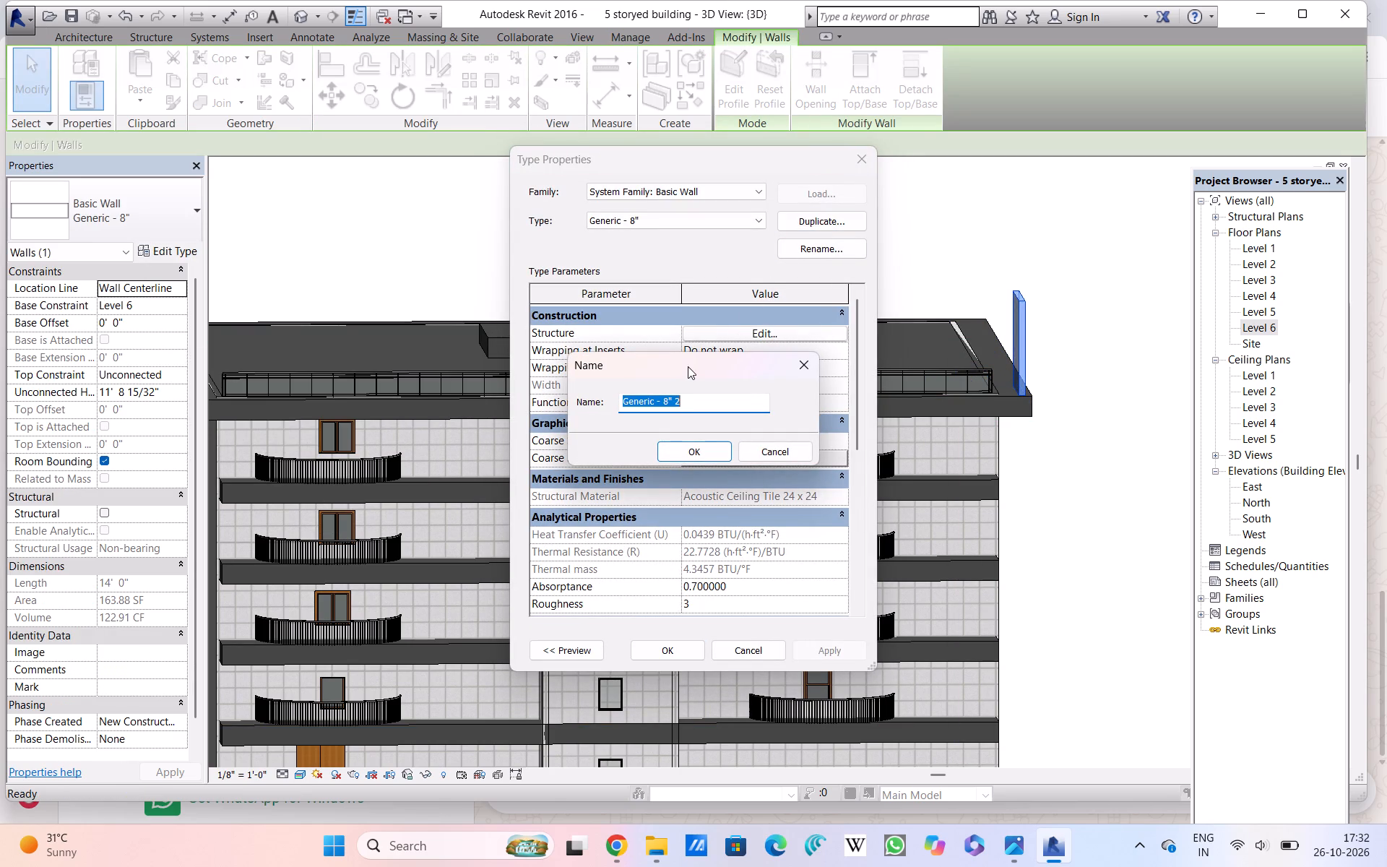
{"action": "key", "text": "BackSpace"}
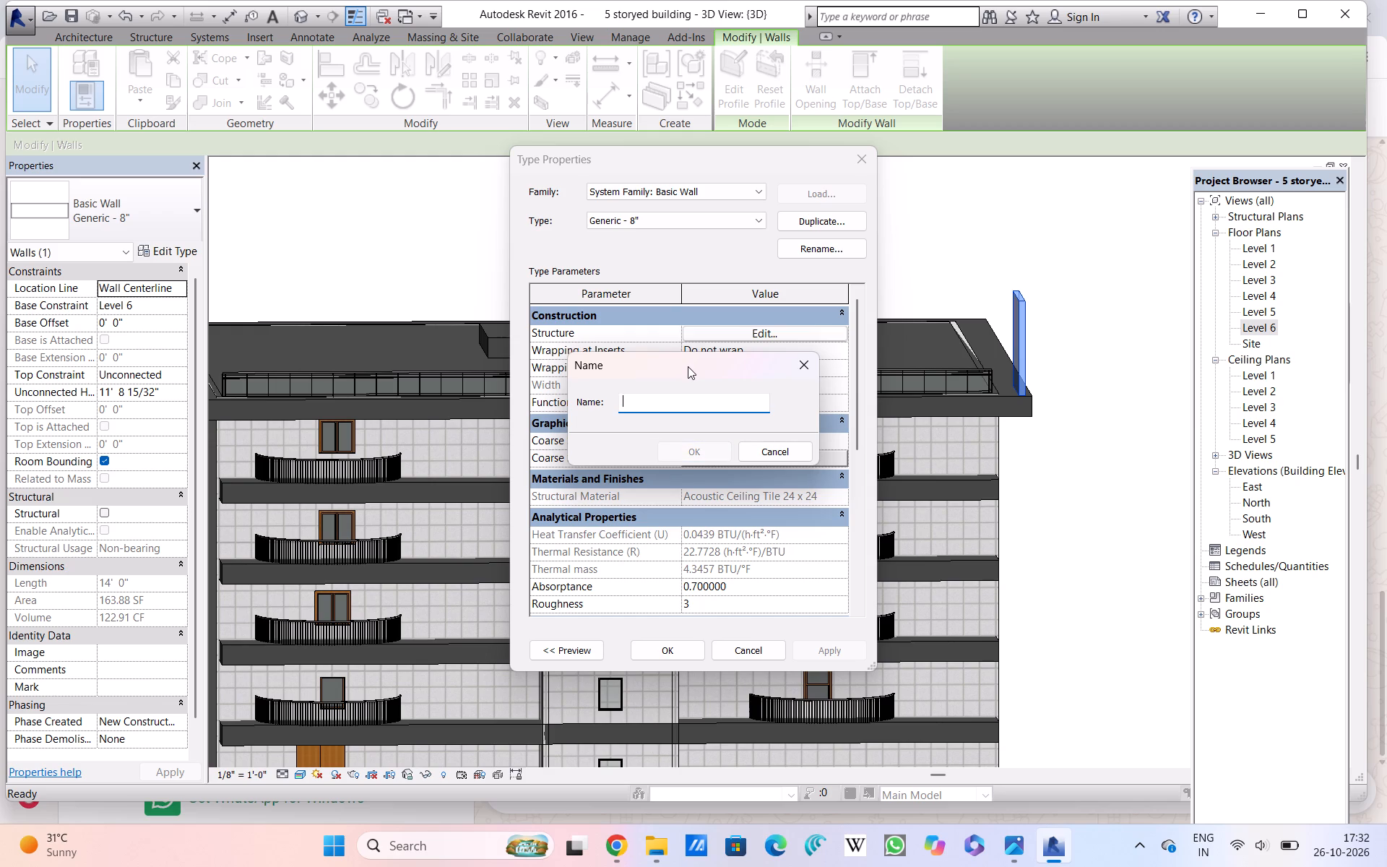
{"action": "type", "text": "ext"}
{"action": "left_click_drag", "start_coordinate": [693, 447], "coordinate": [693, 457]}
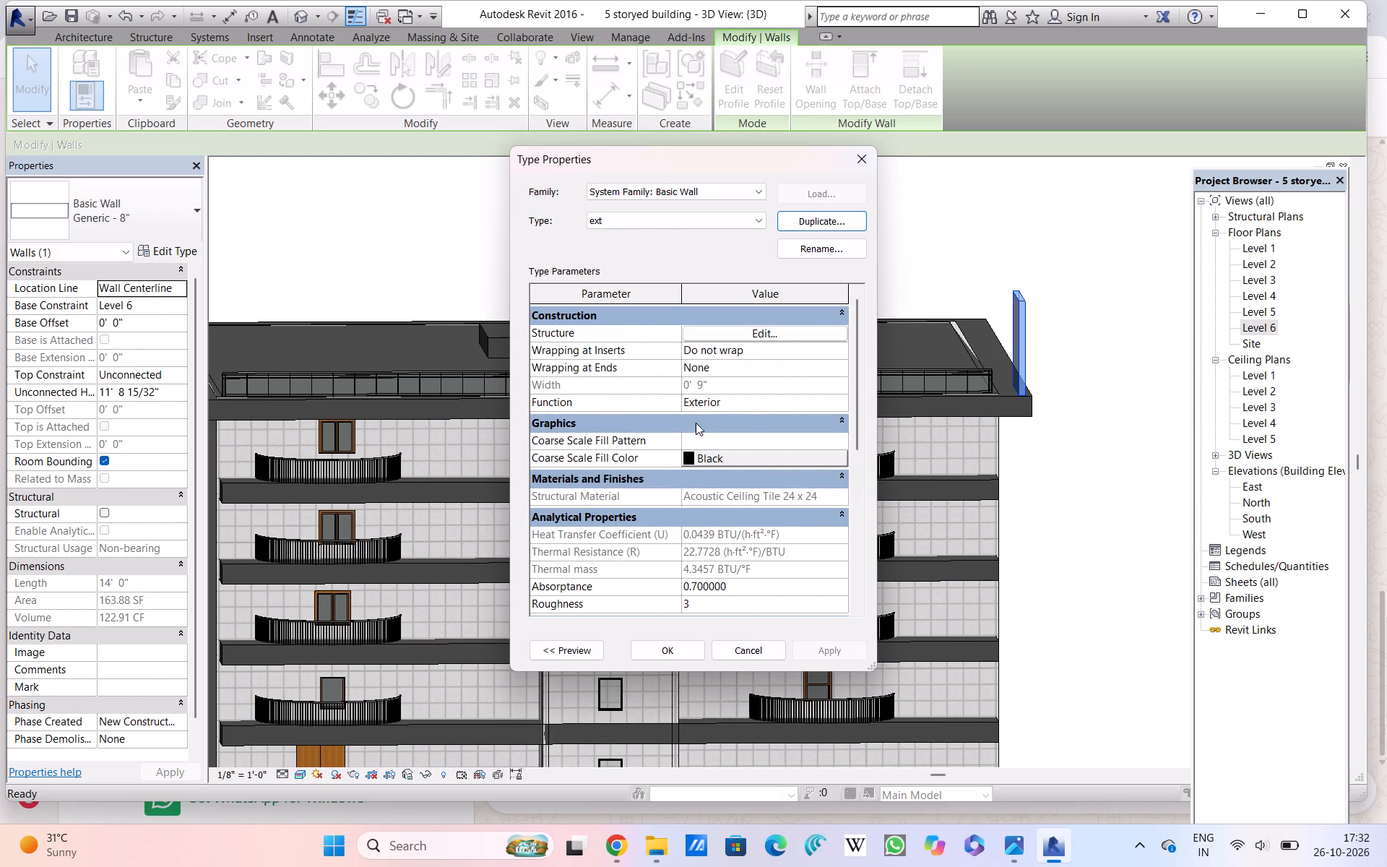
Set the structure layer thickness of the ext wall type to 11" and deselect the wall.
{"action": "left_click", "coordinate": [787, 331]}
{"action": "left_click", "coordinate": [726, 345]}
{"action": "left_click_drag", "start_coordinate": [726, 345], "coordinate": [687, 342]}
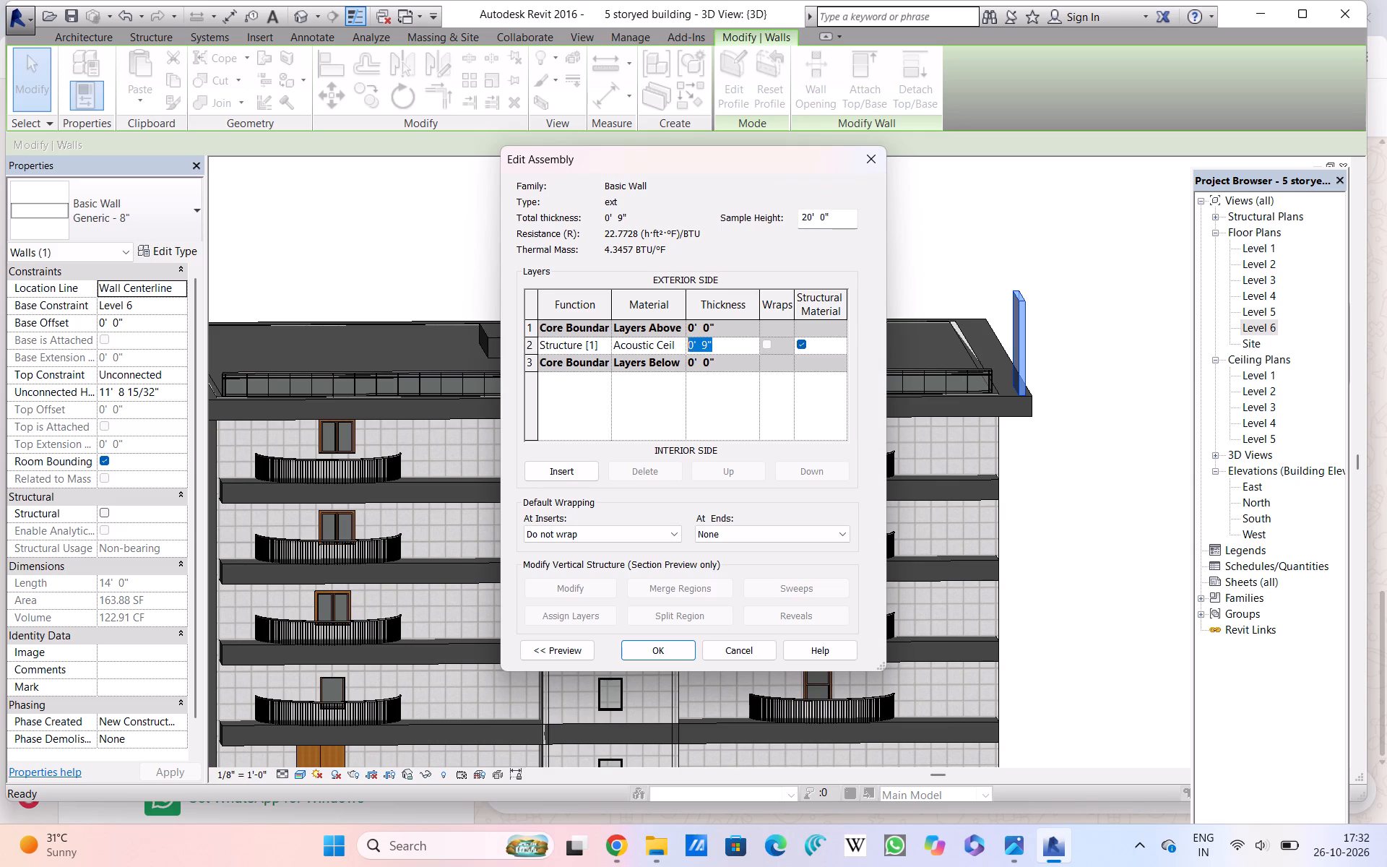
{"action": "left_click_drag", "start_coordinate": [687, 342], "coordinate": [683, 342]}
{"action": "key", "text": "BackSpace"}
{"action": "type", "text": "11"}
{"action": "key", "text": "shift+quotedbl"}
{"action": "key", "text": "Return"}
{"action": "left_click", "coordinate": [657, 642]}
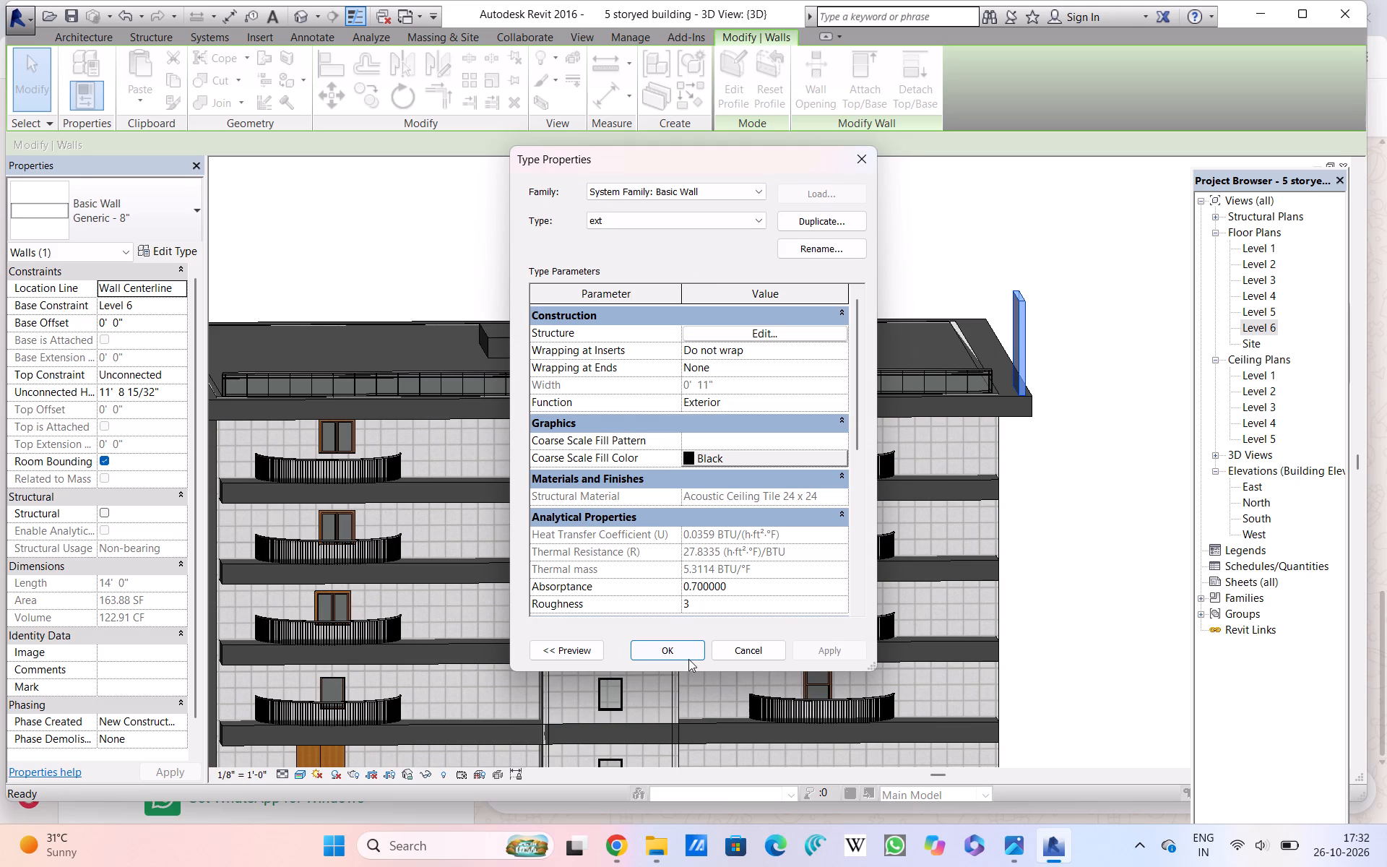
{"action": "left_click", "coordinate": [686, 655]}
{"action": "left_click", "coordinate": [1096, 629]}
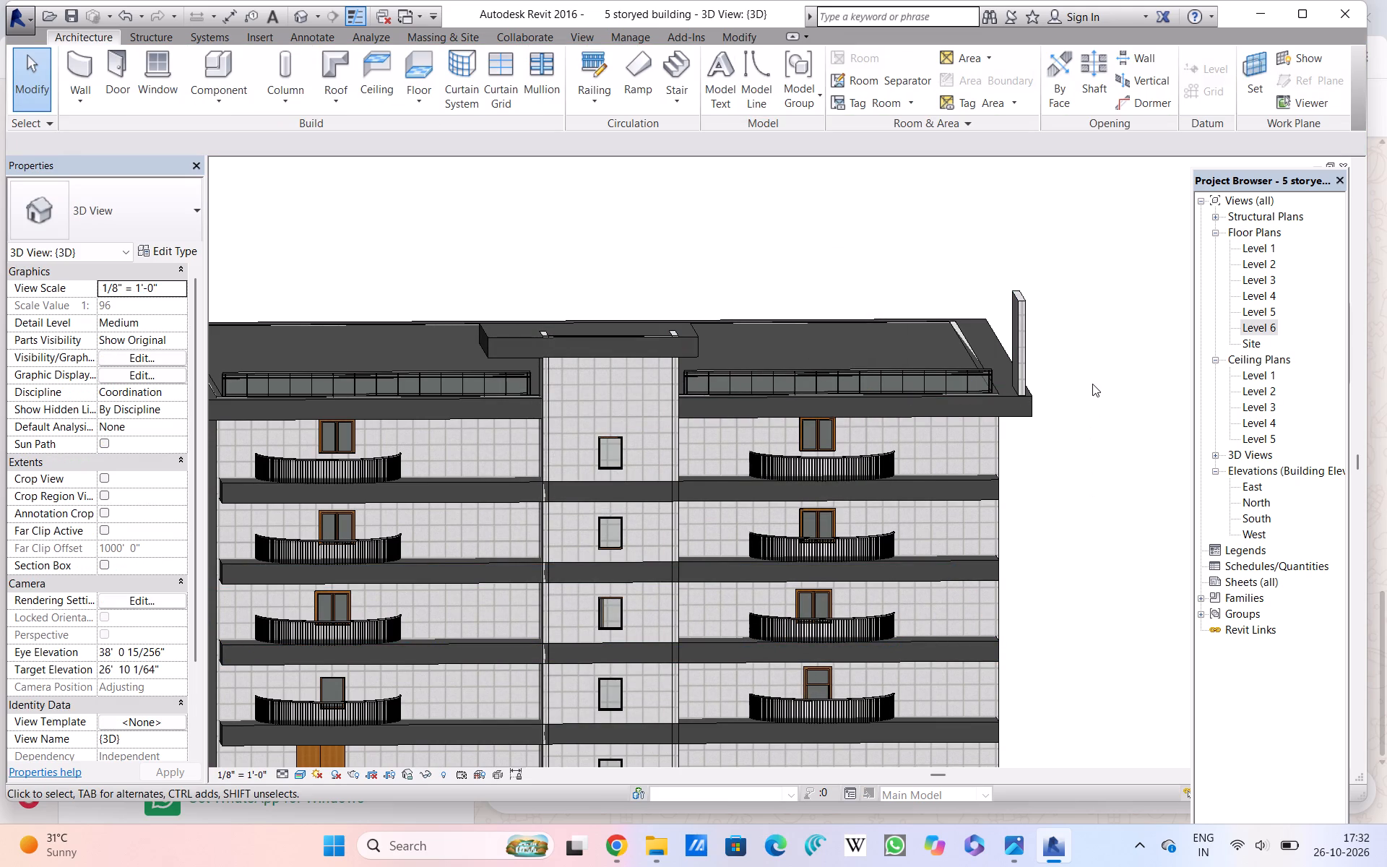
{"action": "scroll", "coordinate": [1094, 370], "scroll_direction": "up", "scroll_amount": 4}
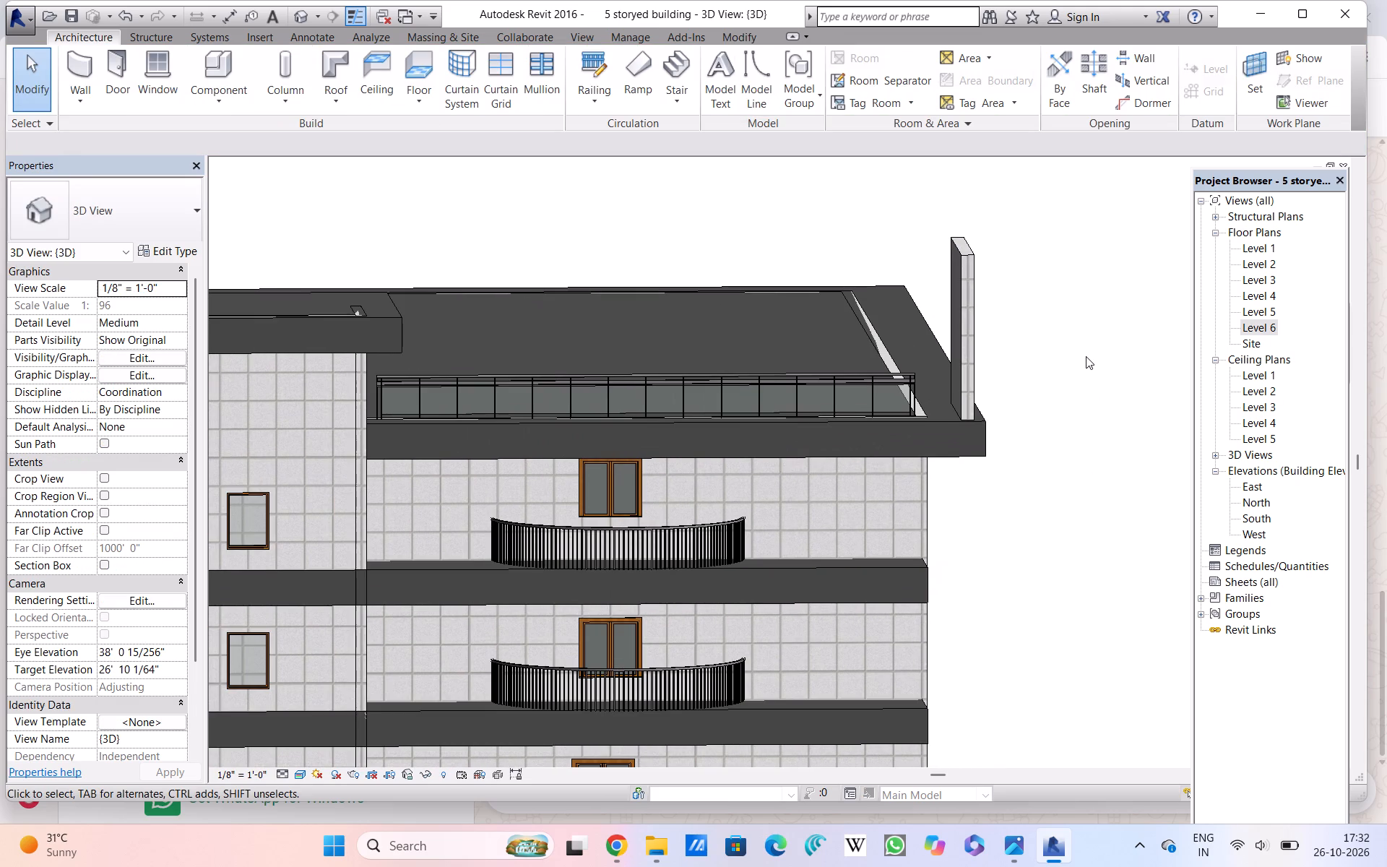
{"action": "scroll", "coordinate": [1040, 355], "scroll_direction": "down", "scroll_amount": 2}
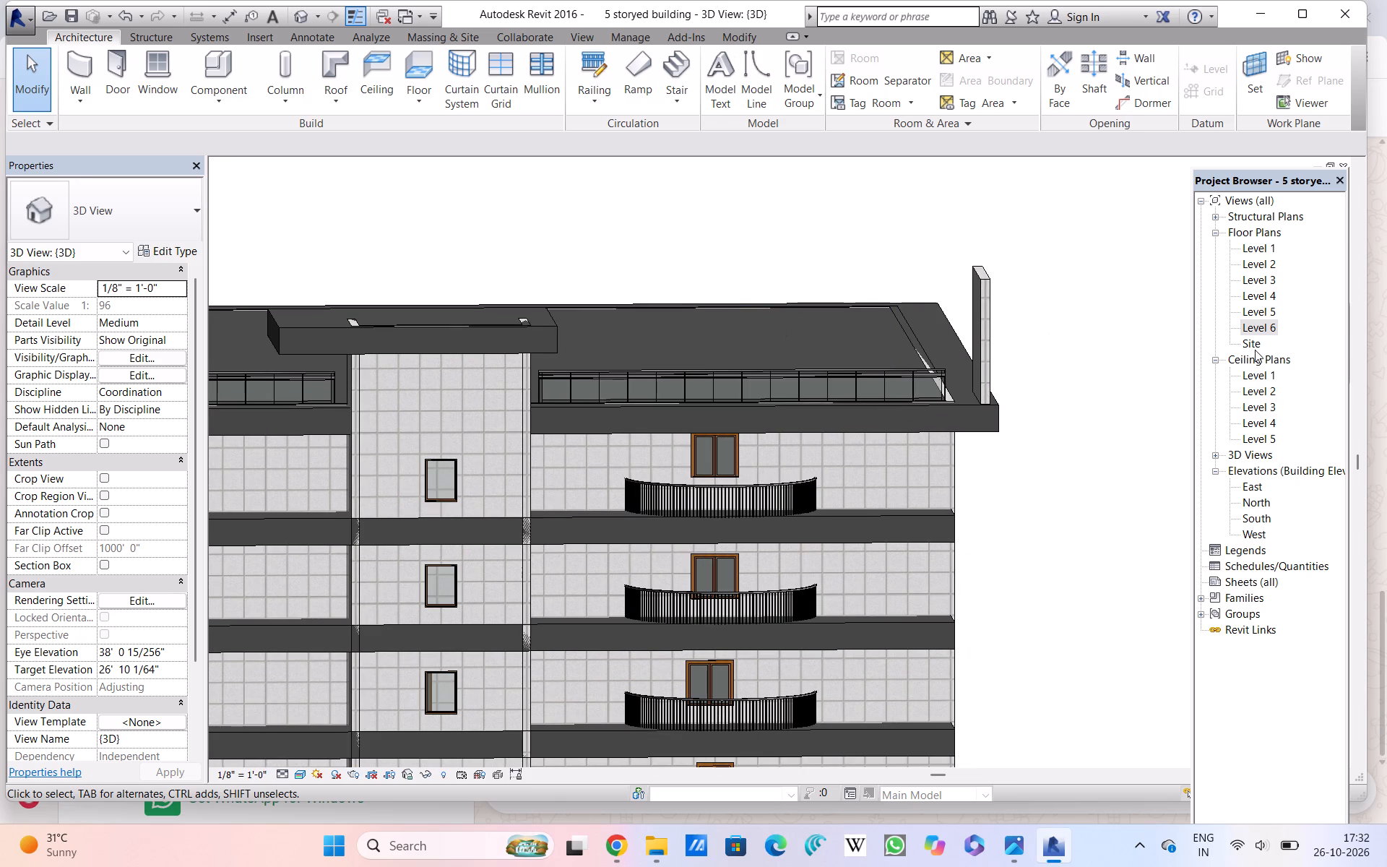
On the Level 6 floor plan, create a Generic - 12" floor with a rectangular boundary of about 685 SF around the corner wall and balcony strip.
{"action": "double_click", "coordinate": [1263, 323]}
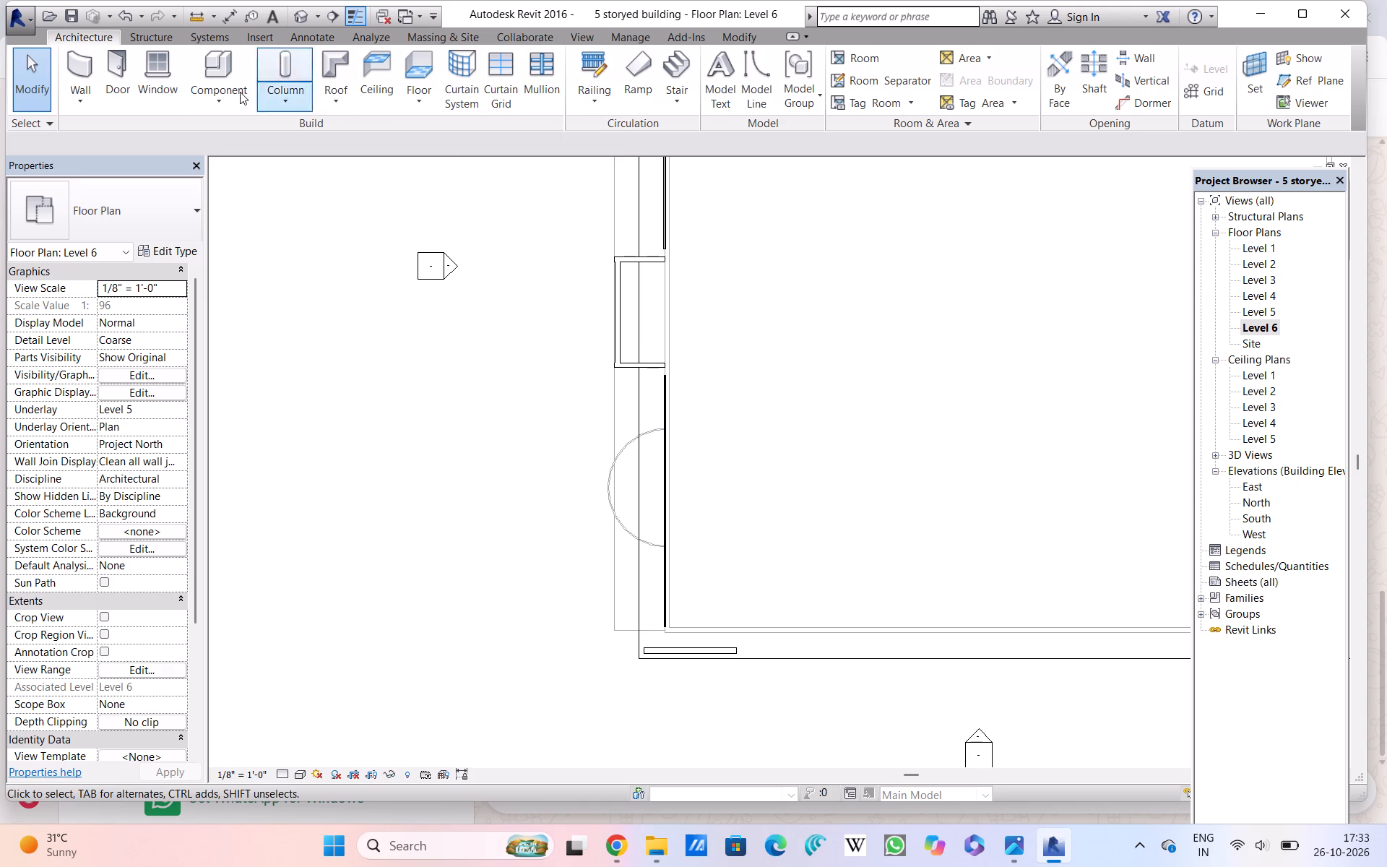
{"action": "left_click", "coordinate": [421, 66]}
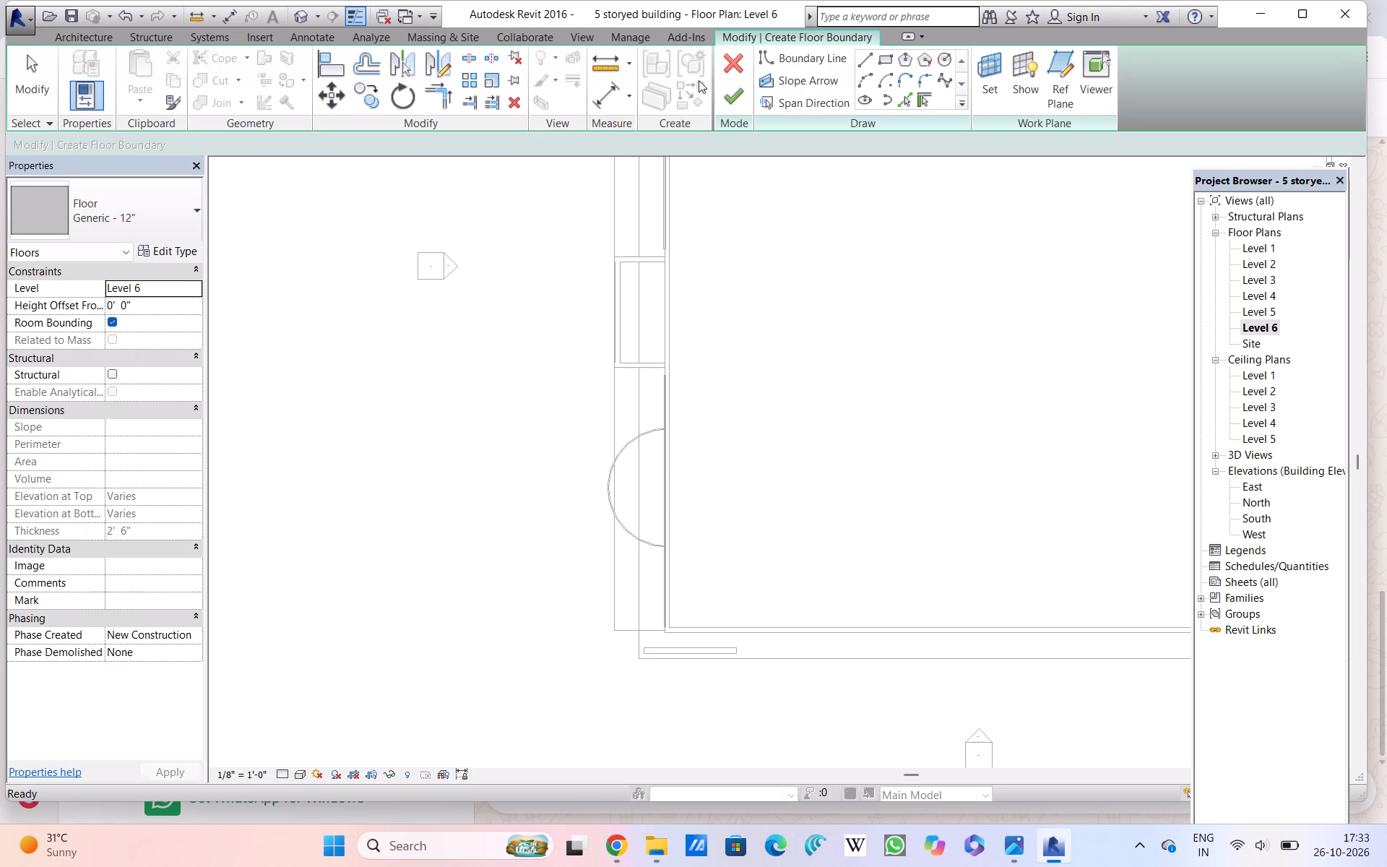
{"action": "left_click", "coordinate": [878, 56]}
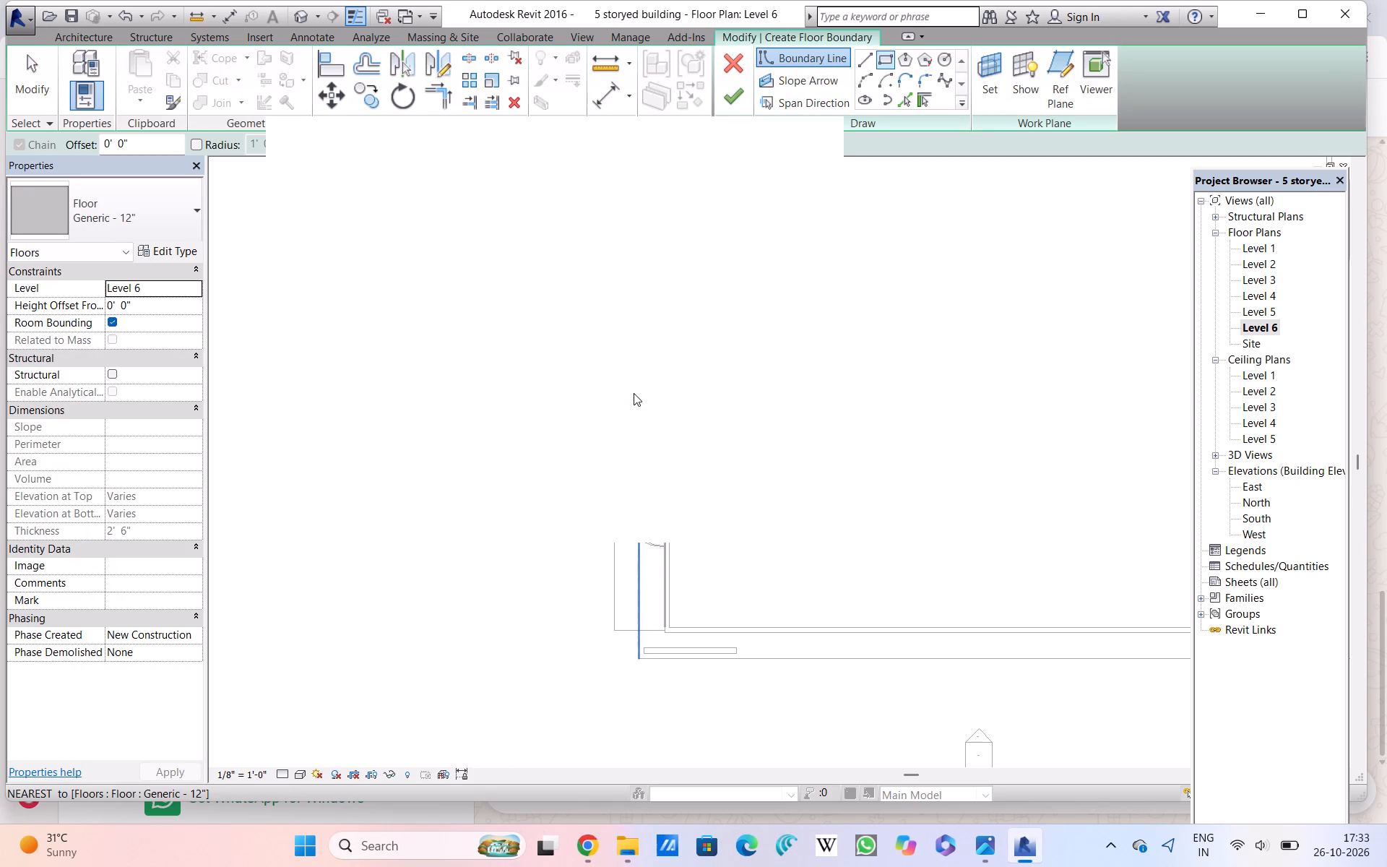
{"action": "left_click", "coordinate": [822, 138]}
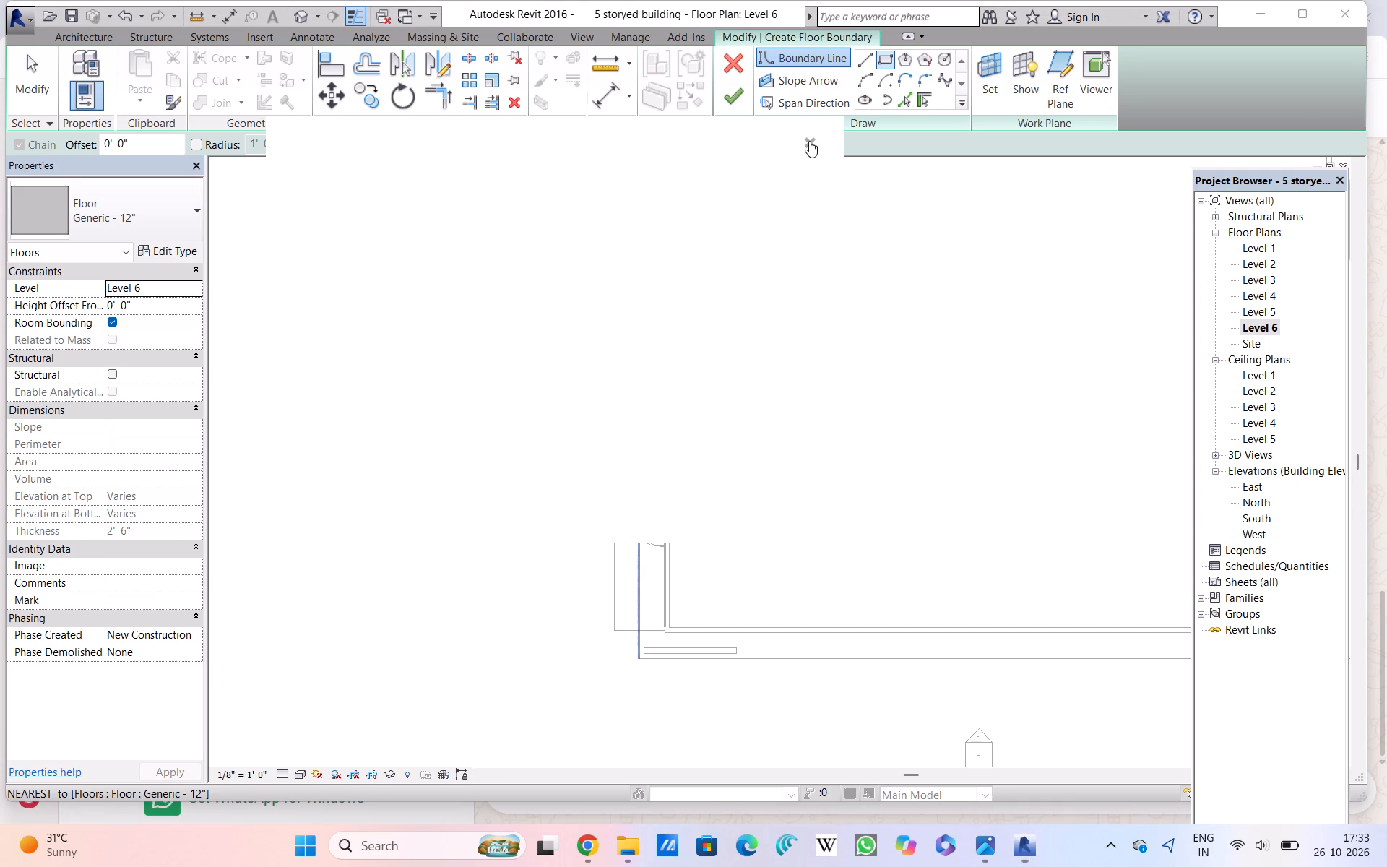
{"action": "double_click", "coordinate": [809, 141]}
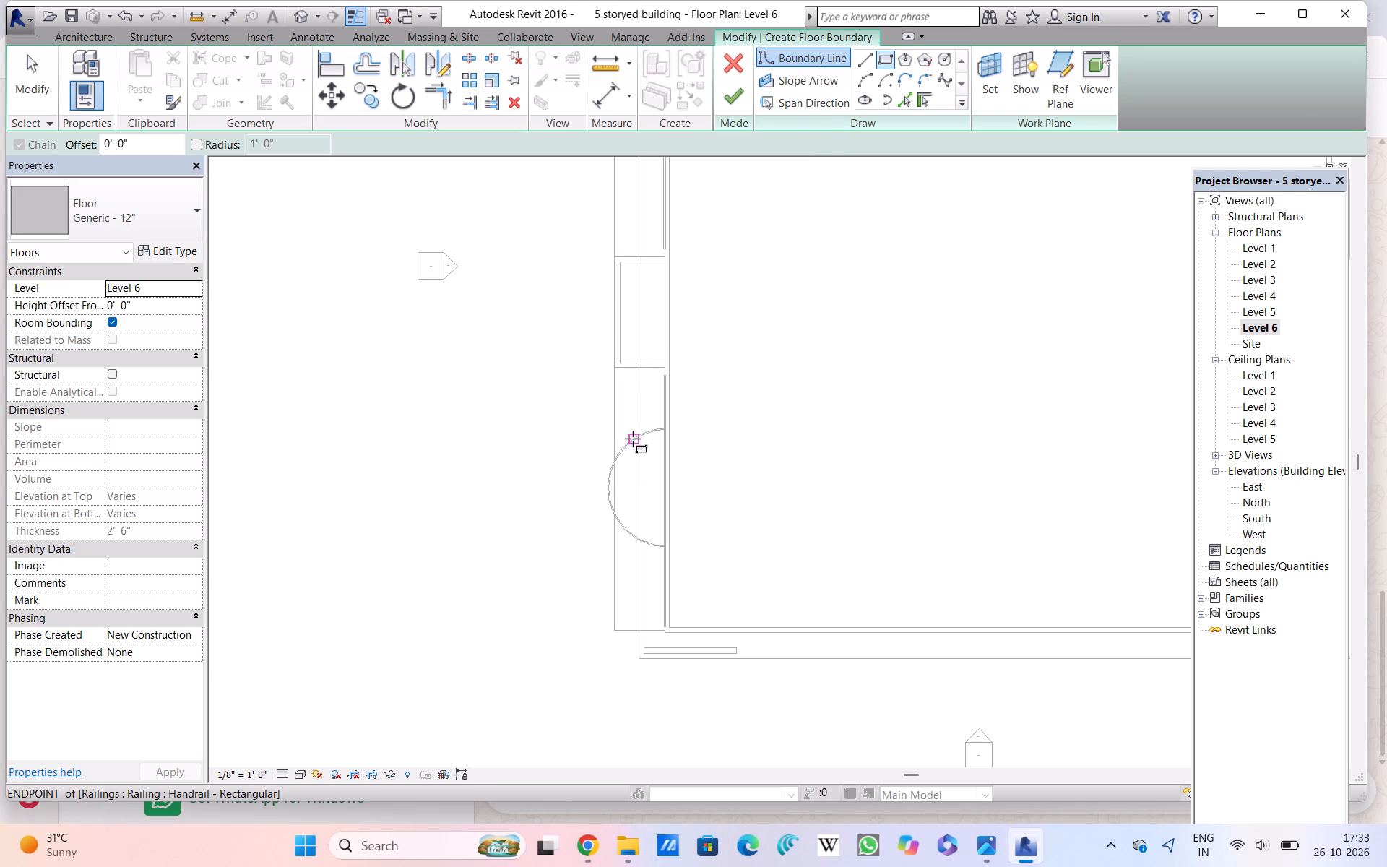
{"action": "left_click", "coordinate": [629, 374]}
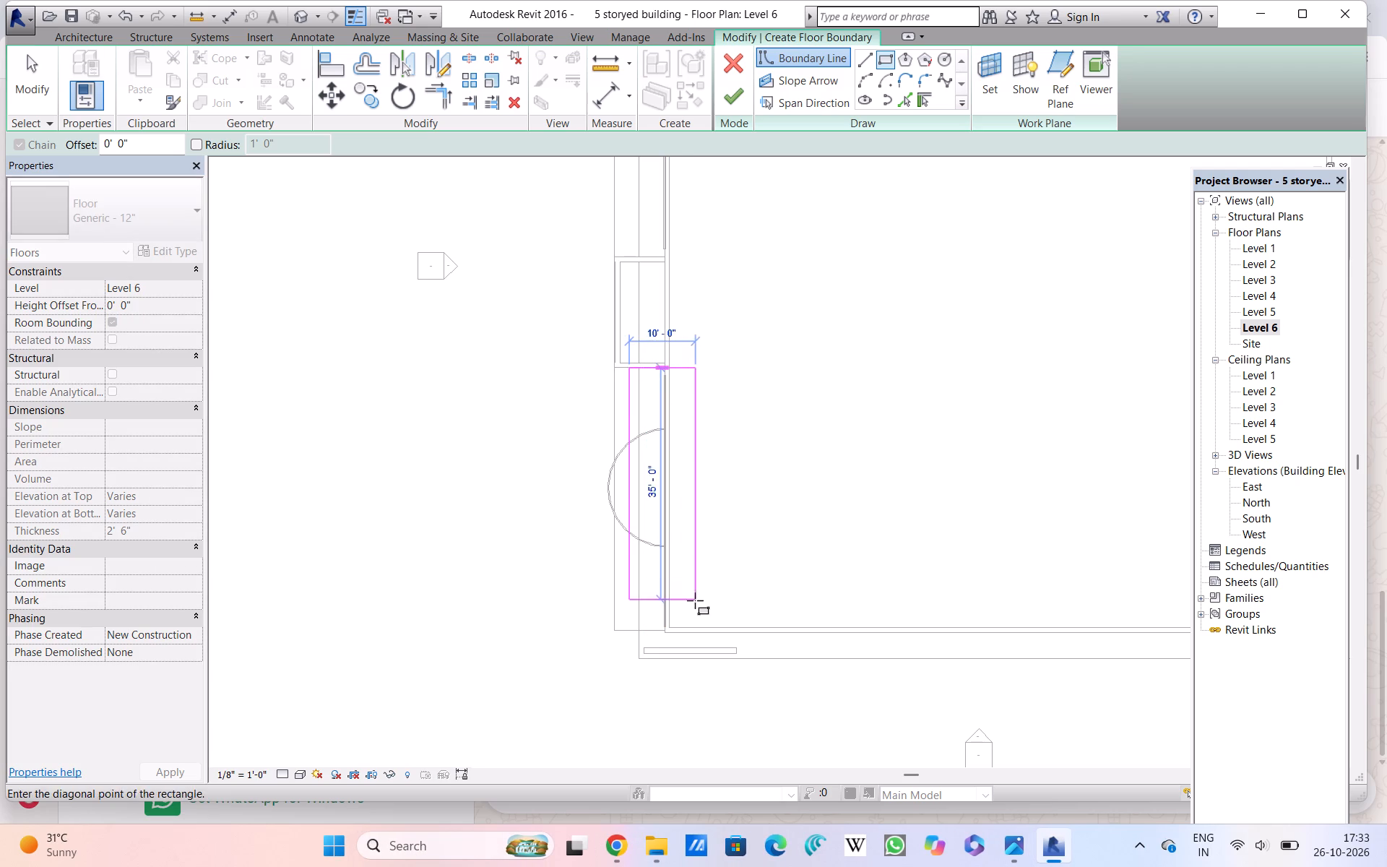
{"action": "left_click", "coordinate": [737, 648]}
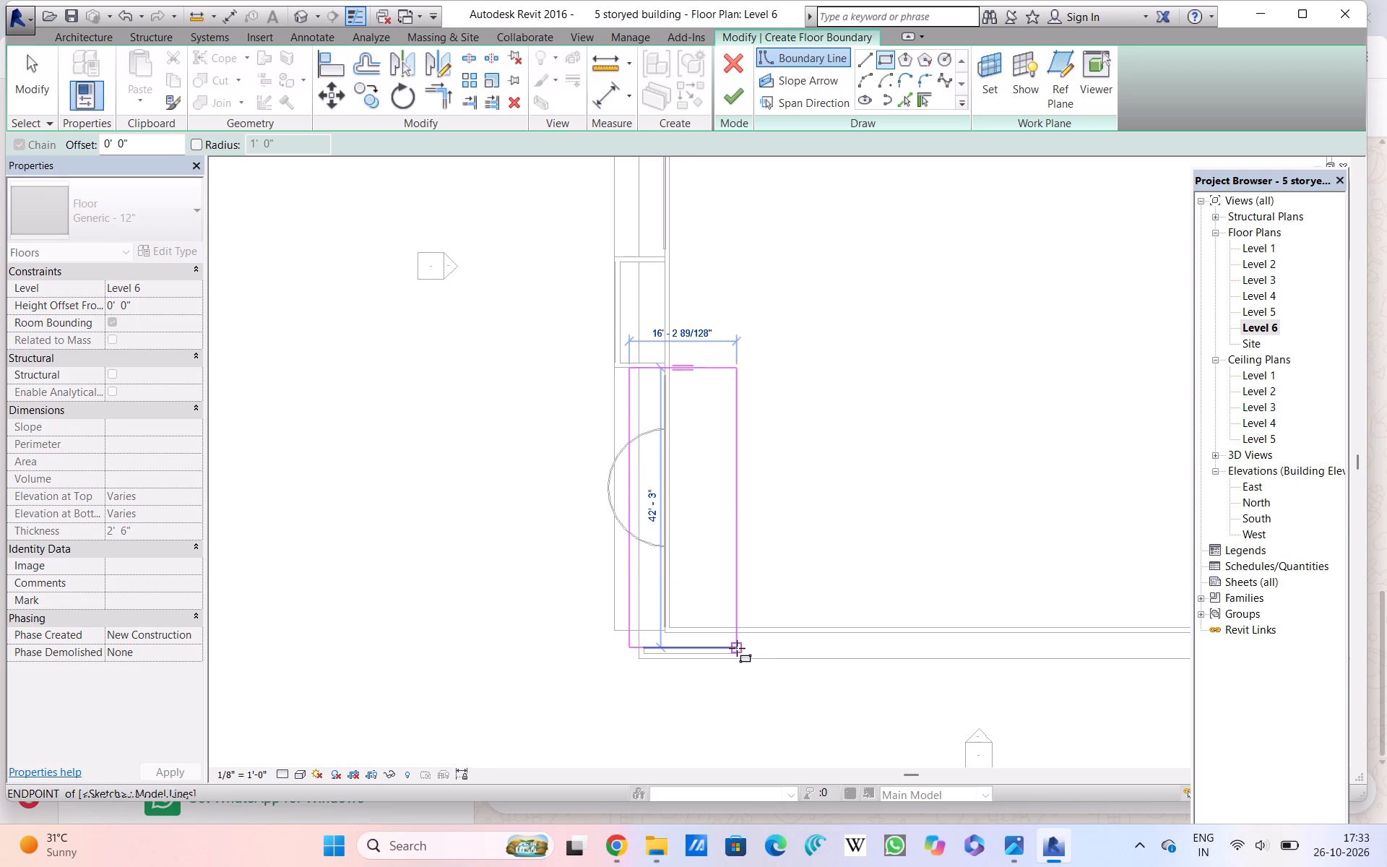
{"action": "left_click", "coordinate": [740, 101]}
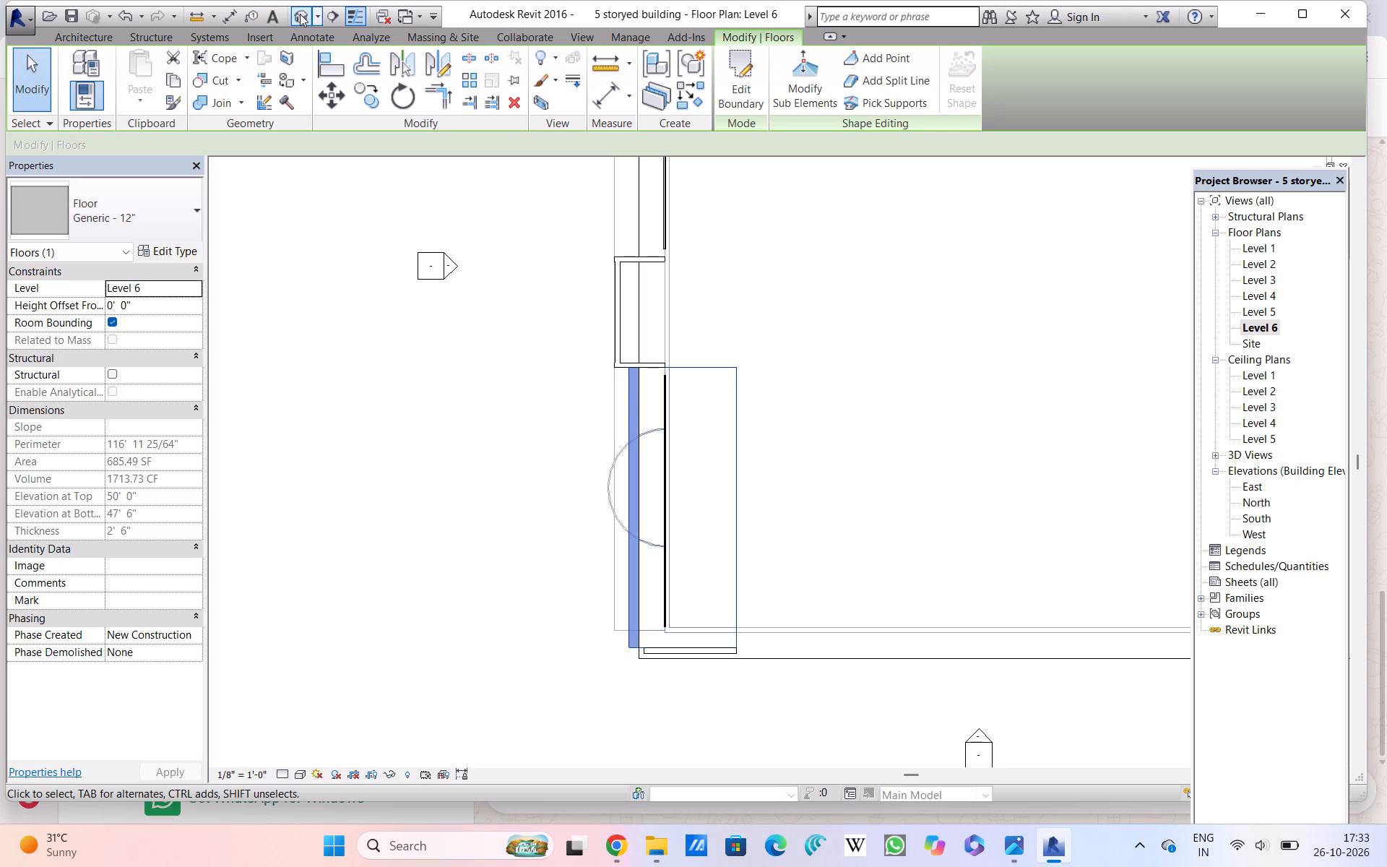
Set the new floor's height offset from Level 6 to 11' 0" and open the 3D view.
{"action": "left_click", "coordinate": [135, 301]}
{"action": "left_click_drag", "start_coordinate": [135, 301], "coordinate": [82, 298]}
{"action": "key", "text": "BackSpace"}
{"action": "type", "text": "11"}
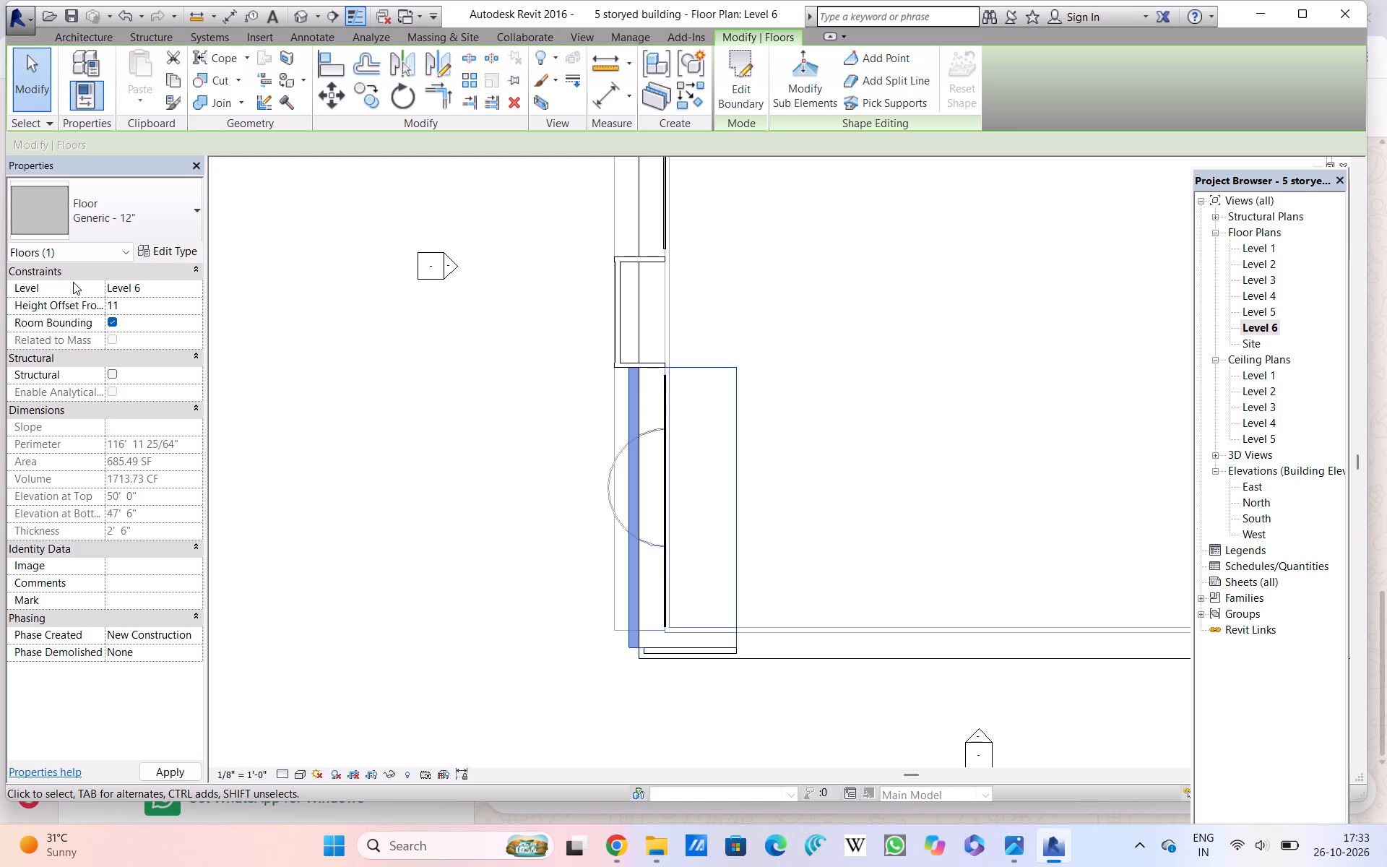
{"action": "key", "text": "apostrophe"}
{"action": "key", "text": "Return"}
{"action": "left_click", "coordinate": [288, 330]}
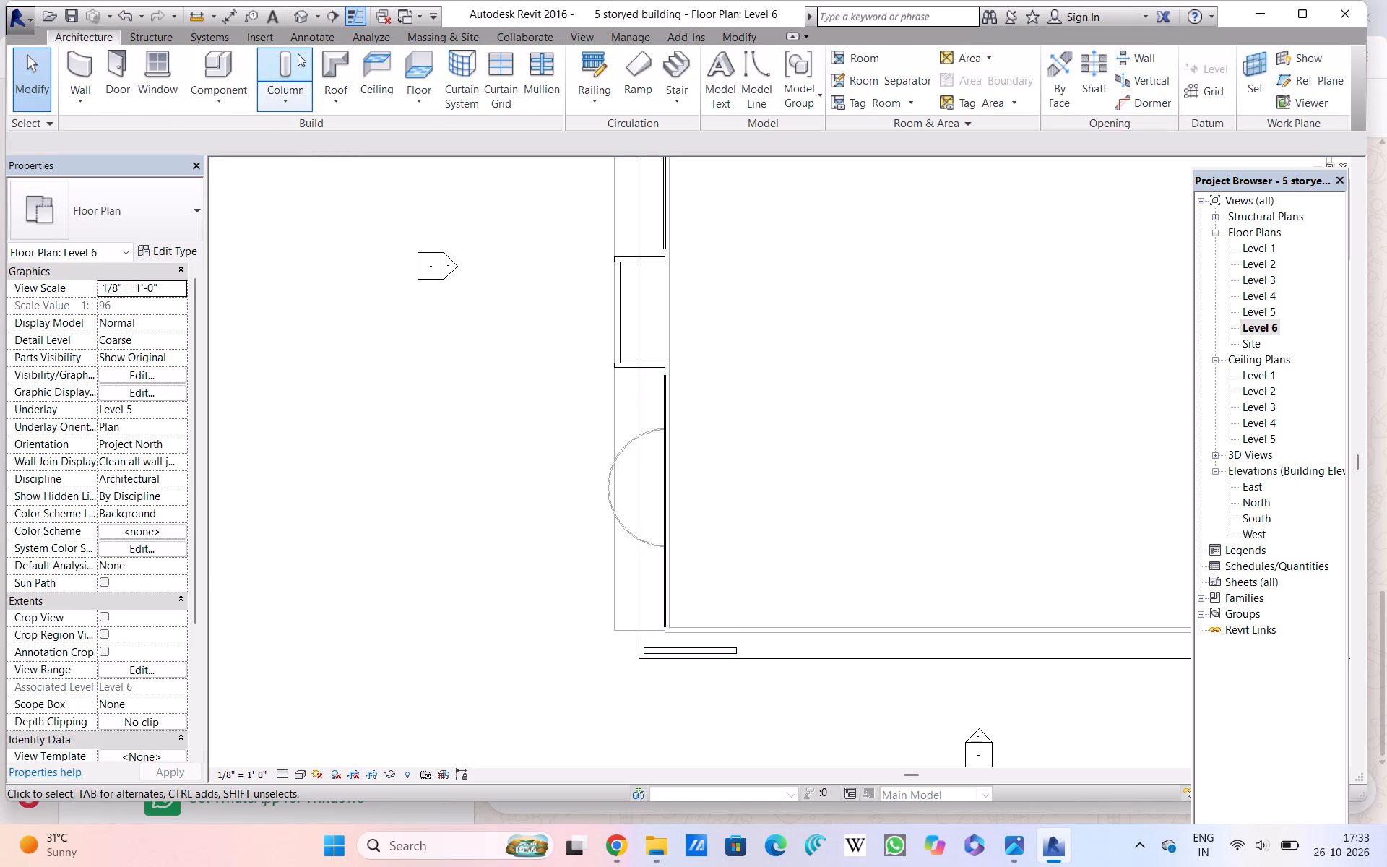
{"action": "left_click", "coordinate": [297, 16]}
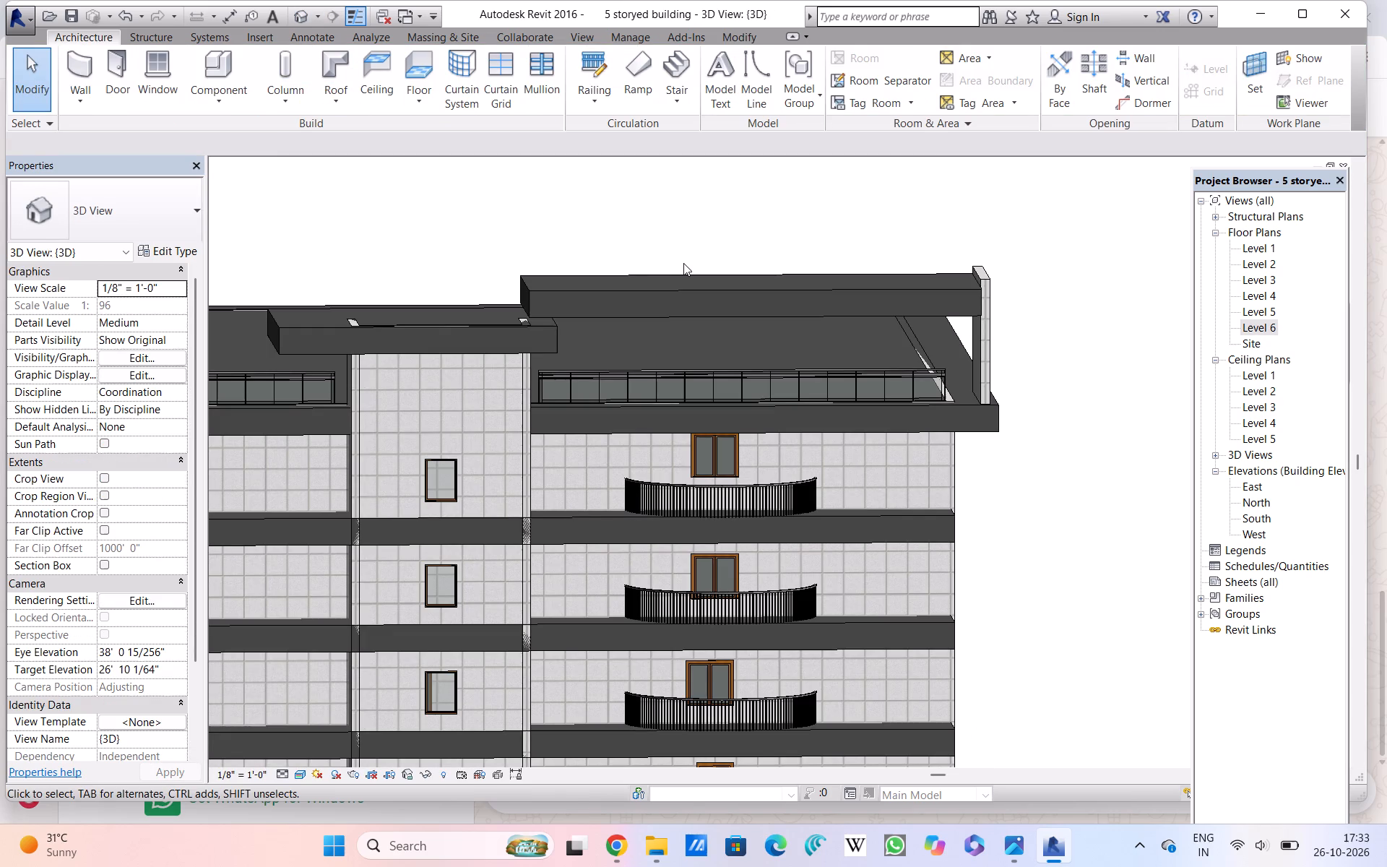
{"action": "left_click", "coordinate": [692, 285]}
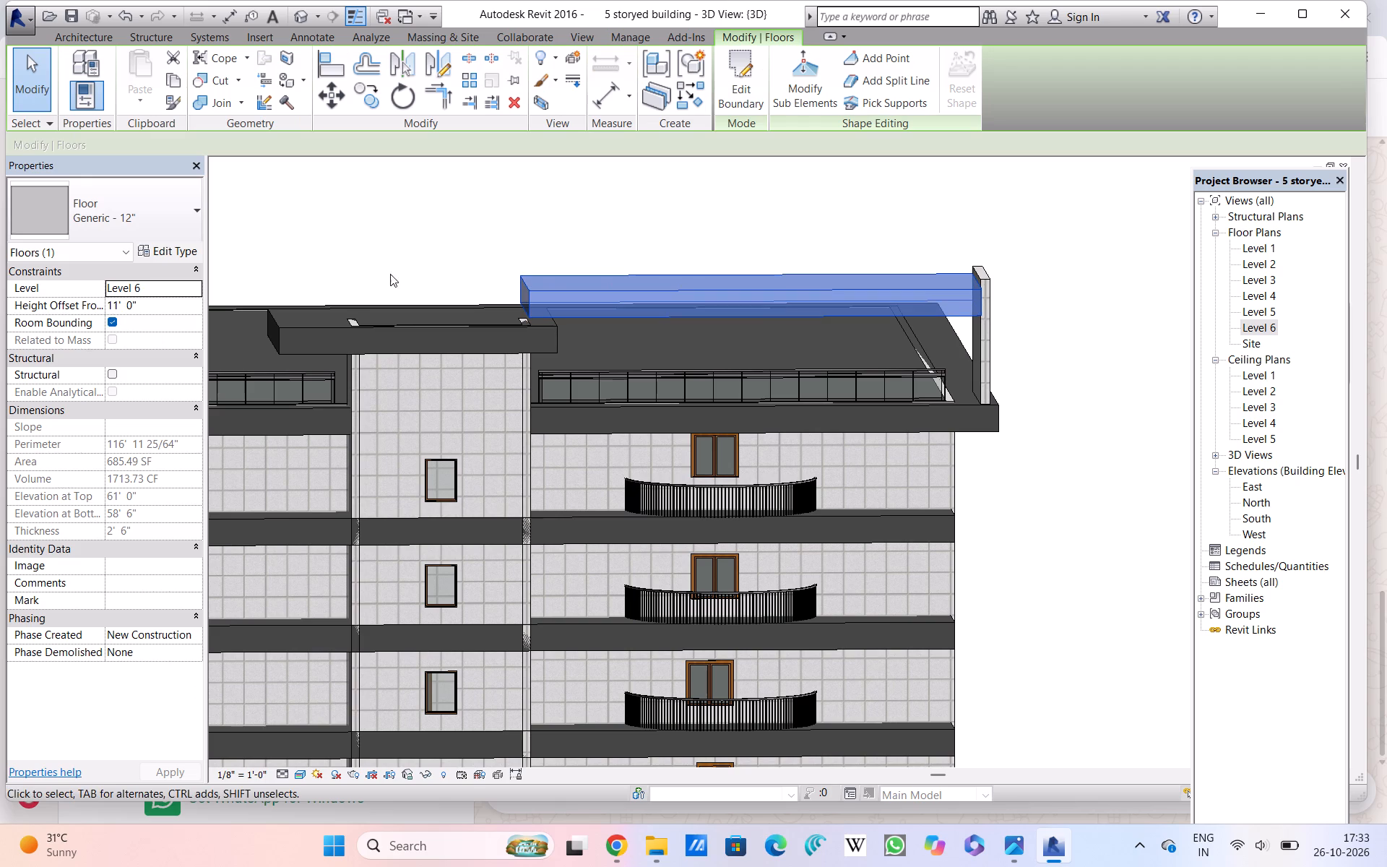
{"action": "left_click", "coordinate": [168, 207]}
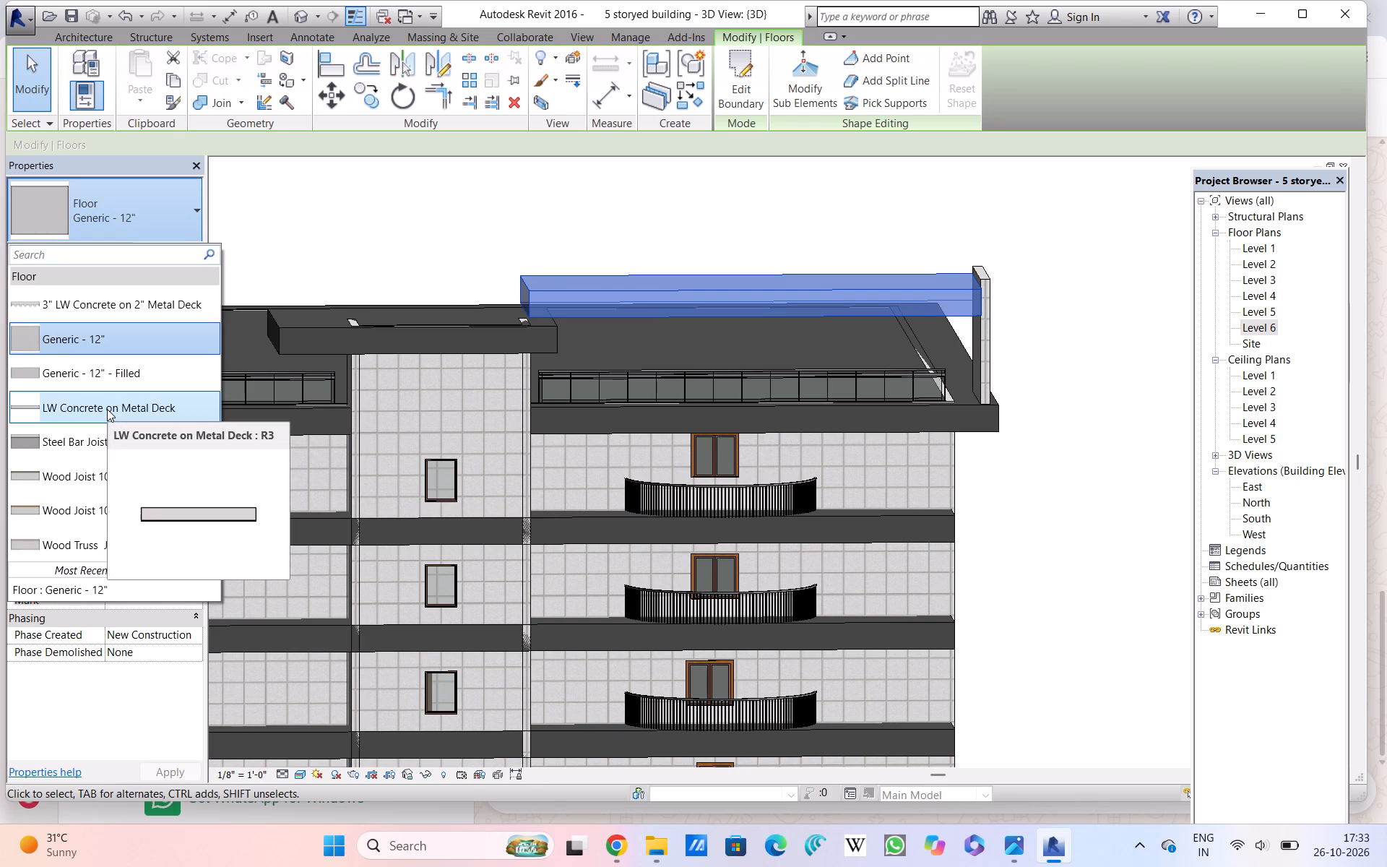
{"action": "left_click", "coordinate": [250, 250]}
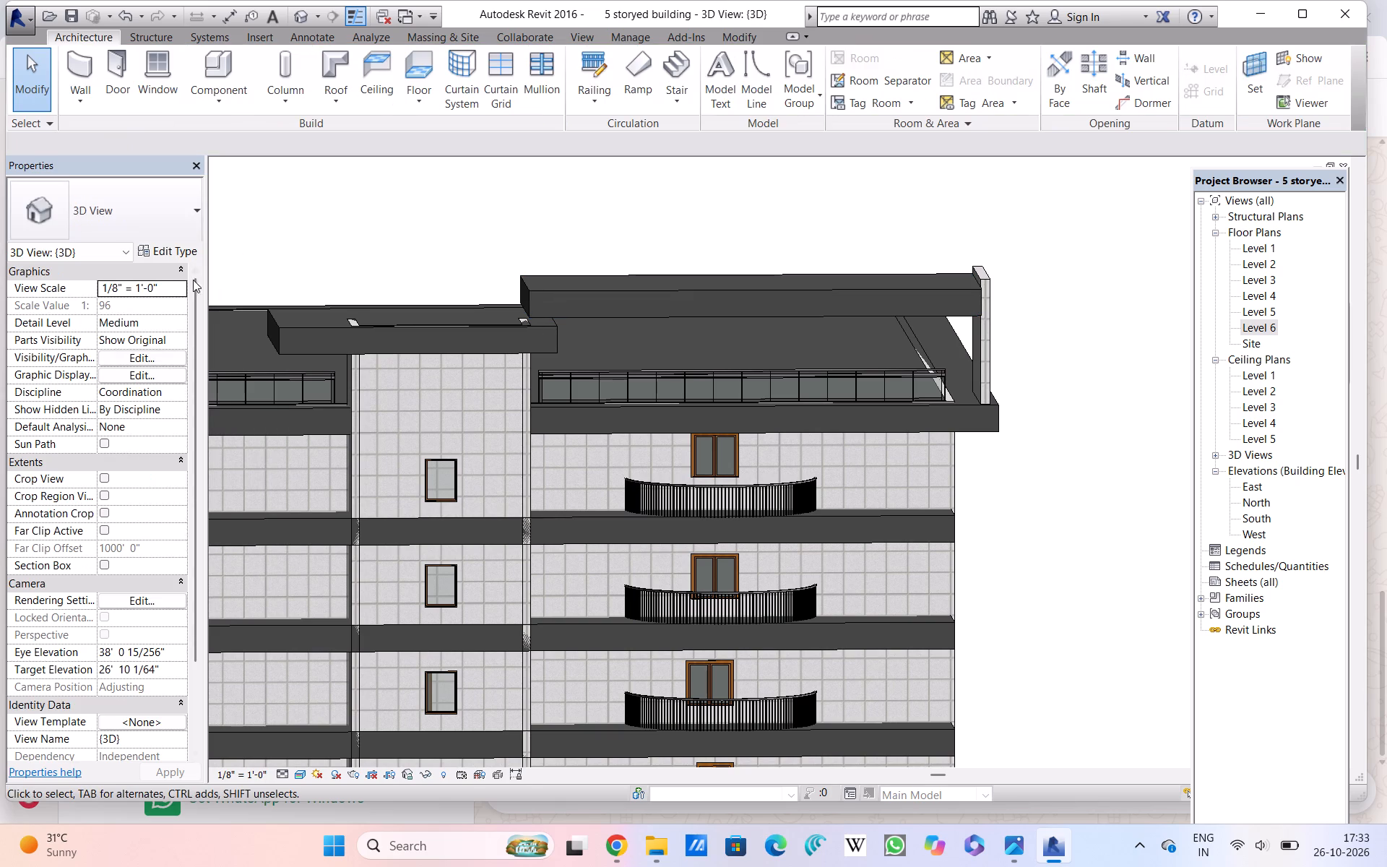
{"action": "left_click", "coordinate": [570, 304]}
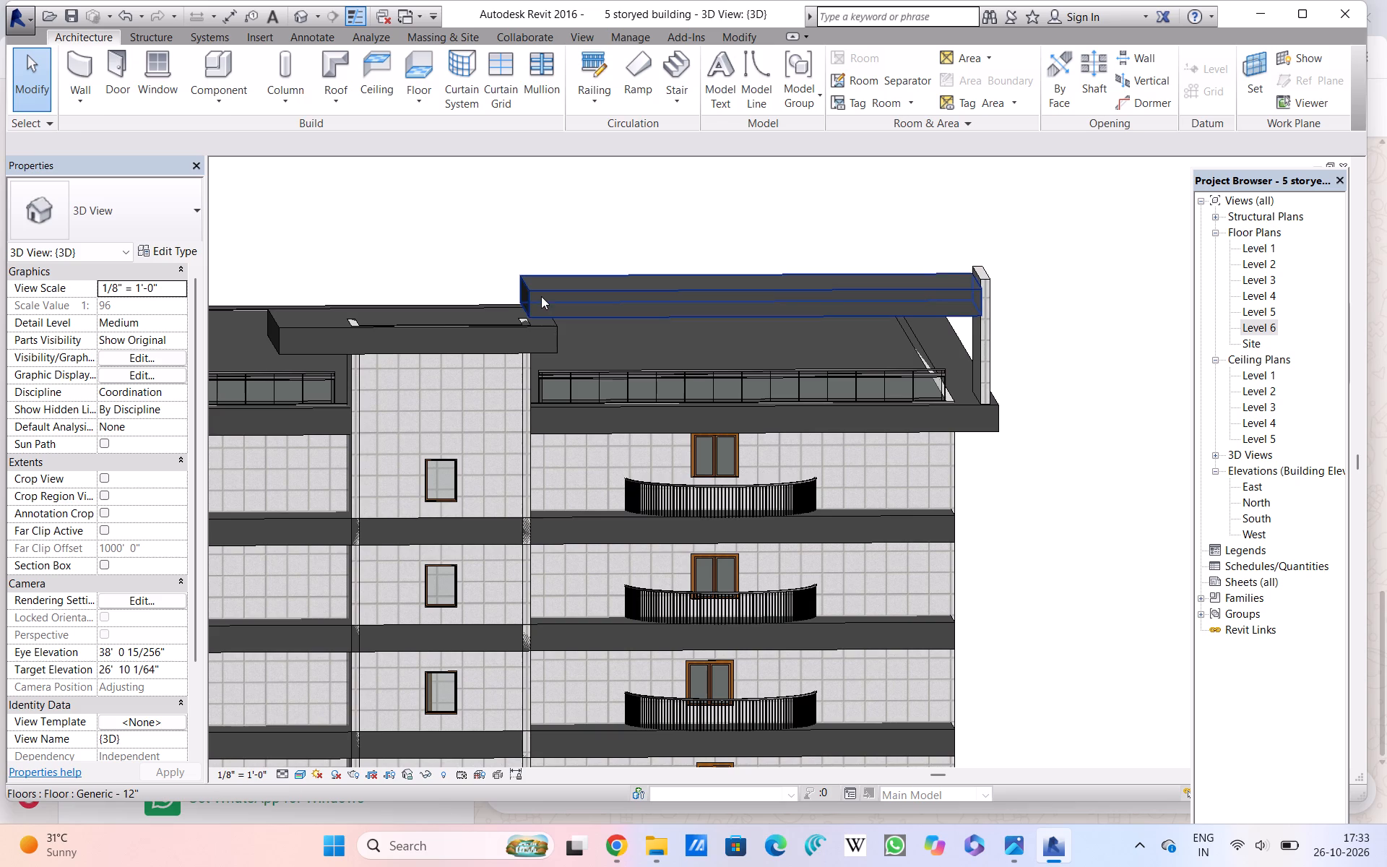
Duplicate the raised floor slab's Generic - 12" type under the name f1.
{"action": "left_click", "coordinate": [540, 294]}
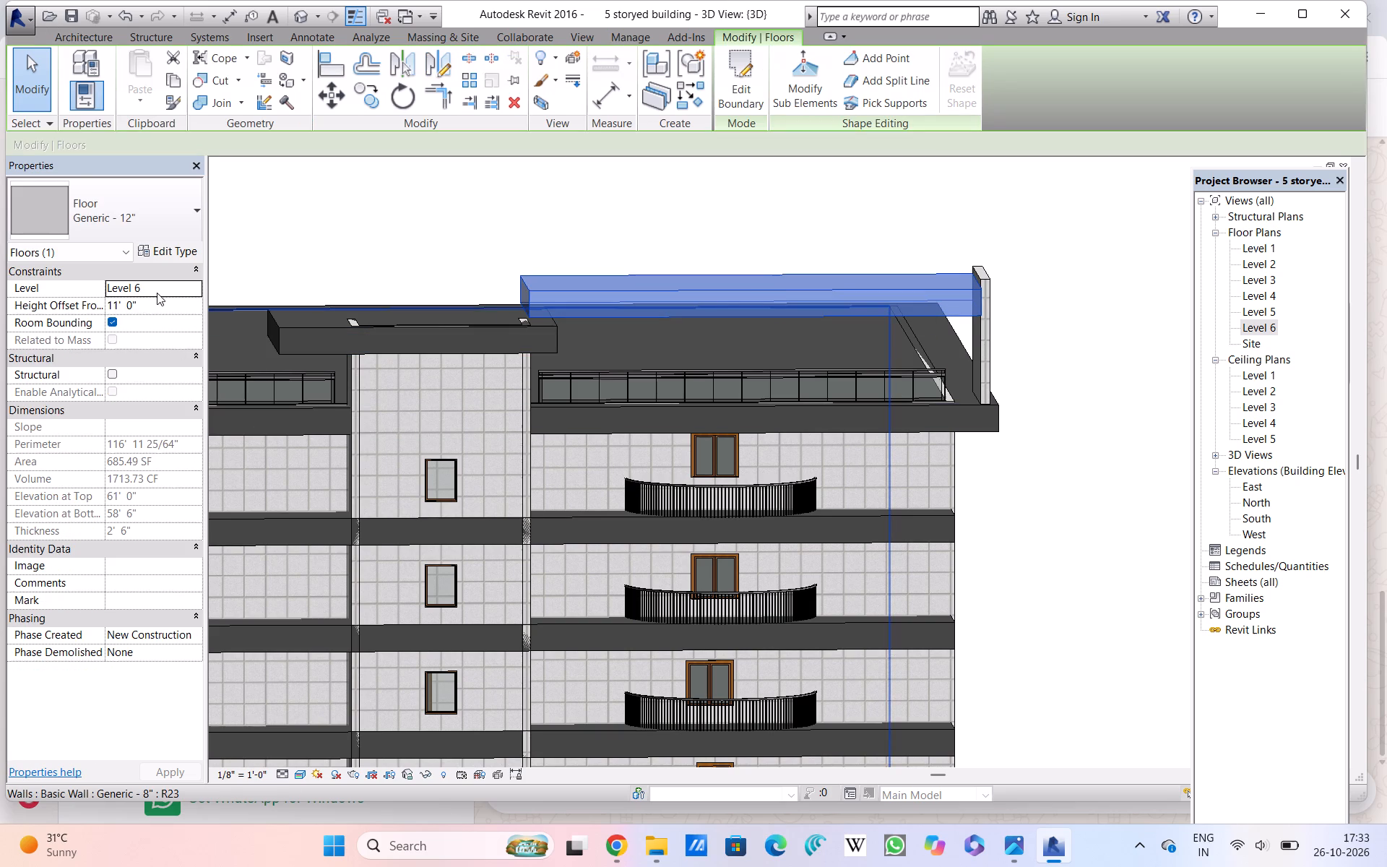
{"action": "left_click", "coordinate": [184, 251]}
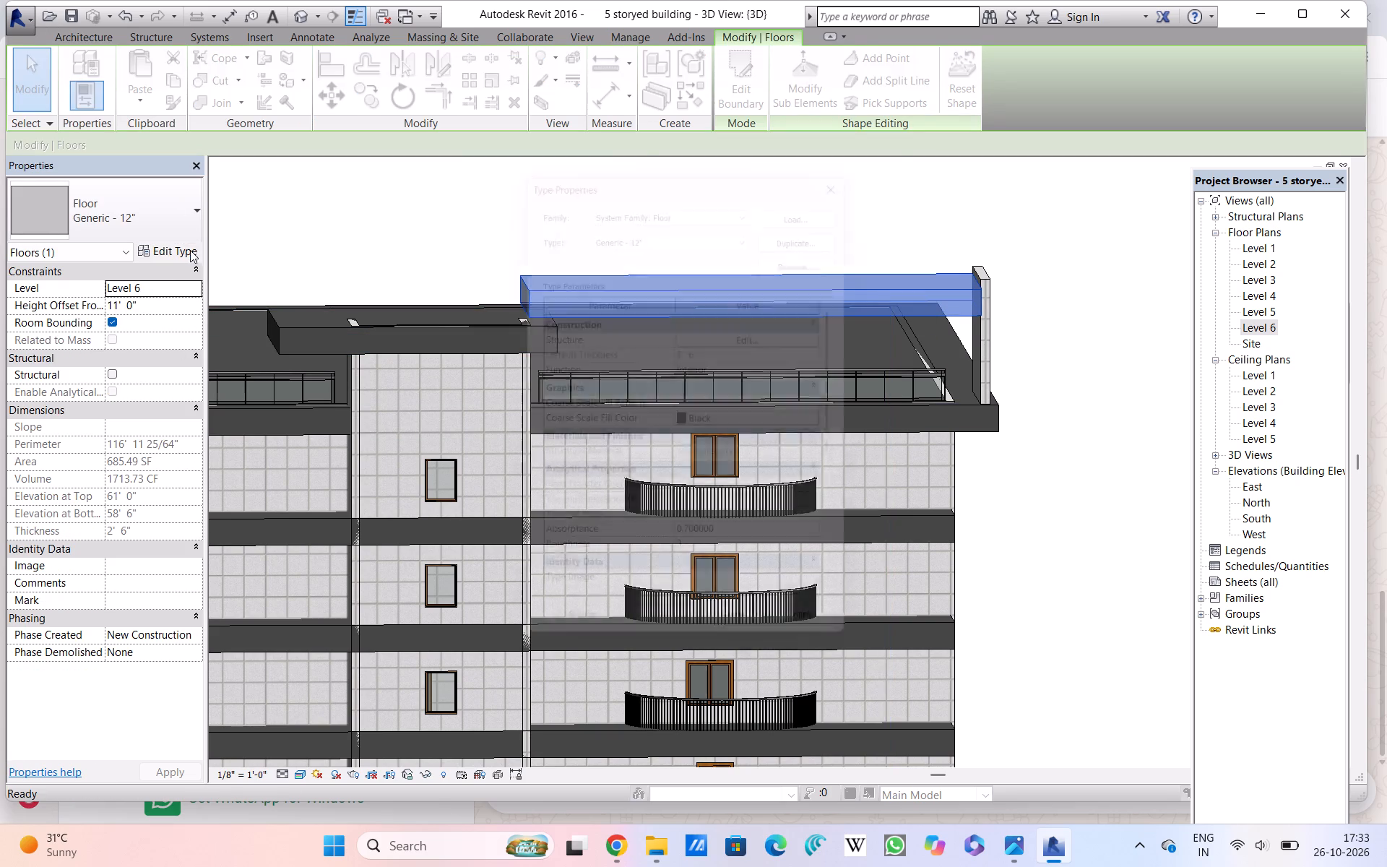
{"action": "left_click", "coordinate": [827, 218]}
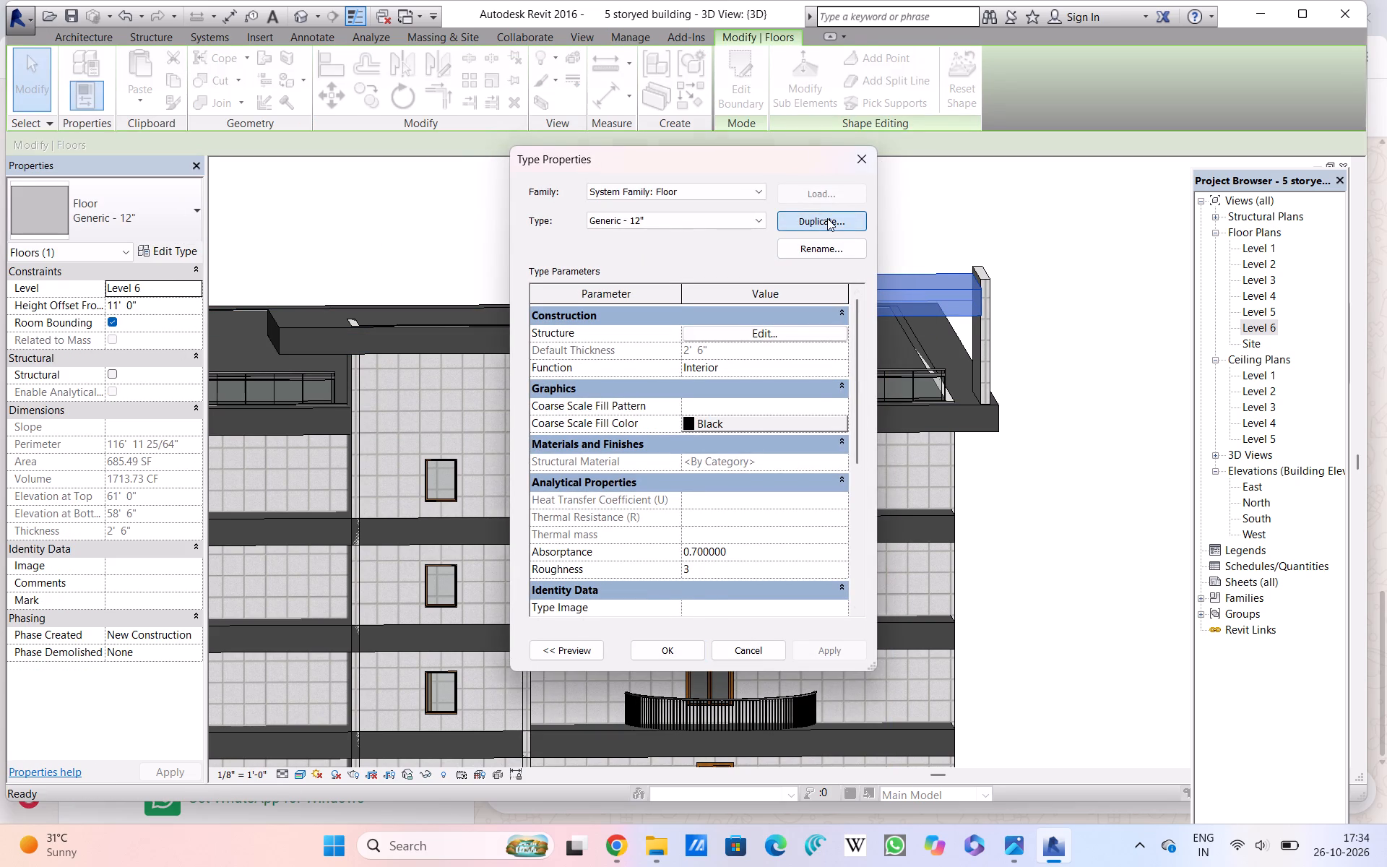
{"action": "key", "text": "BackSpace"}
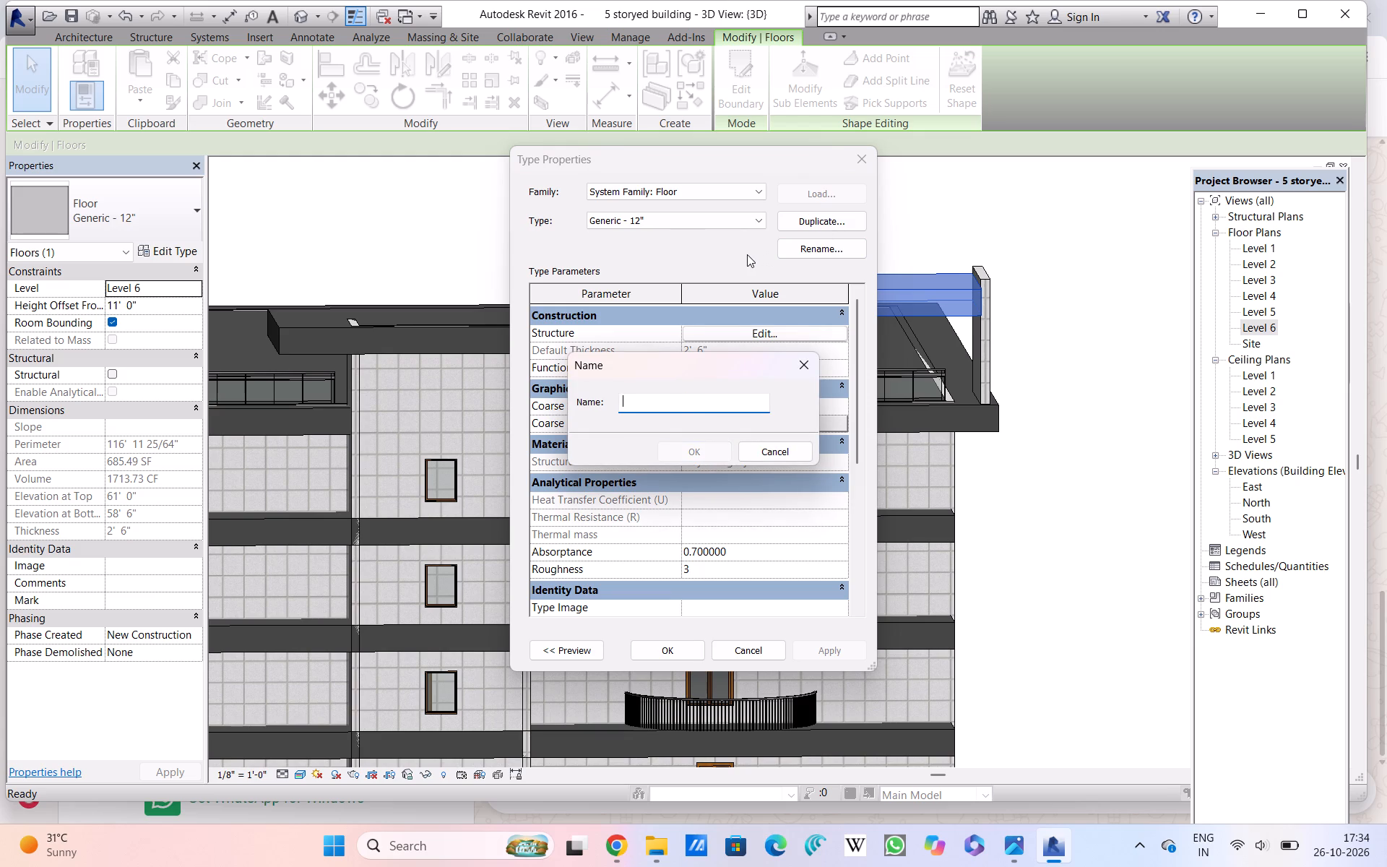
{"action": "type", "text": "f1"}
{"action": "key", "text": "Return"}
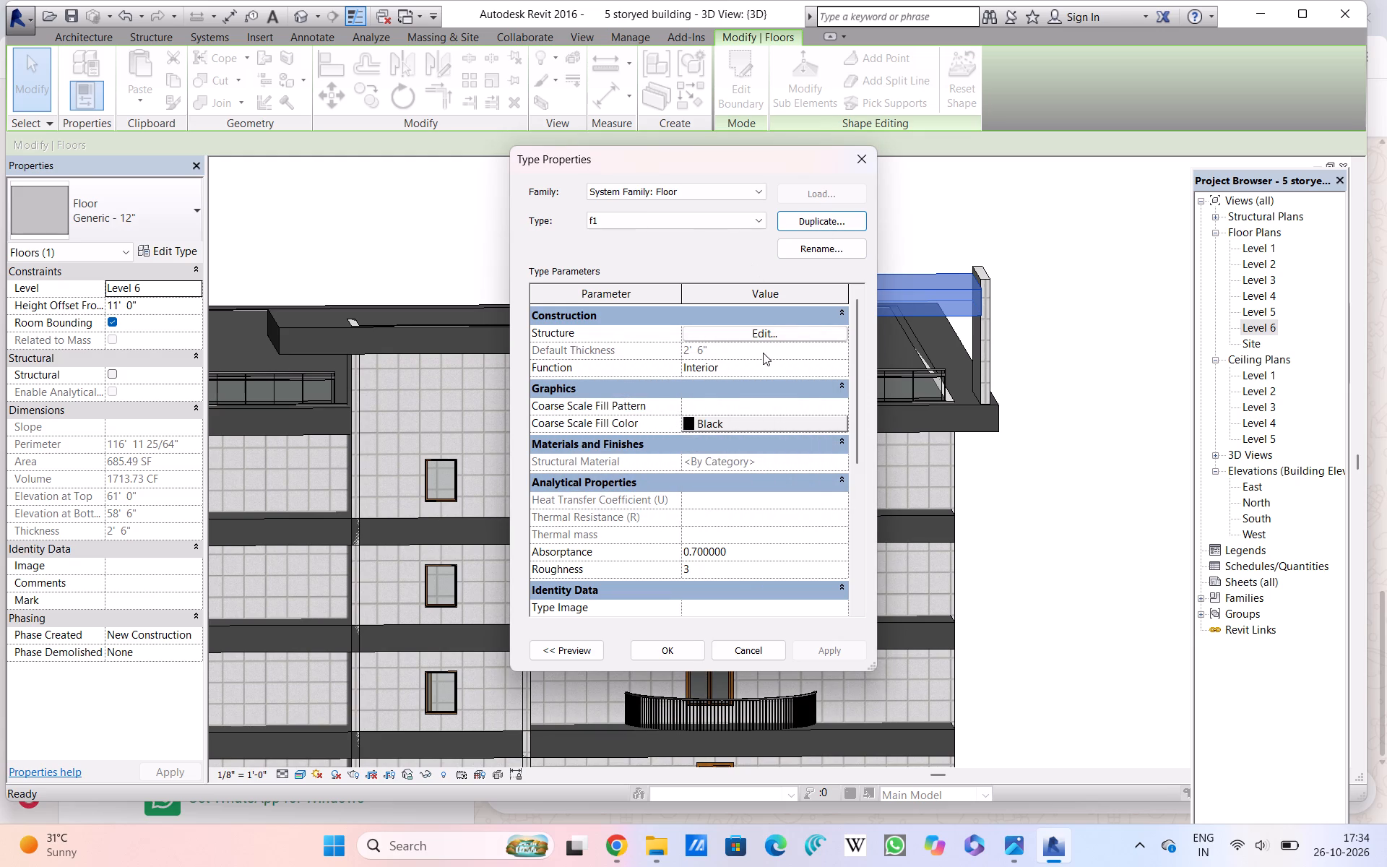
Set the structure layer thickness of the f1 floor type to 6" and deselect the slab.
{"action": "left_click", "coordinate": [763, 330]}
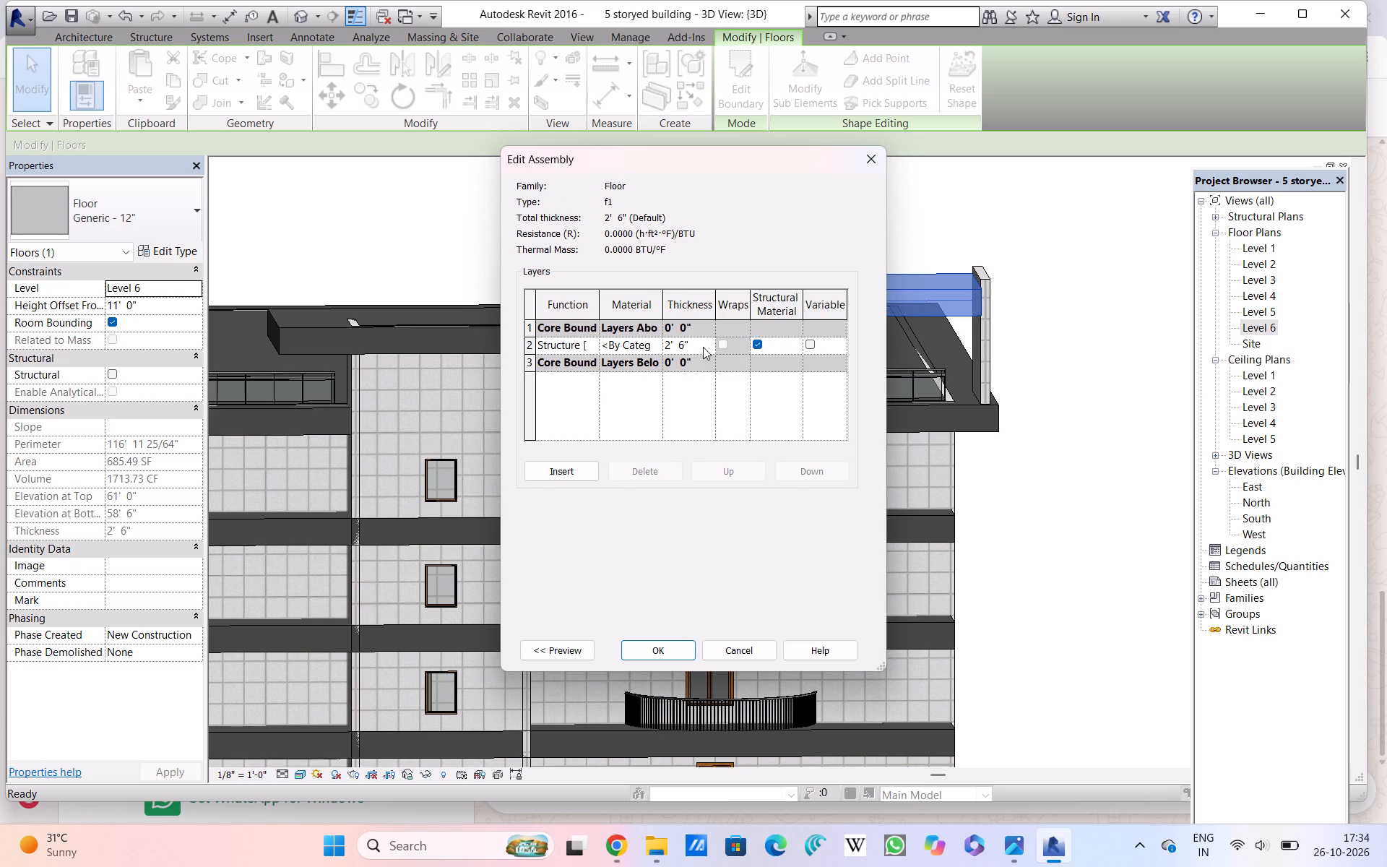
{"action": "left_click", "coordinate": [703, 347]}
{"action": "left_click_drag", "start_coordinate": [702, 347], "coordinate": [673, 344]}
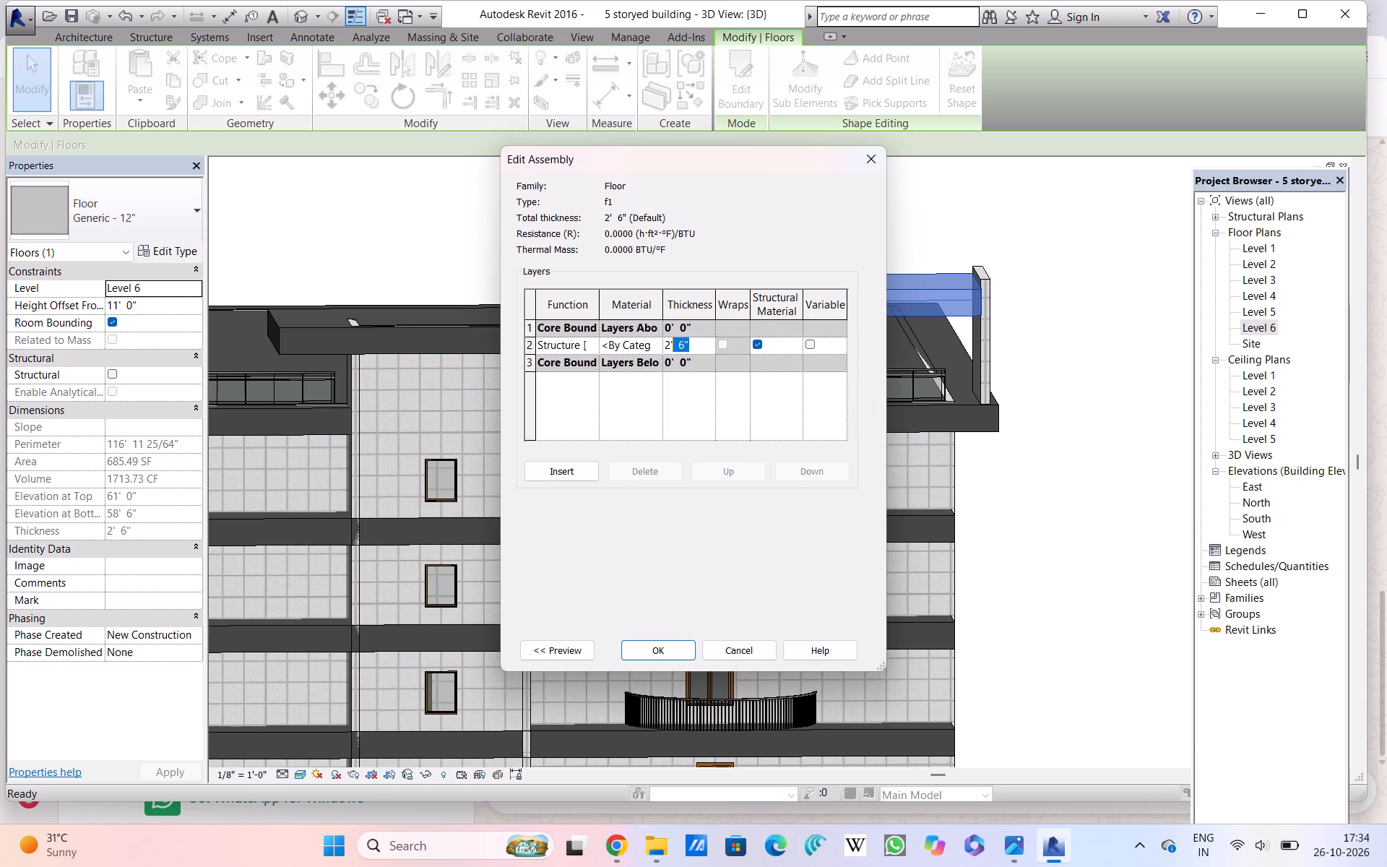
{"action": "left_click", "coordinate": [696, 346]}
{"action": "left_click_drag", "start_coordinate": [693, 346], "coordinate": [658, 345]}
{"action": "key", "text": "BackSpace"}
{"action": "key", "text": "6"}
{"action": "key", "text": "shift+quotedbl"}
{"action": "key", "text": "Return"}
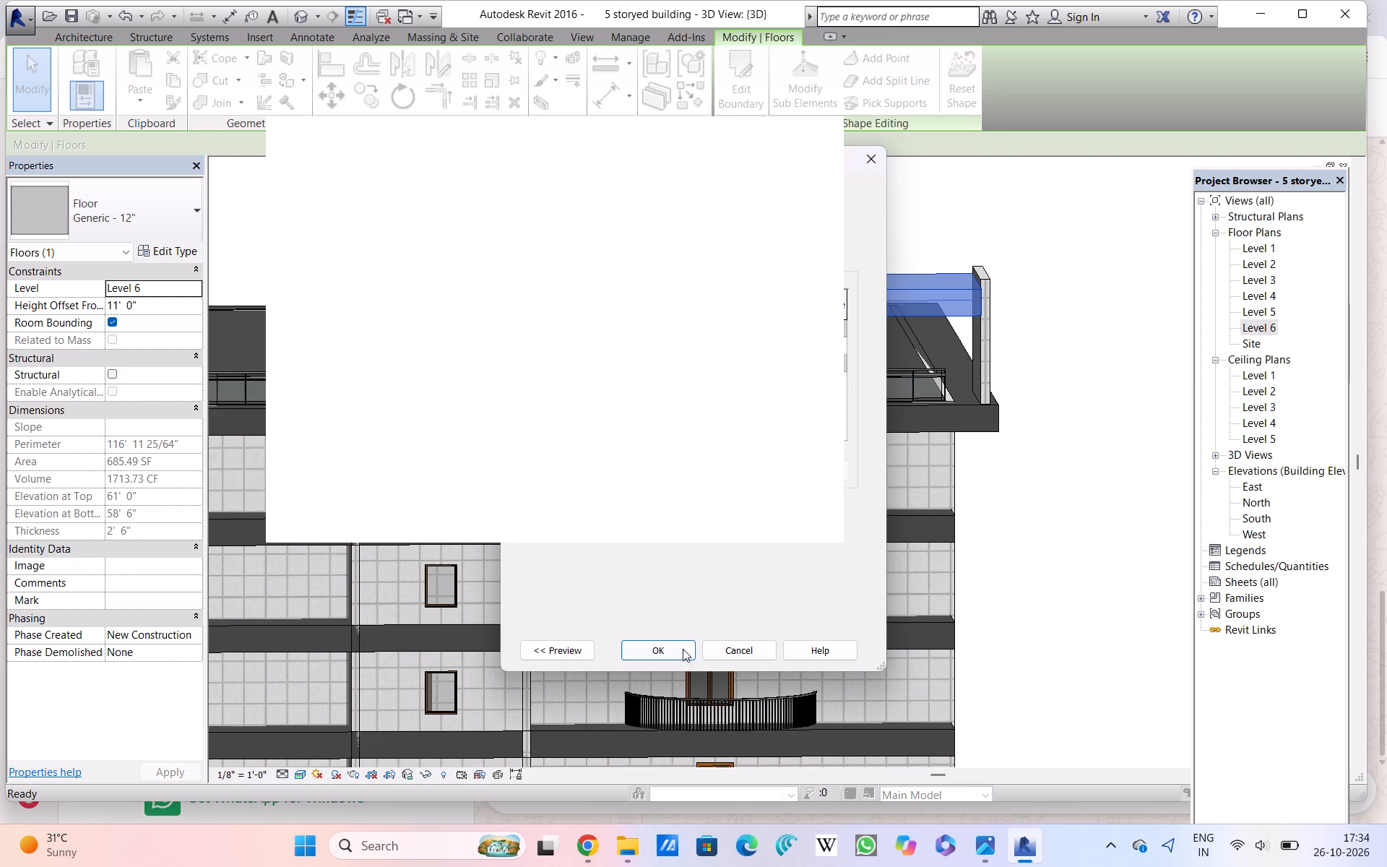
{"action": "double_click", "coordinate": [682, 645]}
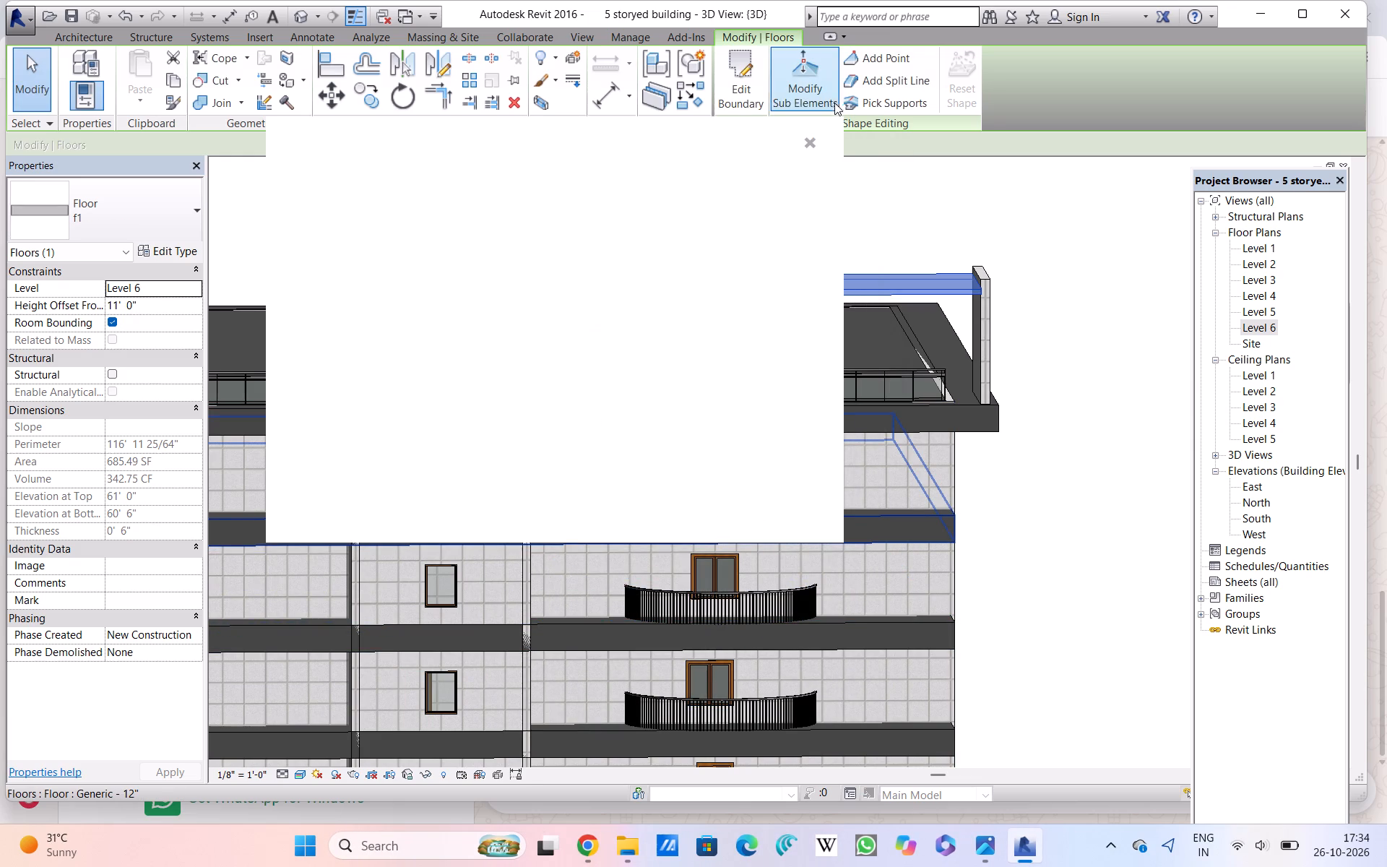
{"action": "left_click", "coordinate": [813, 139]}
{"action": "left_click", "coordinate": [813, 139]}
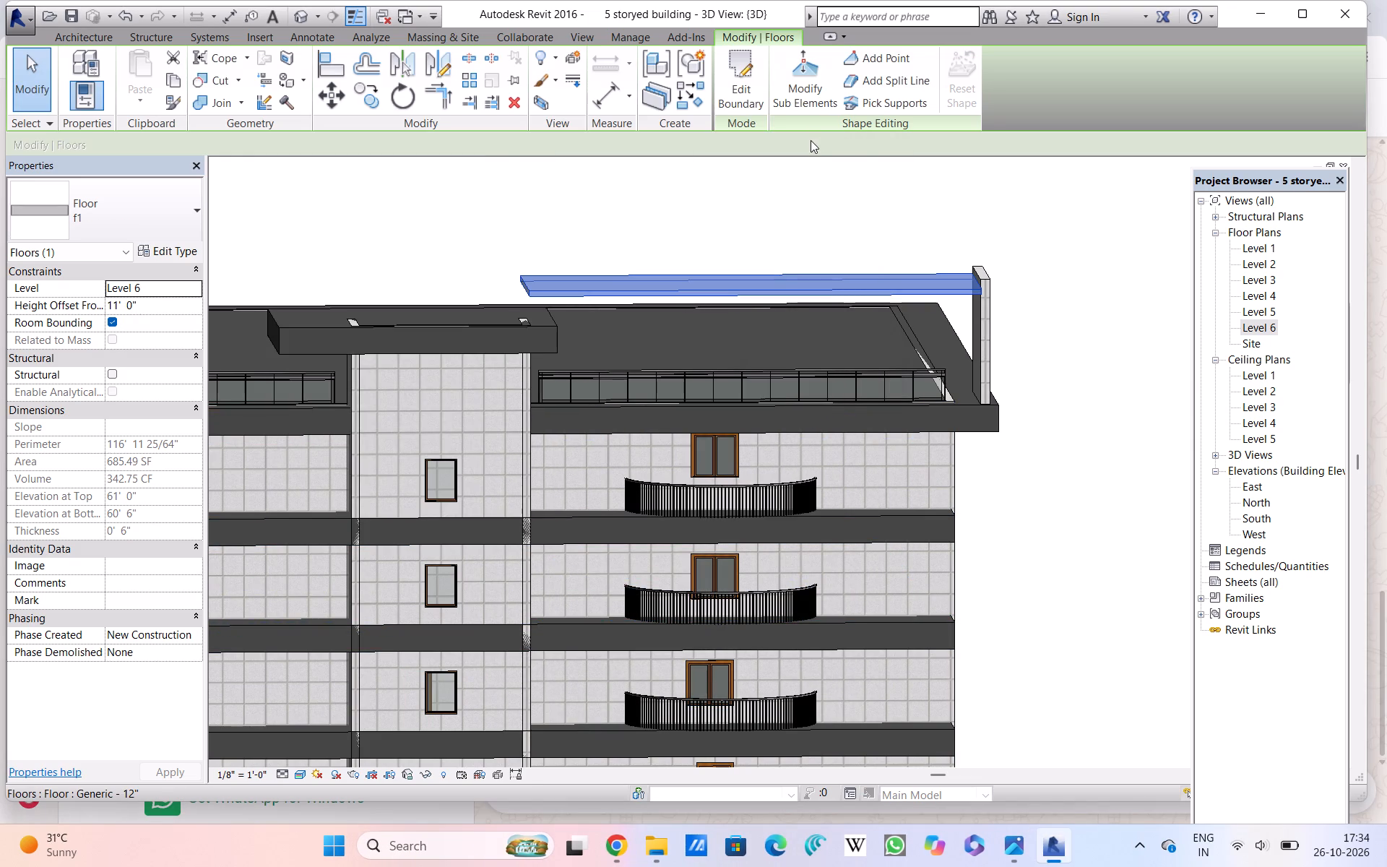
{"action": "left_click", "coordinate": [1125, 277]}
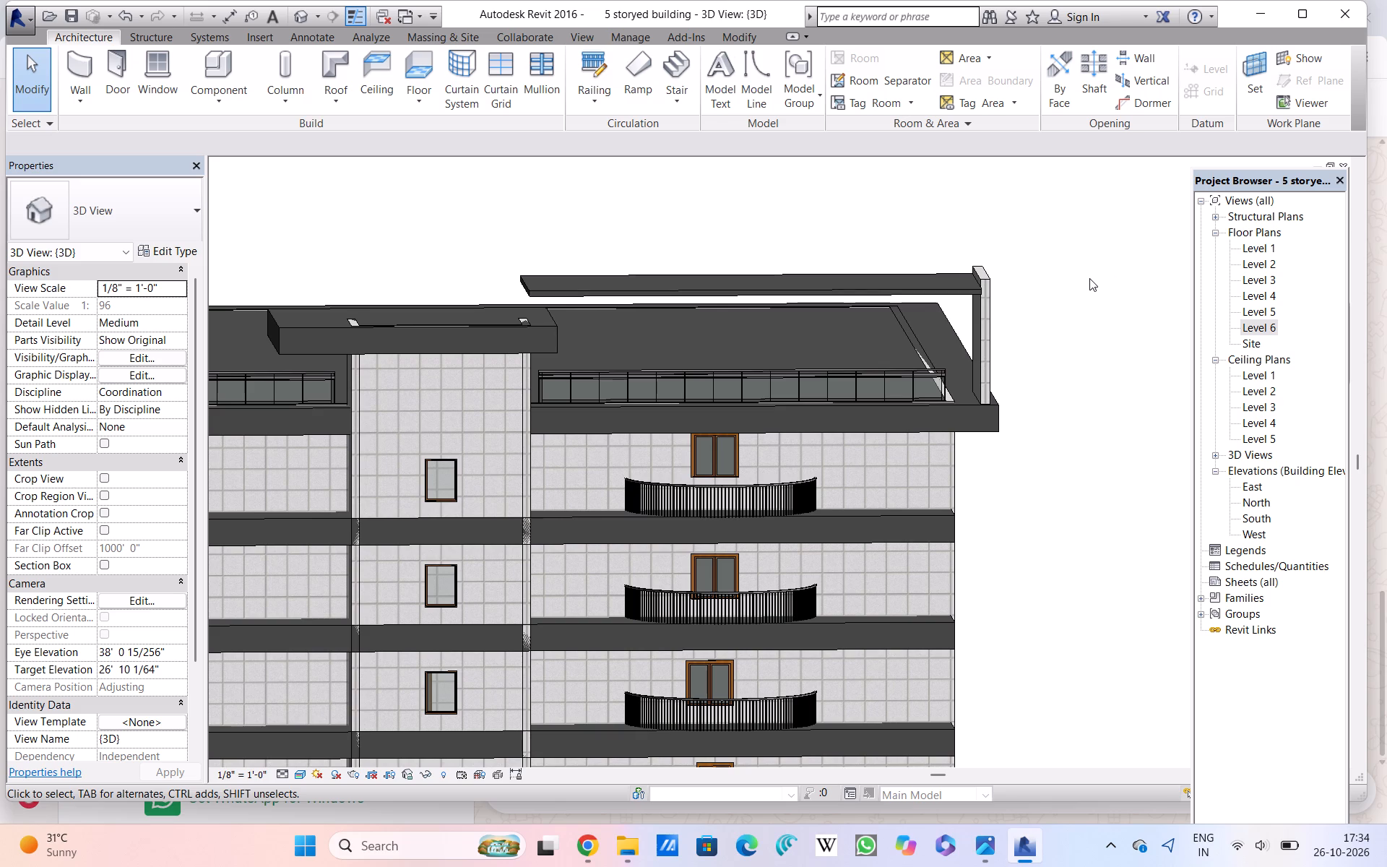
Open the boundary sketch of the raised f1 canopy slab above the Level 6 roof for editing.
{"action": "middle_click_drag", "start_coordinate": [1090, 280], "coordinate": [892, 404], "text": "shift"}
{"action": "scroll", "coordinate": [1091, 282], "scroll_direction": "down", "scroll_amount": 1, "text": "shift"}
{"action": "left_click", "coordinate": [623, 514]}
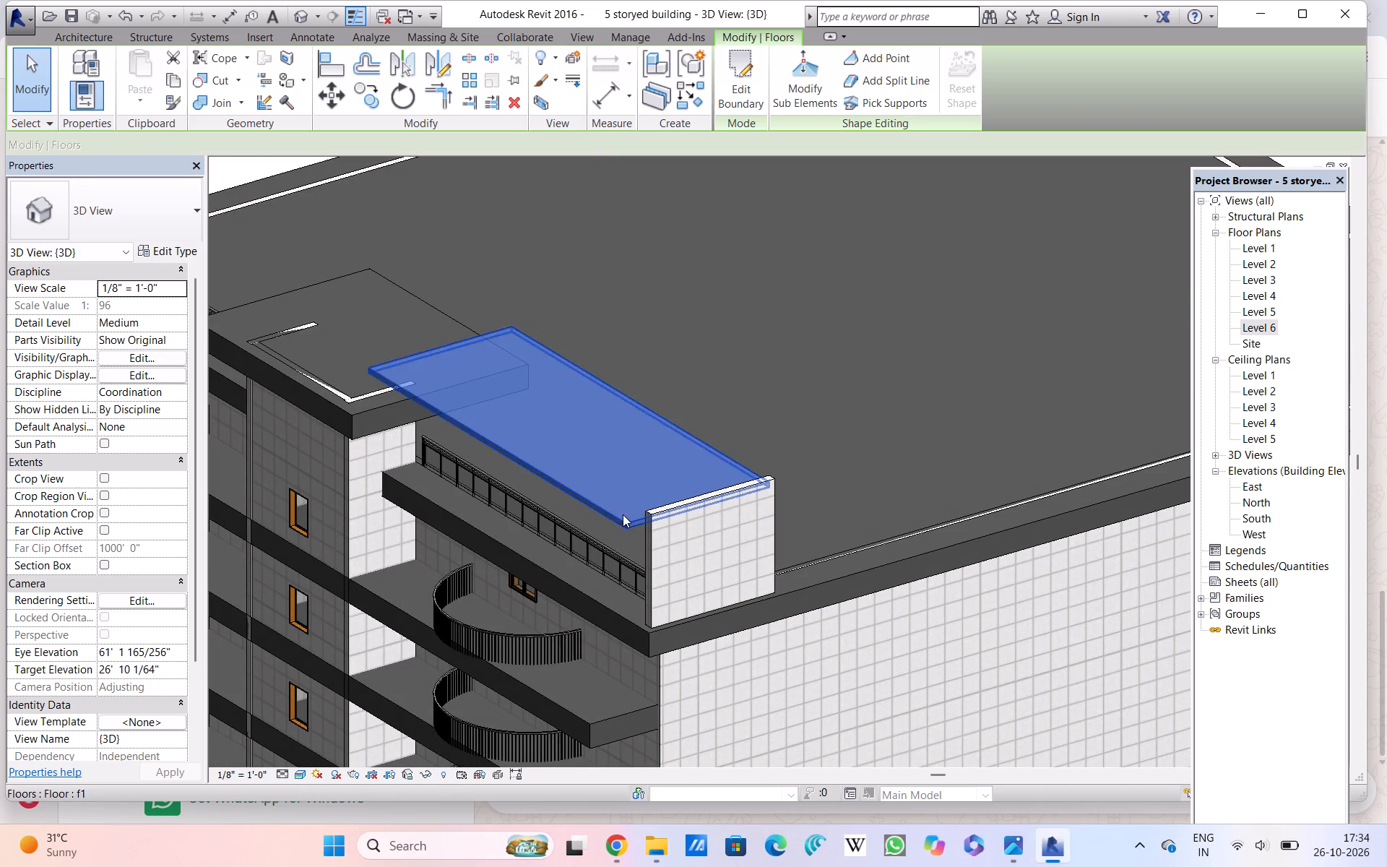
{"action": "left_click", "coordinate": [741, 71]}
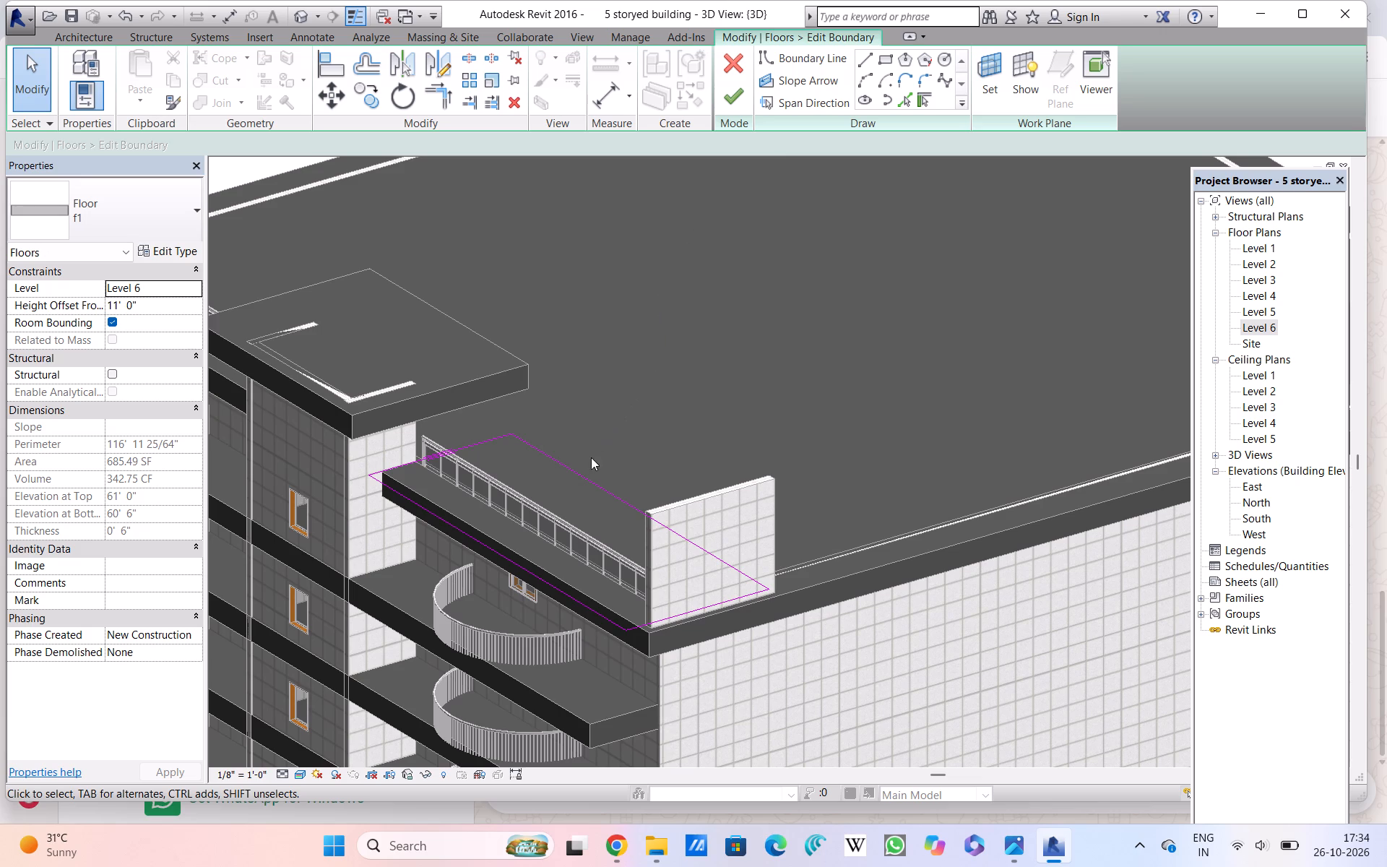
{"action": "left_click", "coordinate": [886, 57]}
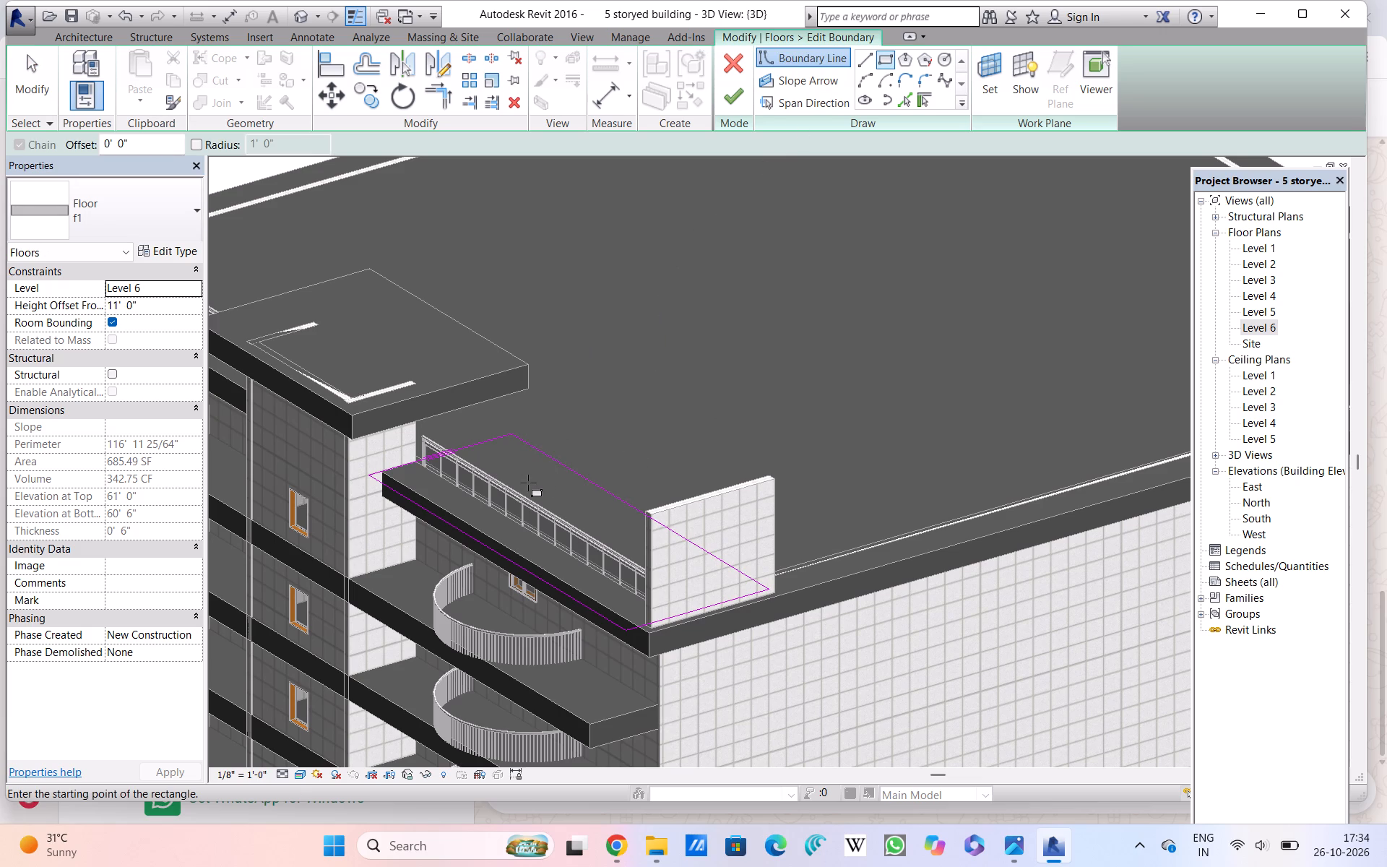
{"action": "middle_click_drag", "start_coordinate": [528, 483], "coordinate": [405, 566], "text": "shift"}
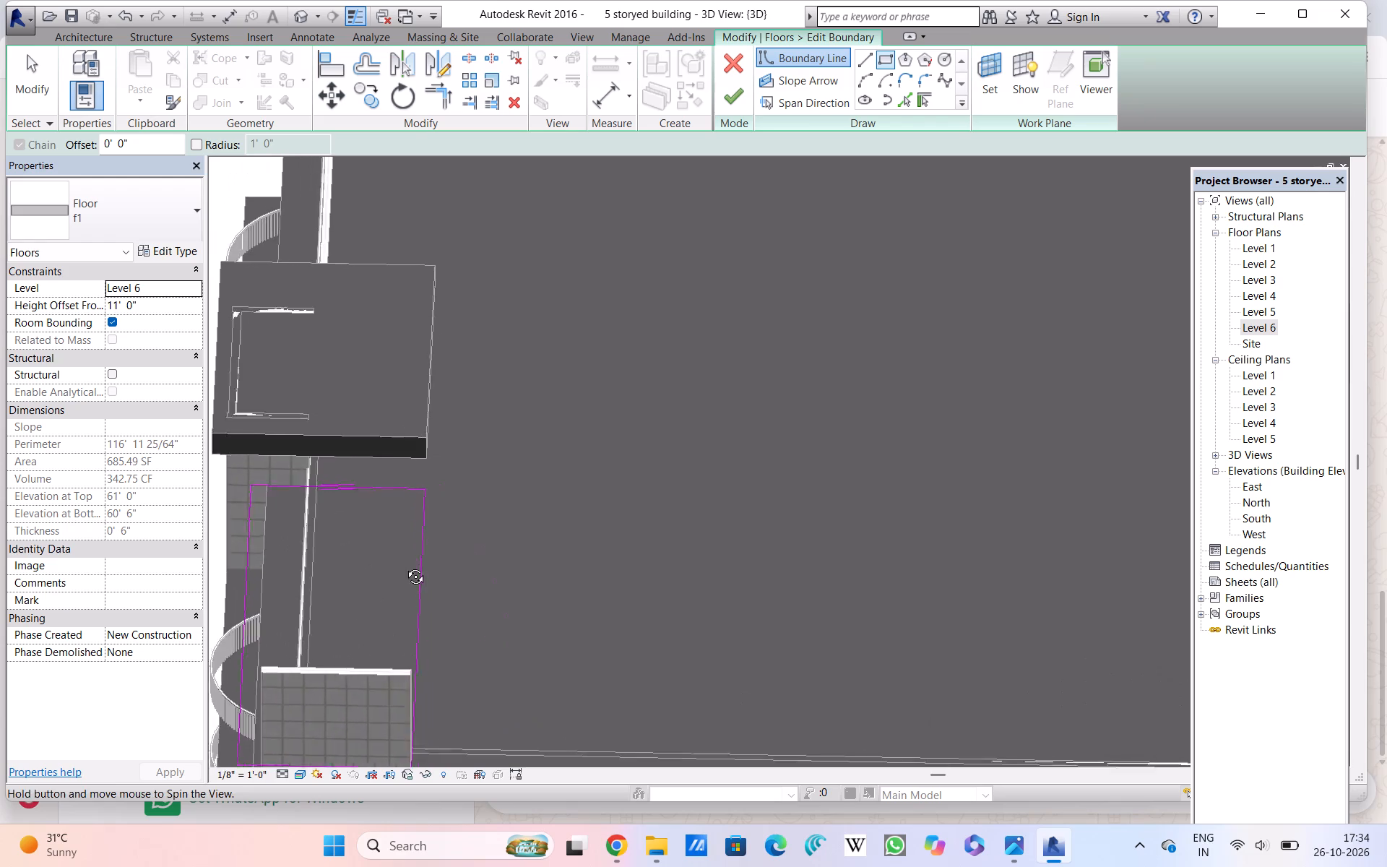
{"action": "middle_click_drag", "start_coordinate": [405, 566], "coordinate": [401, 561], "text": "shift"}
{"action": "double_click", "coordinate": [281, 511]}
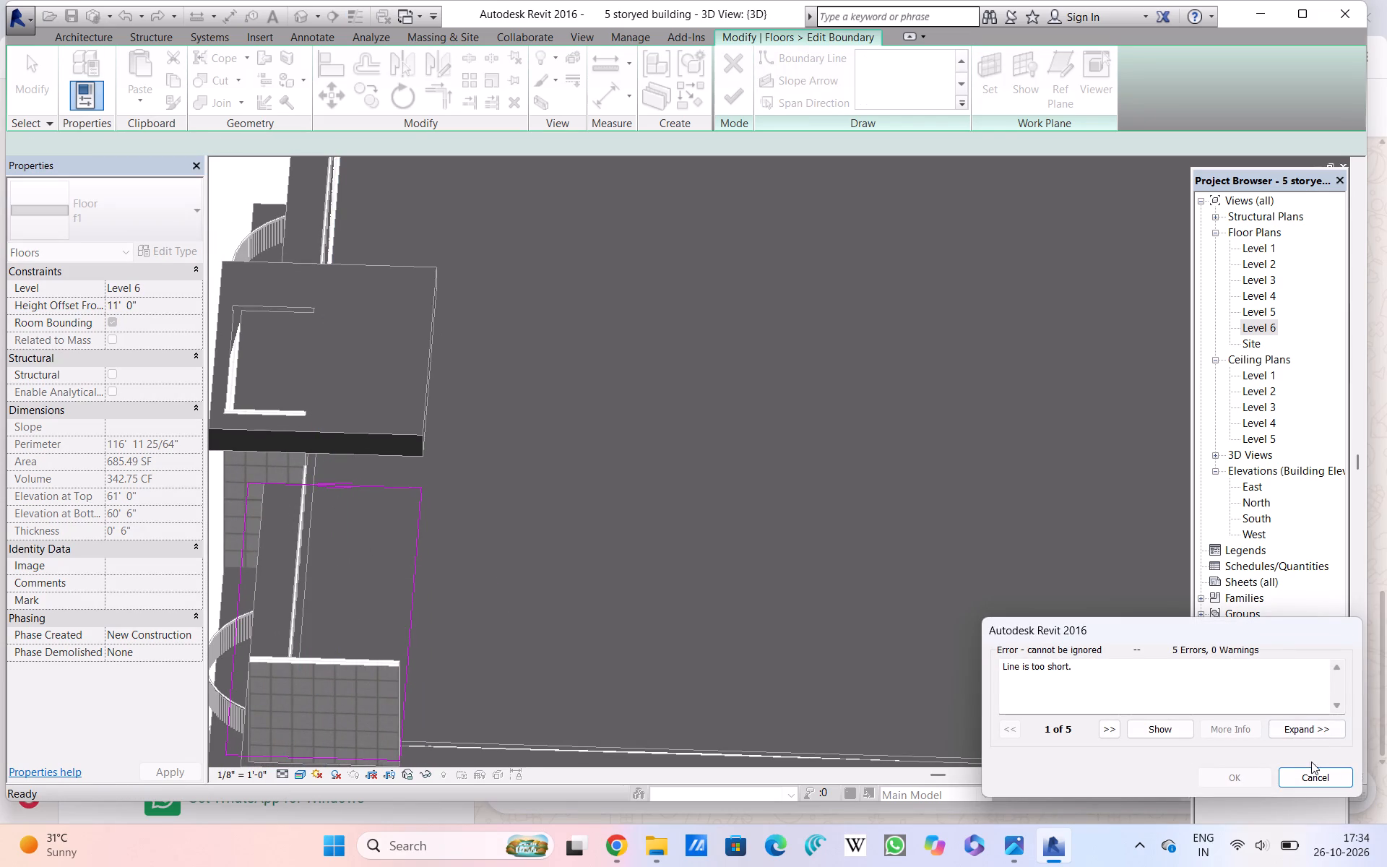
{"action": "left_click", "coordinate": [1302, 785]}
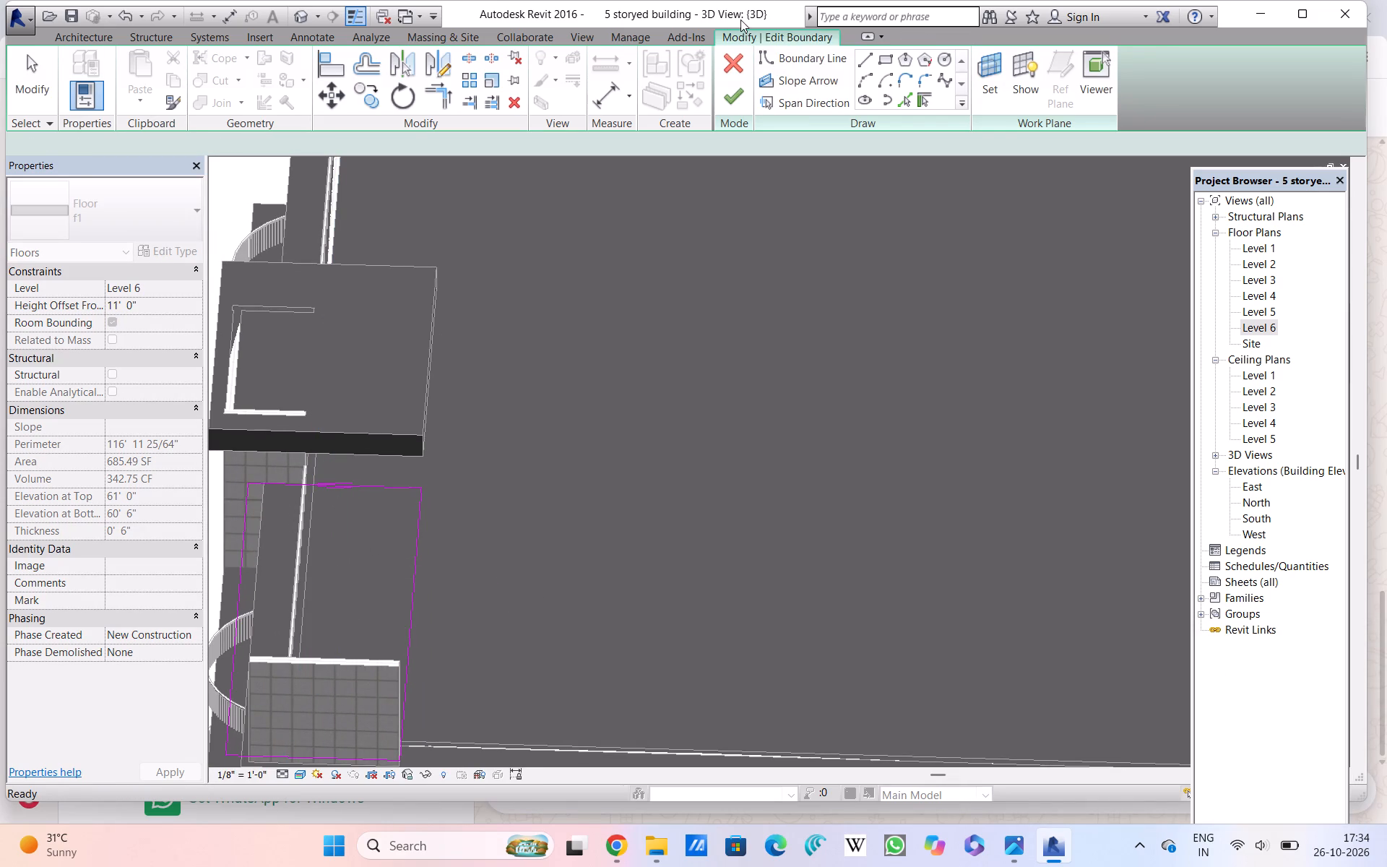
Sketch a rectangular opening about 12' 6" by 8' 0" inside the canopy slab boundary, near the end by the stair tower.
{"action": "left_click", "coordinate": [886, 60]}
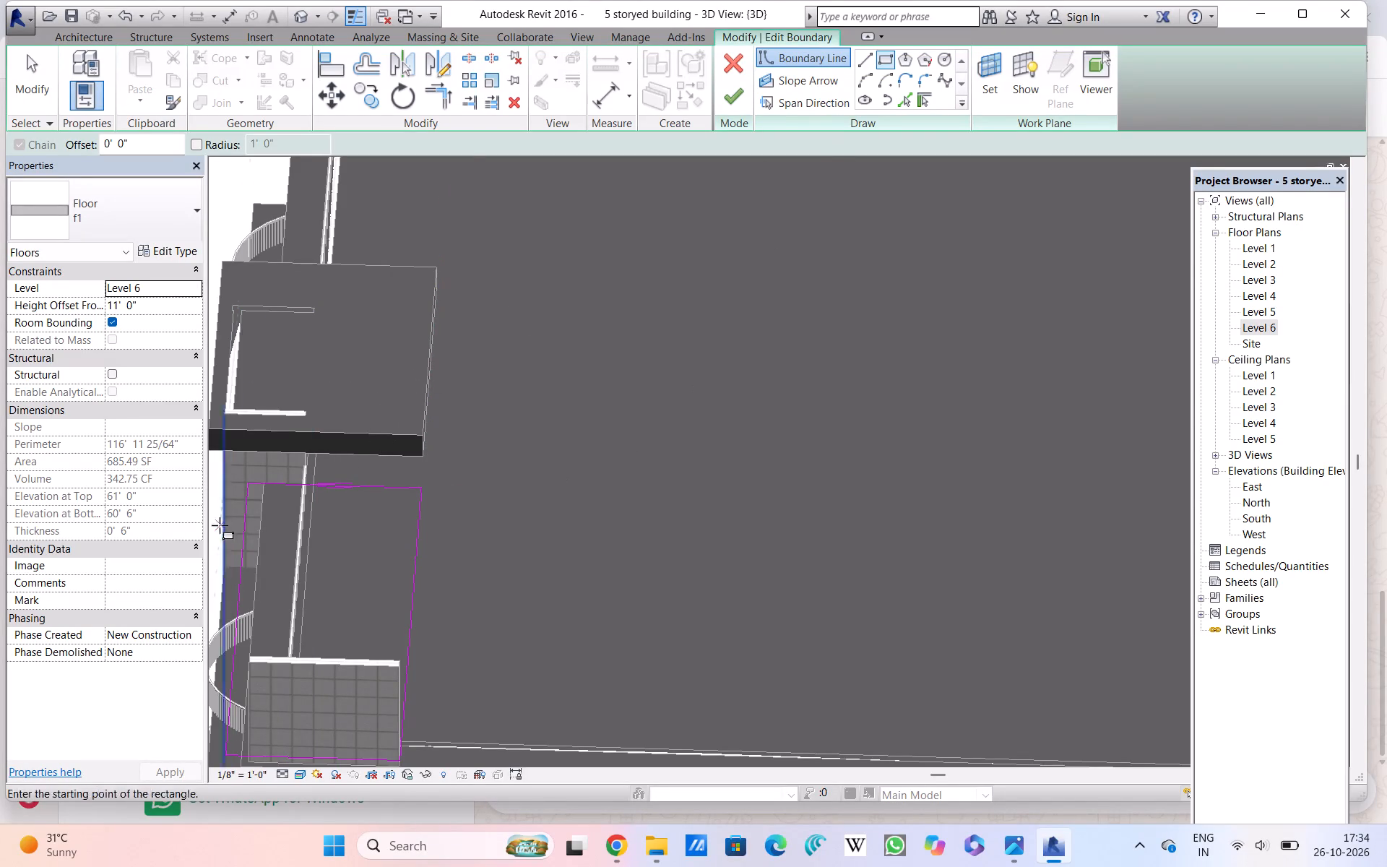
{"action": "left_click", "coordinate": [275, 512]}
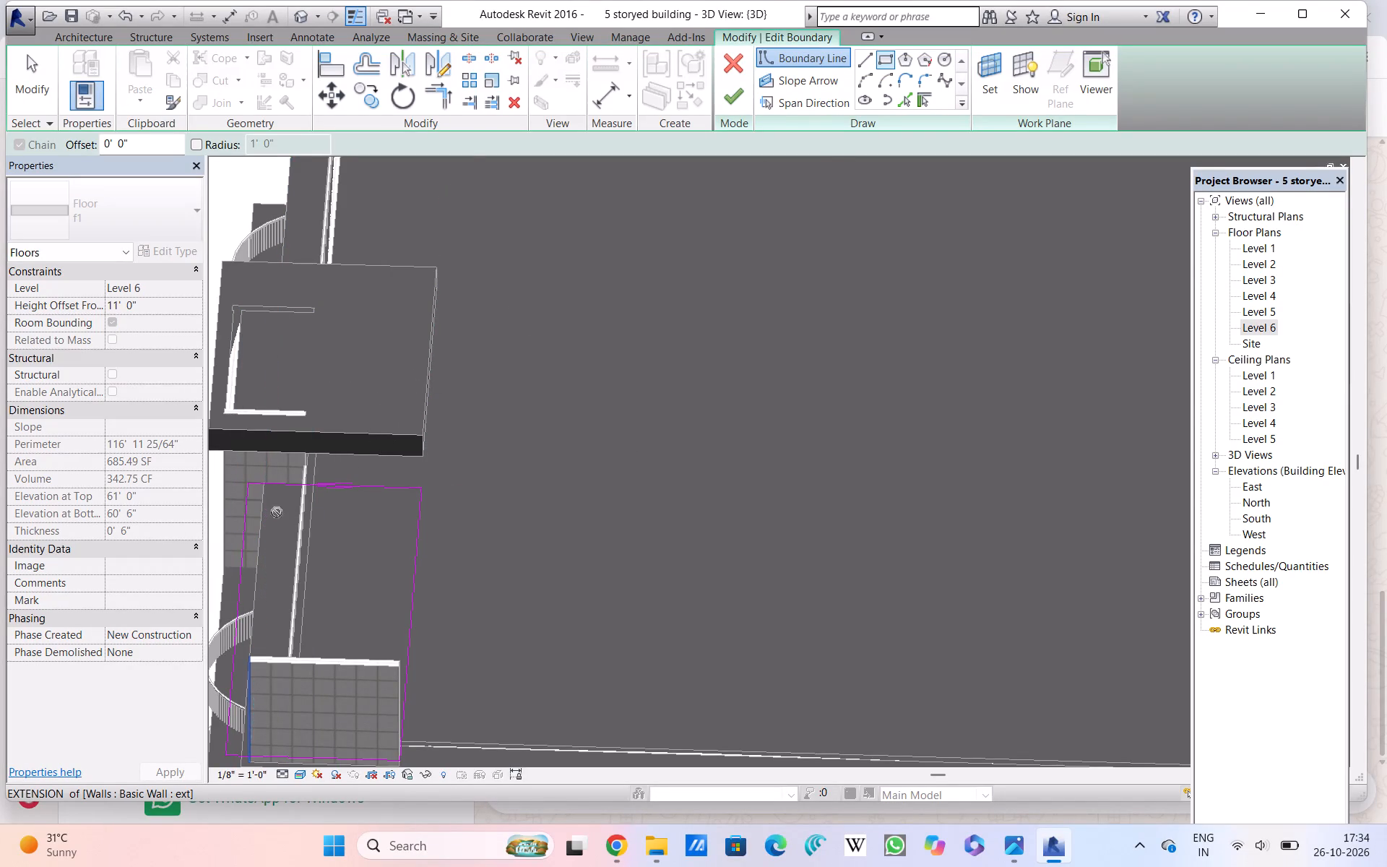
{"action": "left_click", "coordinate": [398, 566]}
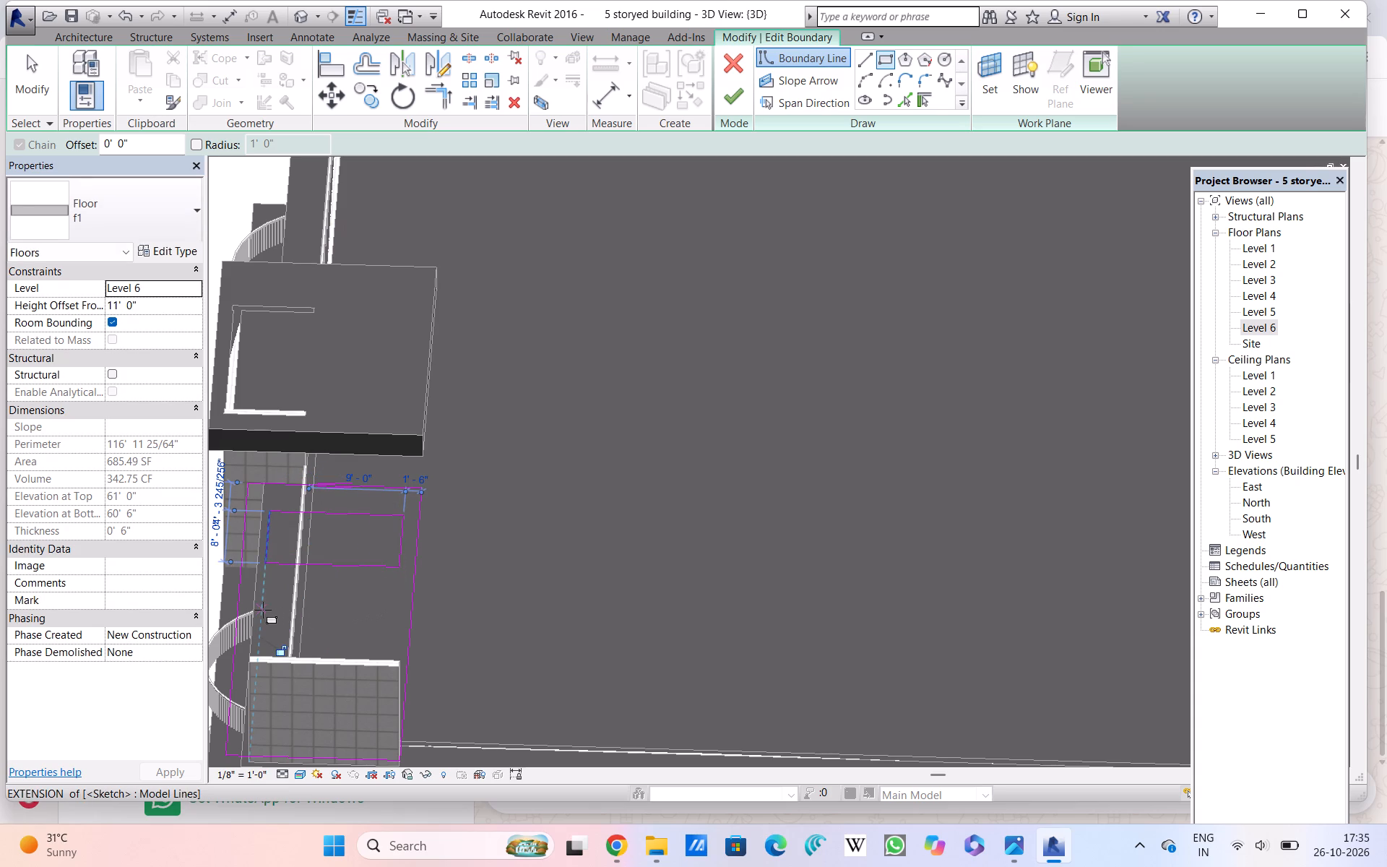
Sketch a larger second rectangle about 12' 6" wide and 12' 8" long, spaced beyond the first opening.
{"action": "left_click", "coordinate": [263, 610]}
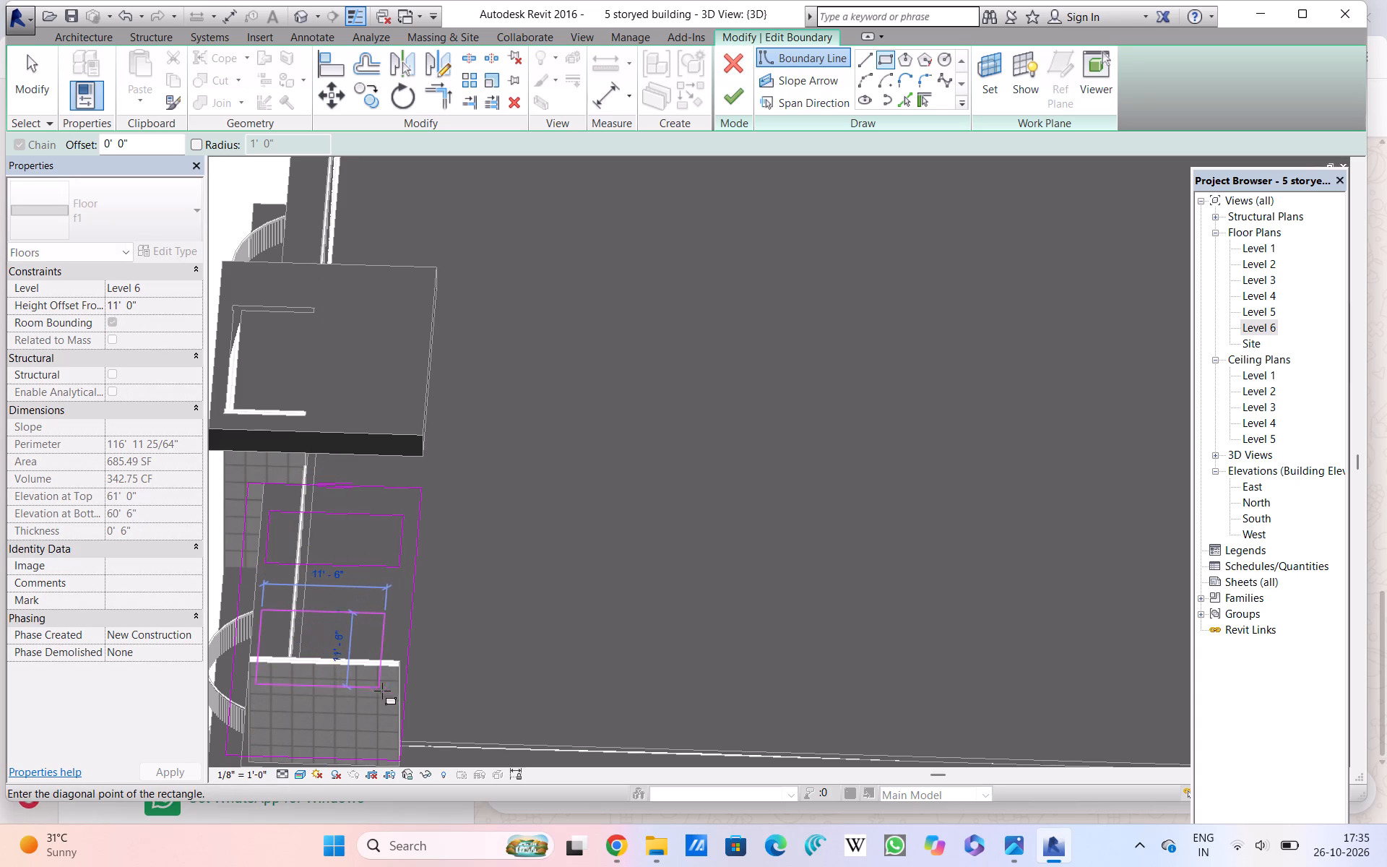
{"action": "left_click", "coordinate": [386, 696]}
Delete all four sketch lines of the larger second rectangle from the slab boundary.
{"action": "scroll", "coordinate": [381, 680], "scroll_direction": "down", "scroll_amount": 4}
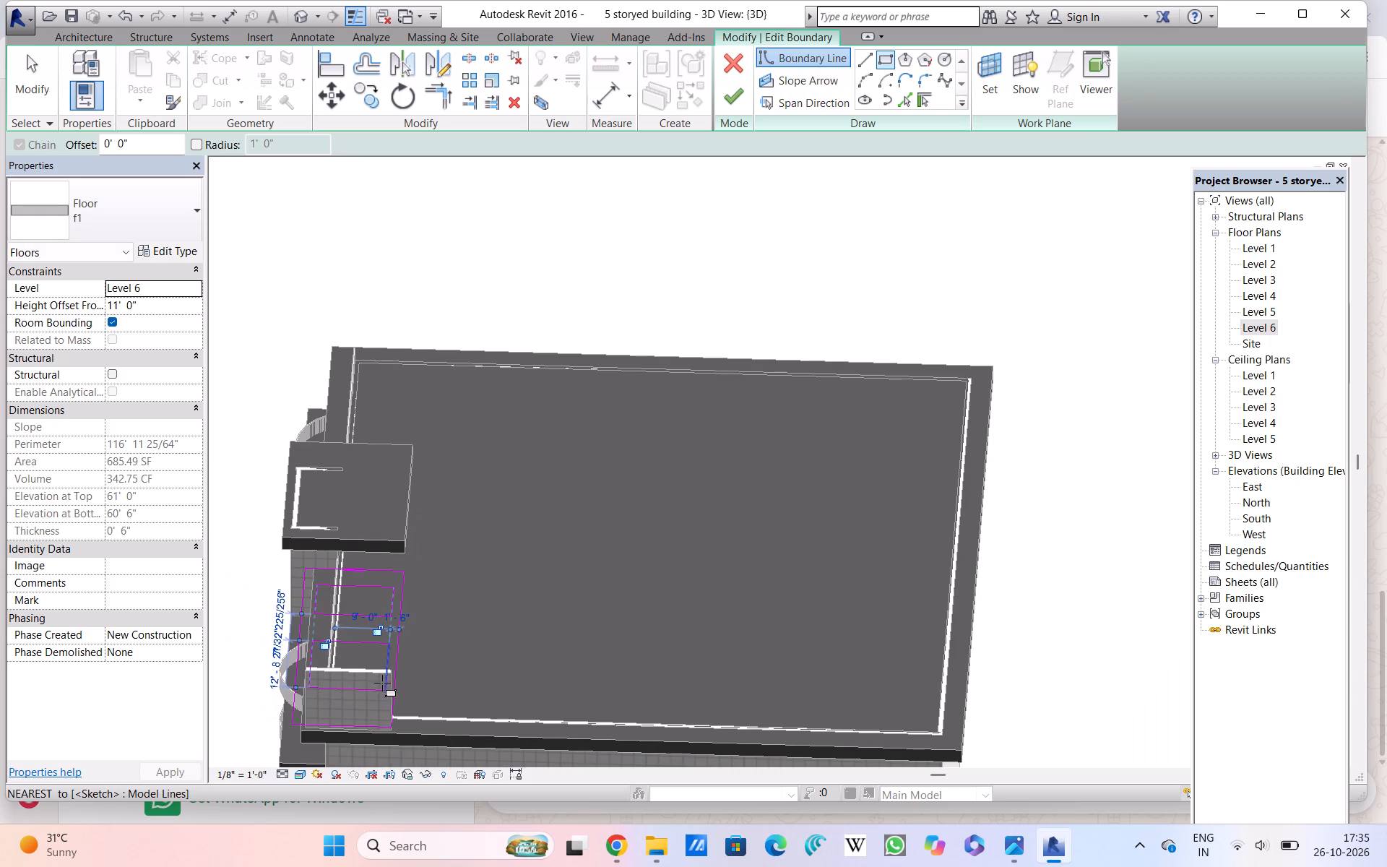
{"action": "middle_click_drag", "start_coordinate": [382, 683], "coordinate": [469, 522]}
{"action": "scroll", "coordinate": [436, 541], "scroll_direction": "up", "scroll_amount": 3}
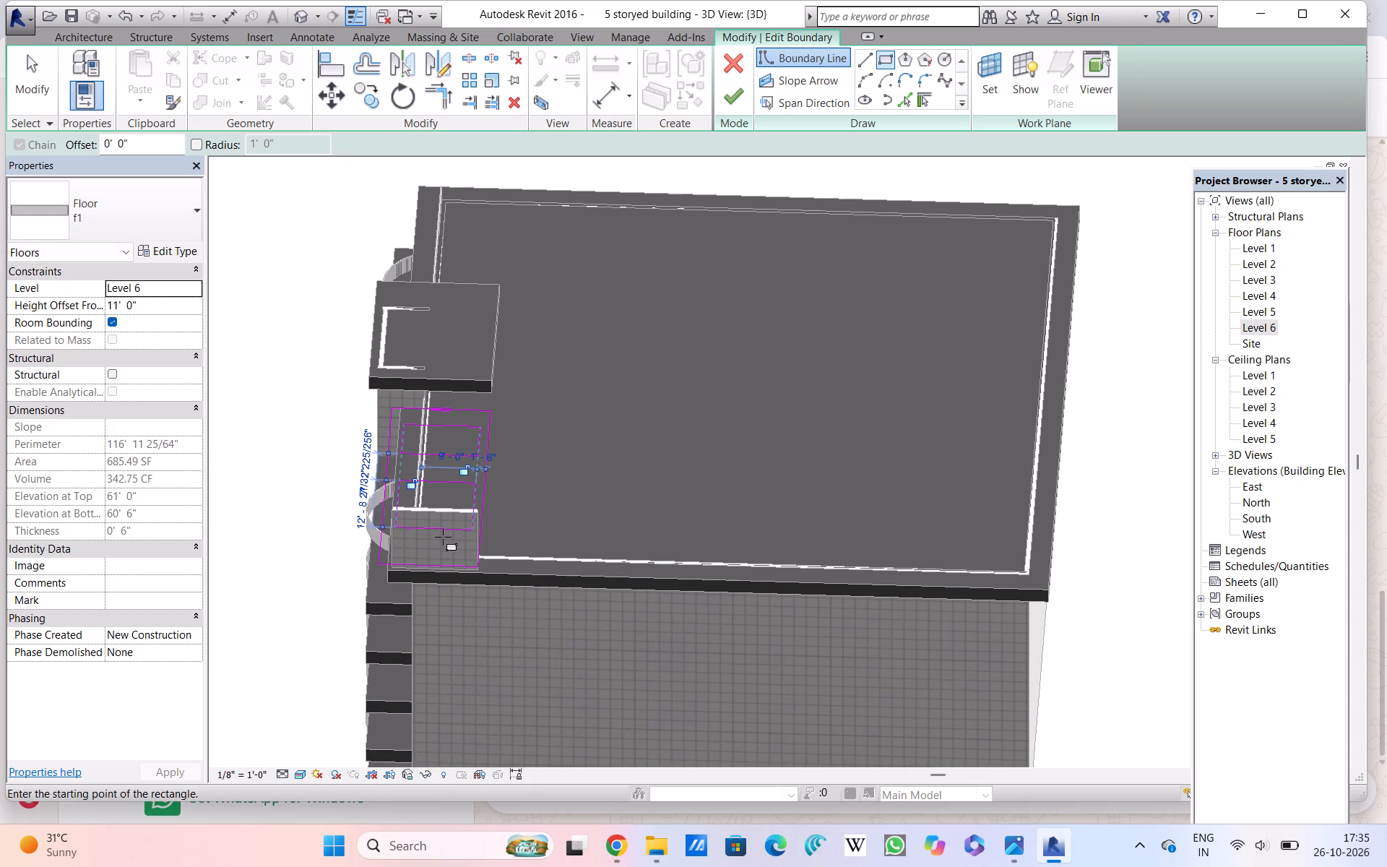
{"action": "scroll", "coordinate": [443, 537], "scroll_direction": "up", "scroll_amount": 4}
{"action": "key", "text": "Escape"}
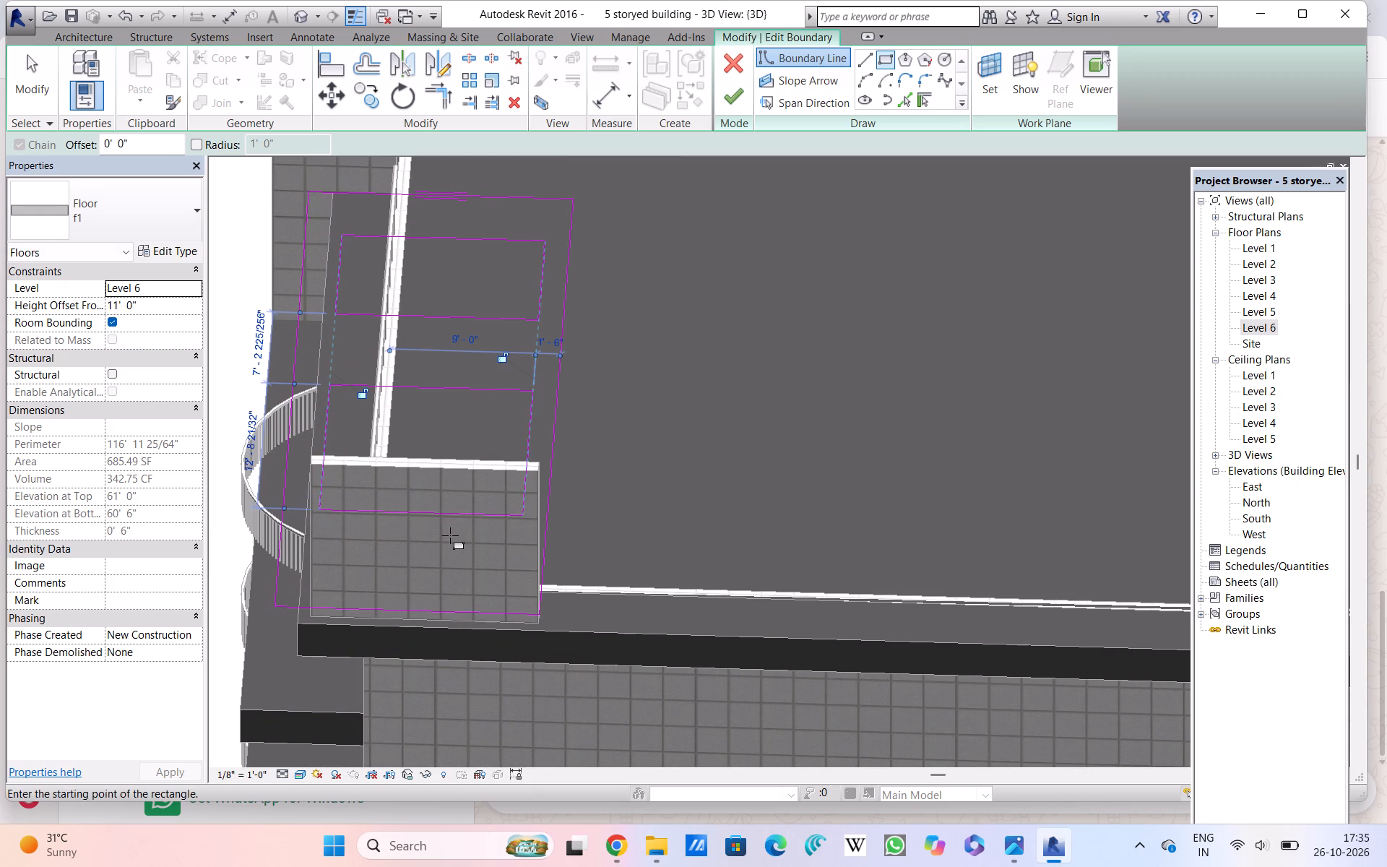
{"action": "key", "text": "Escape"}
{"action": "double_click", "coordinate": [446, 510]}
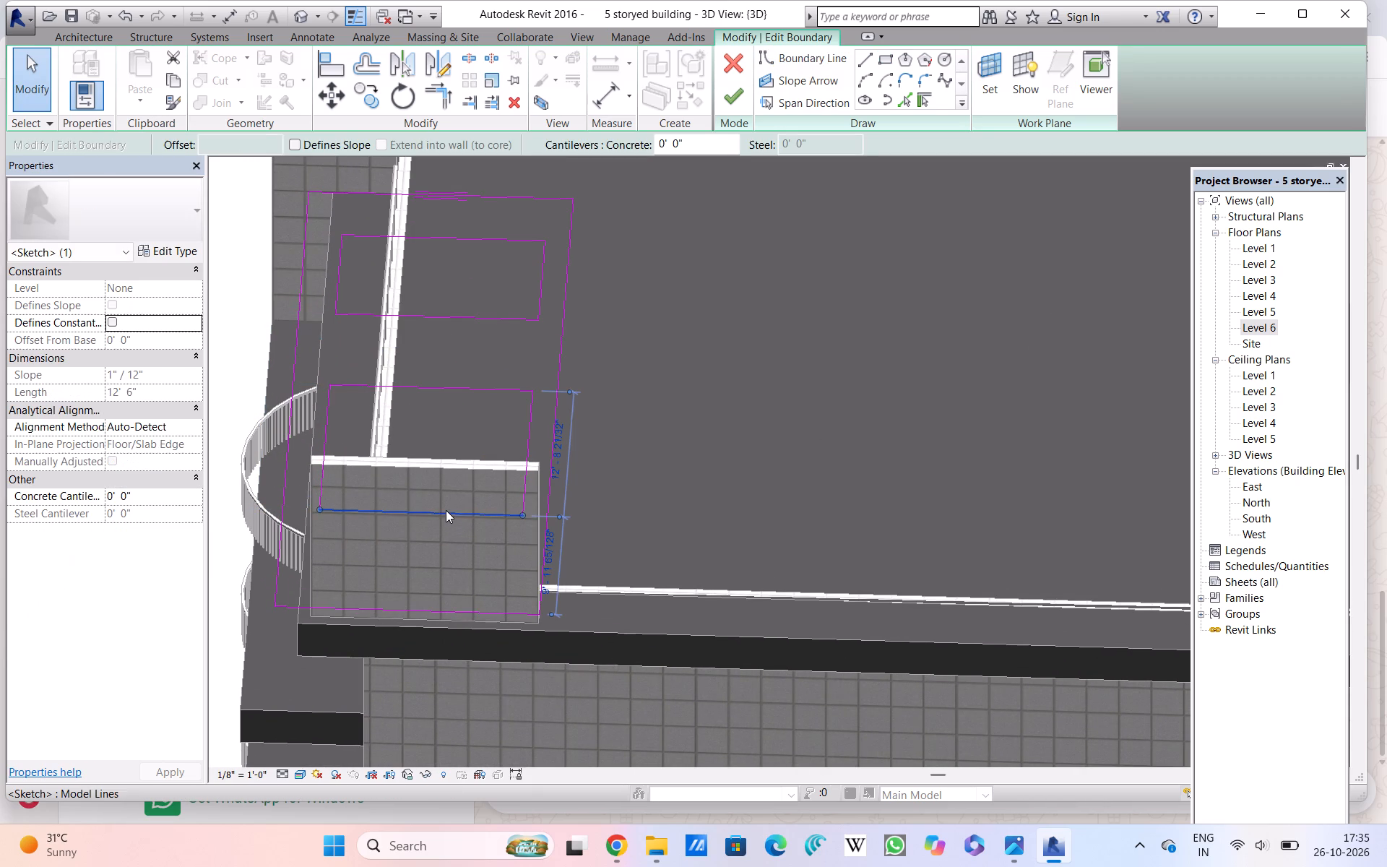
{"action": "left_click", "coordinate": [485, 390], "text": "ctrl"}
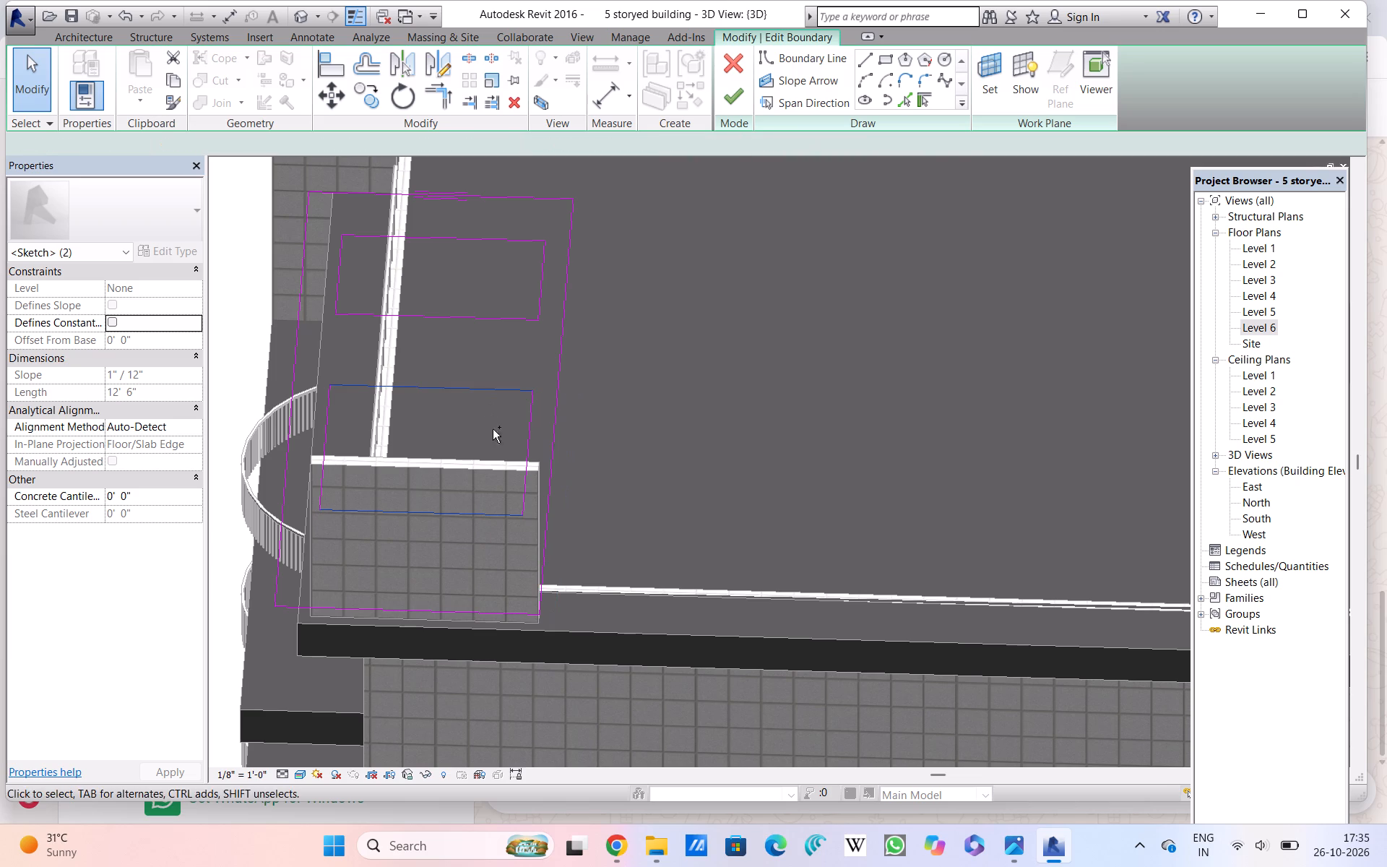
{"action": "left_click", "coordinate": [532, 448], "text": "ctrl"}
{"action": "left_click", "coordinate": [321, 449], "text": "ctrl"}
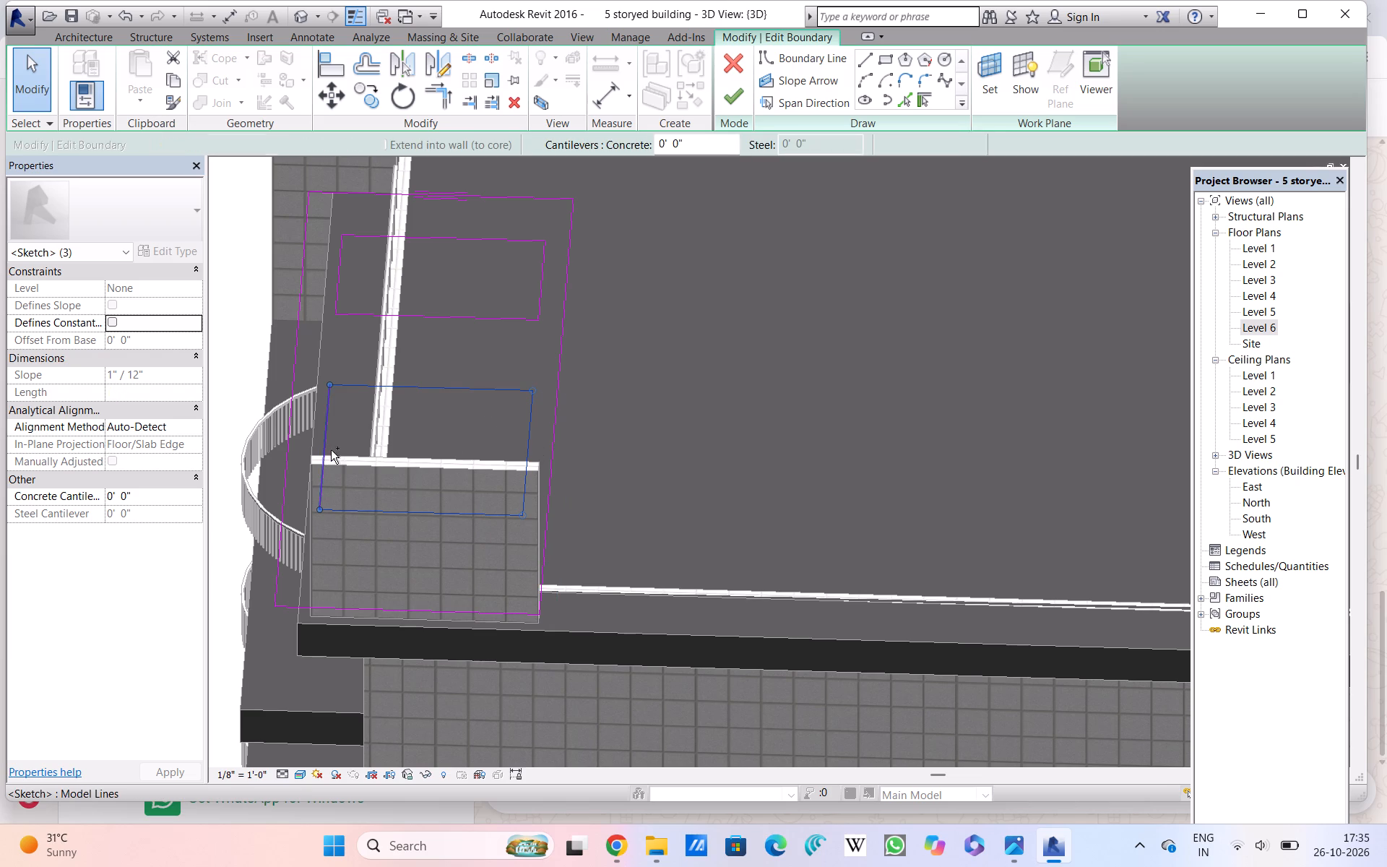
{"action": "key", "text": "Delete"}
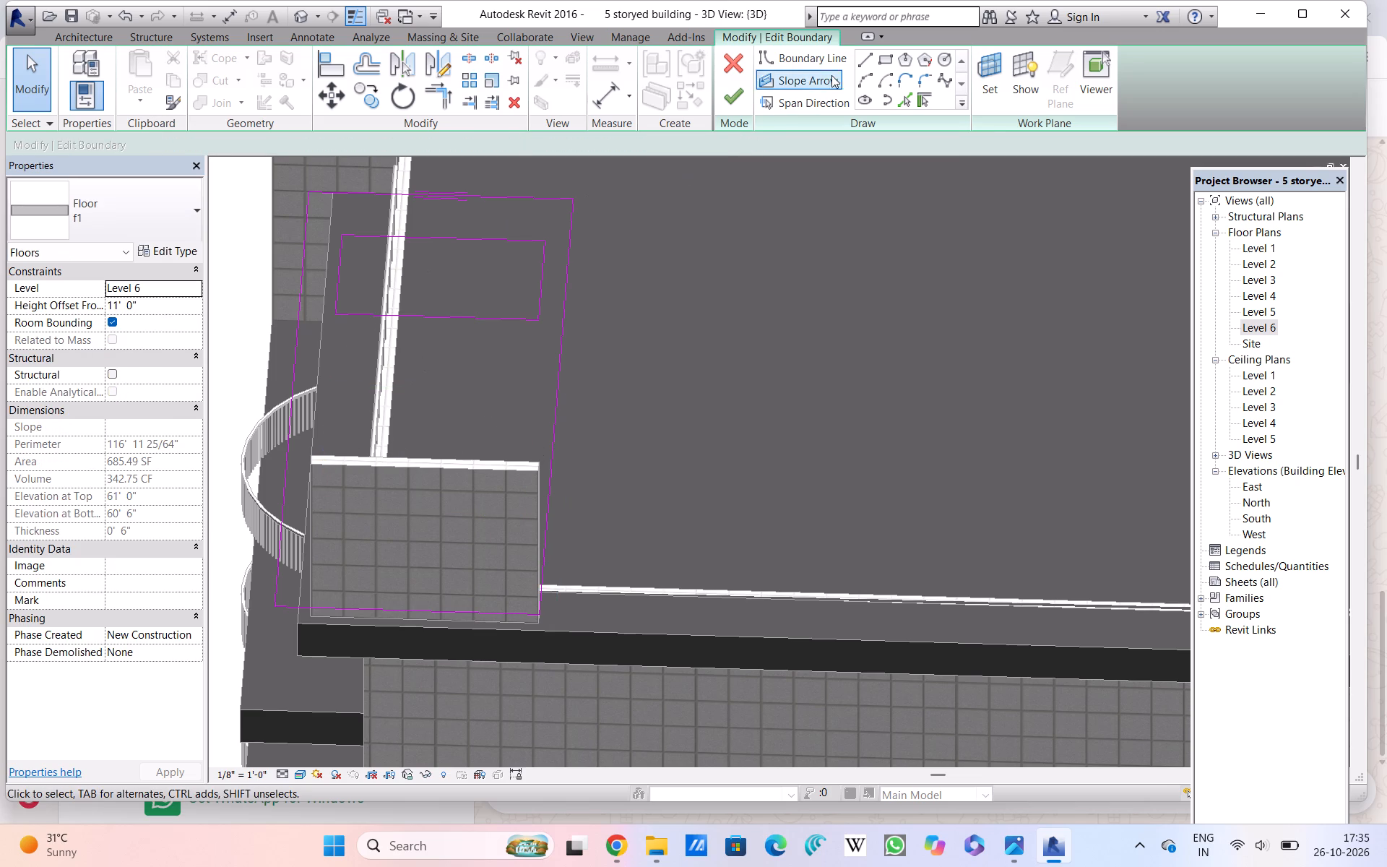
Sketch three more rectangular openings about 12' 6" wide, spaced in a row toward the corner wall, and finish the slab's boundary.
{"action": "left_click", "coordinate": [886, 60]}
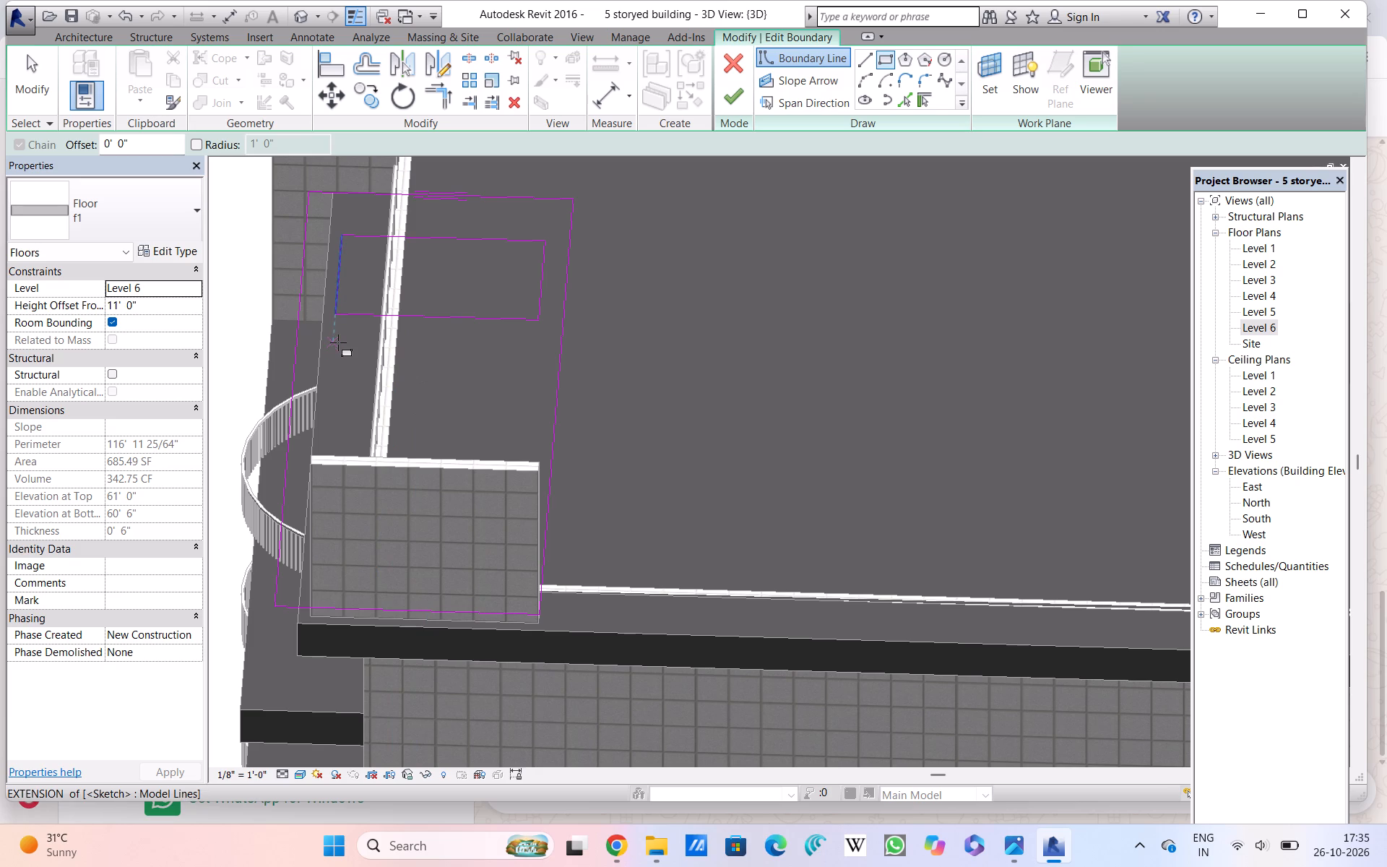
{"action": "left_click", "coordinate": [335, 345]}
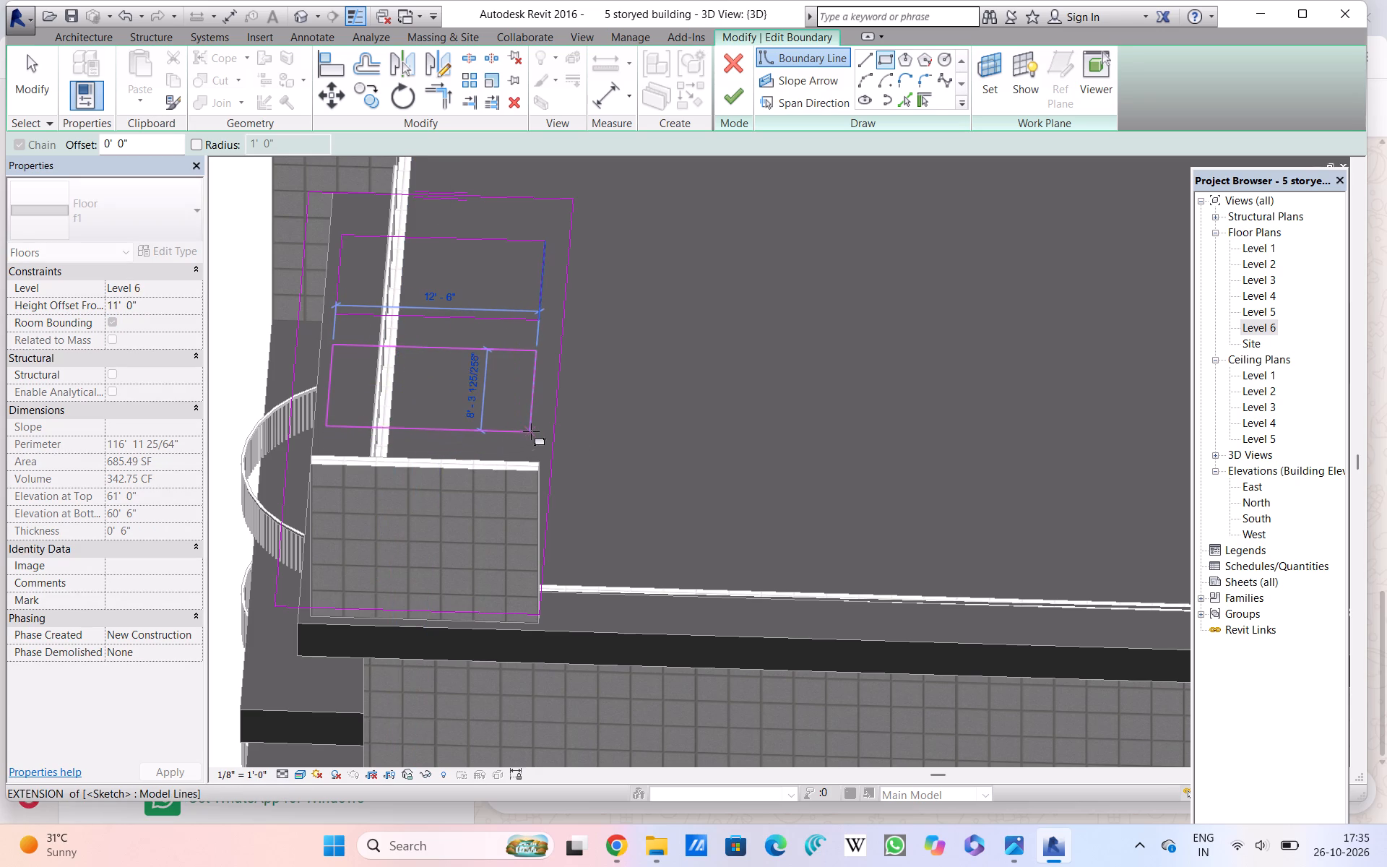
{"action": "left_click", "coordinate": [532, 424]}
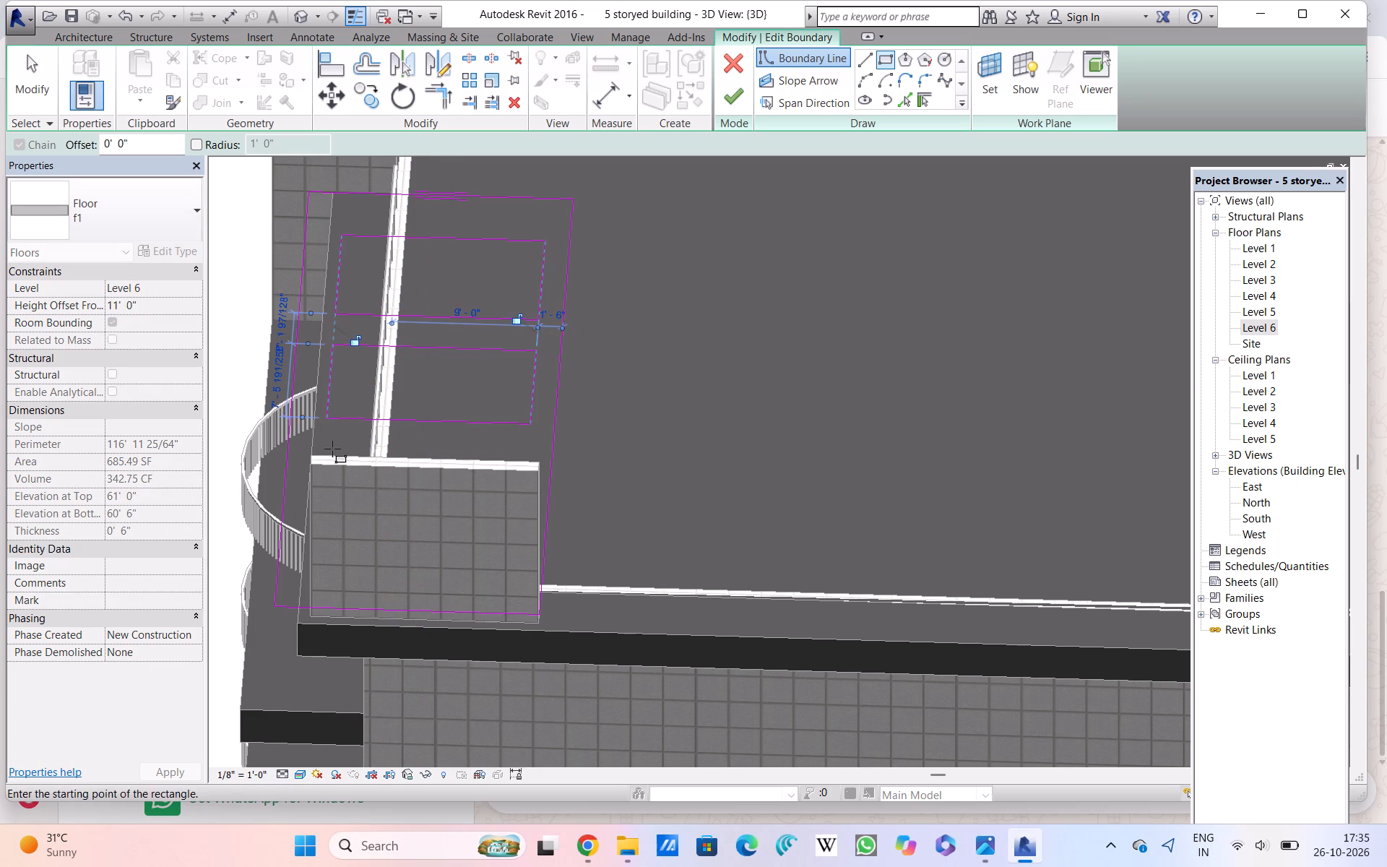
{"action": "left_click", "coordinate": [329, 449]}
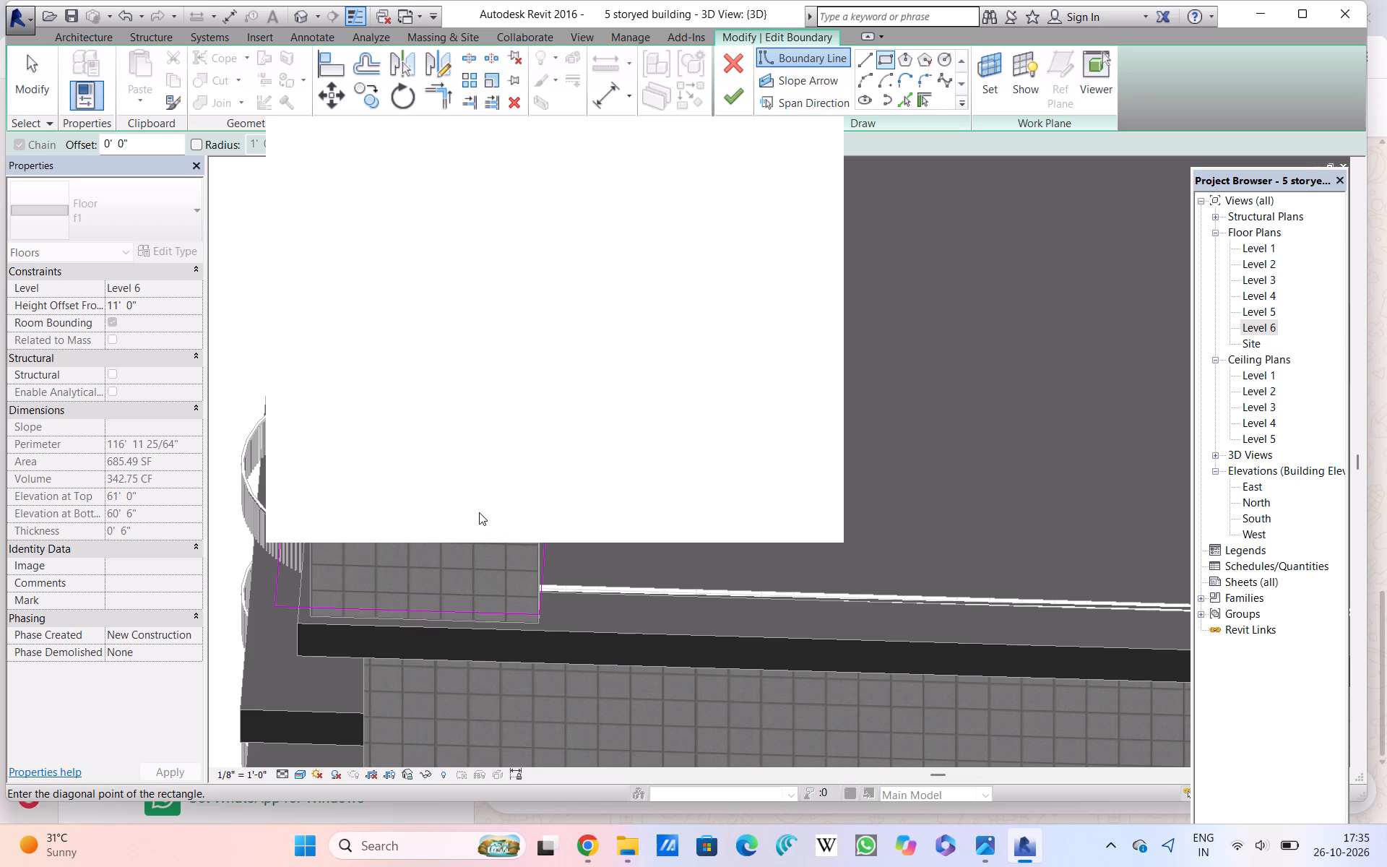
{"action": "double_click", "coordinate": [807, 138]}
{"action": "left_click", "coordinate": [808, 142]}
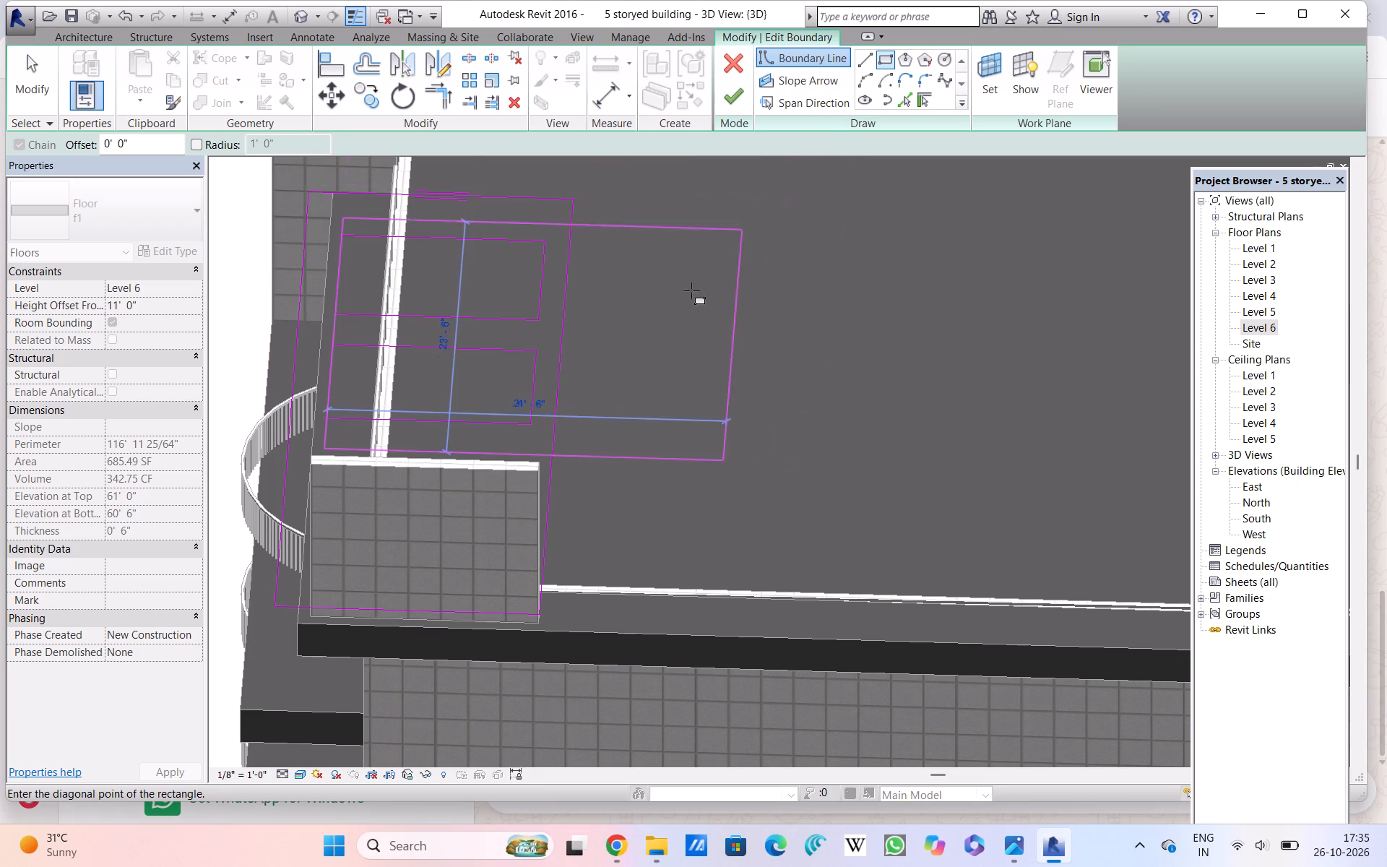
{"action": "left_click", "coordinate": [522, 518]}
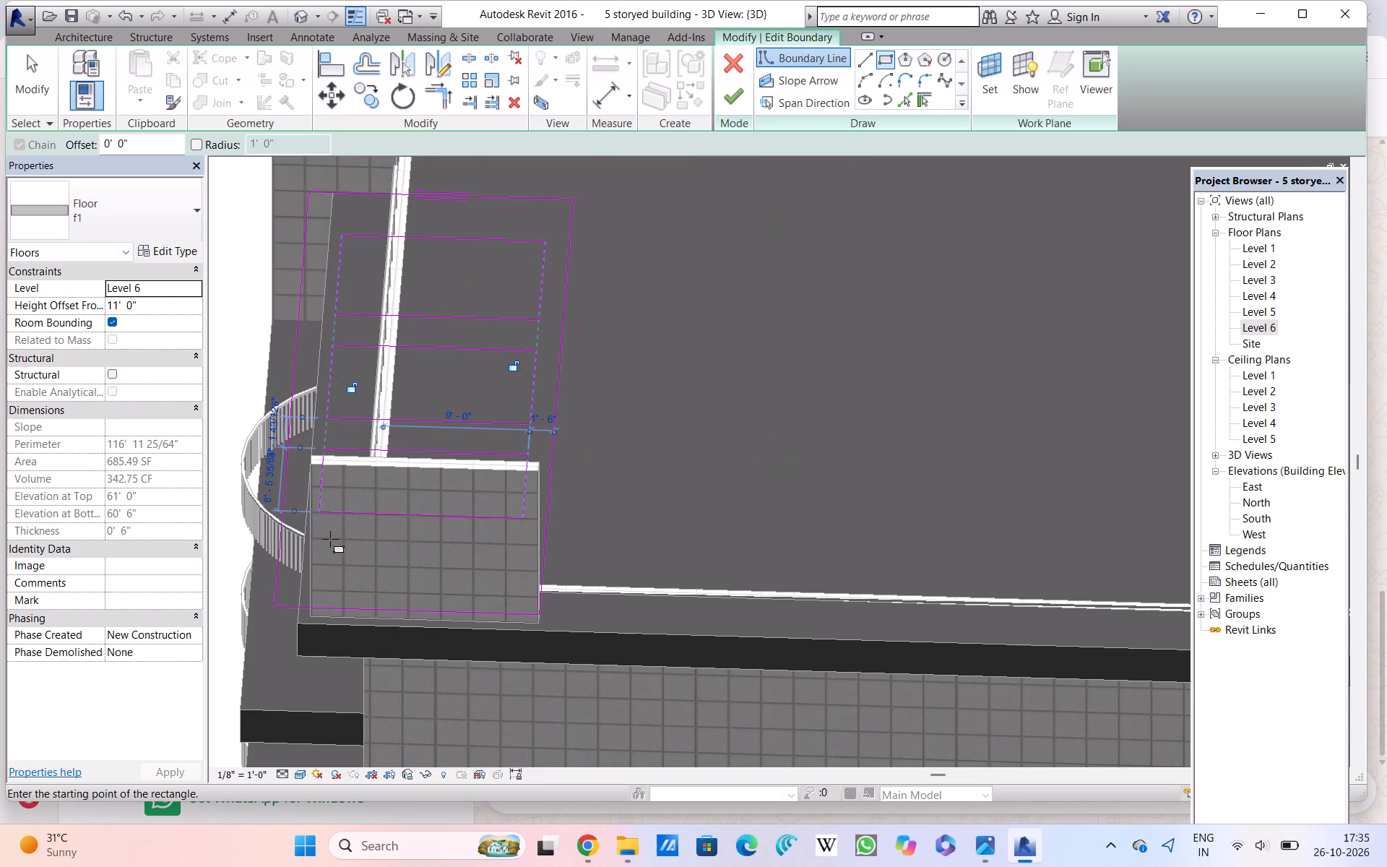
{"action": "left_click", "coordinate": [319, 537]}
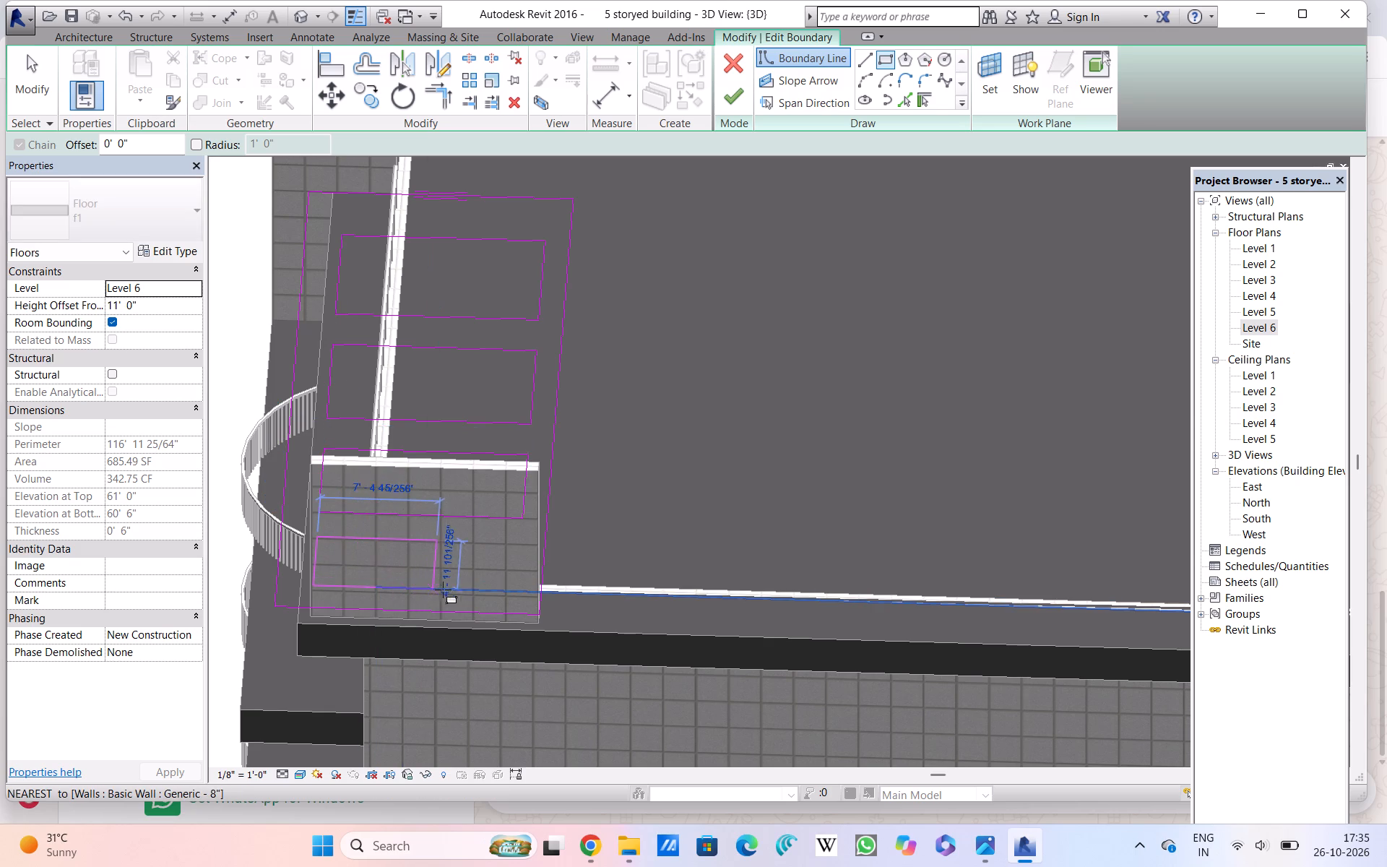
{"action": "left_click", "coordinate": [514, 601]}
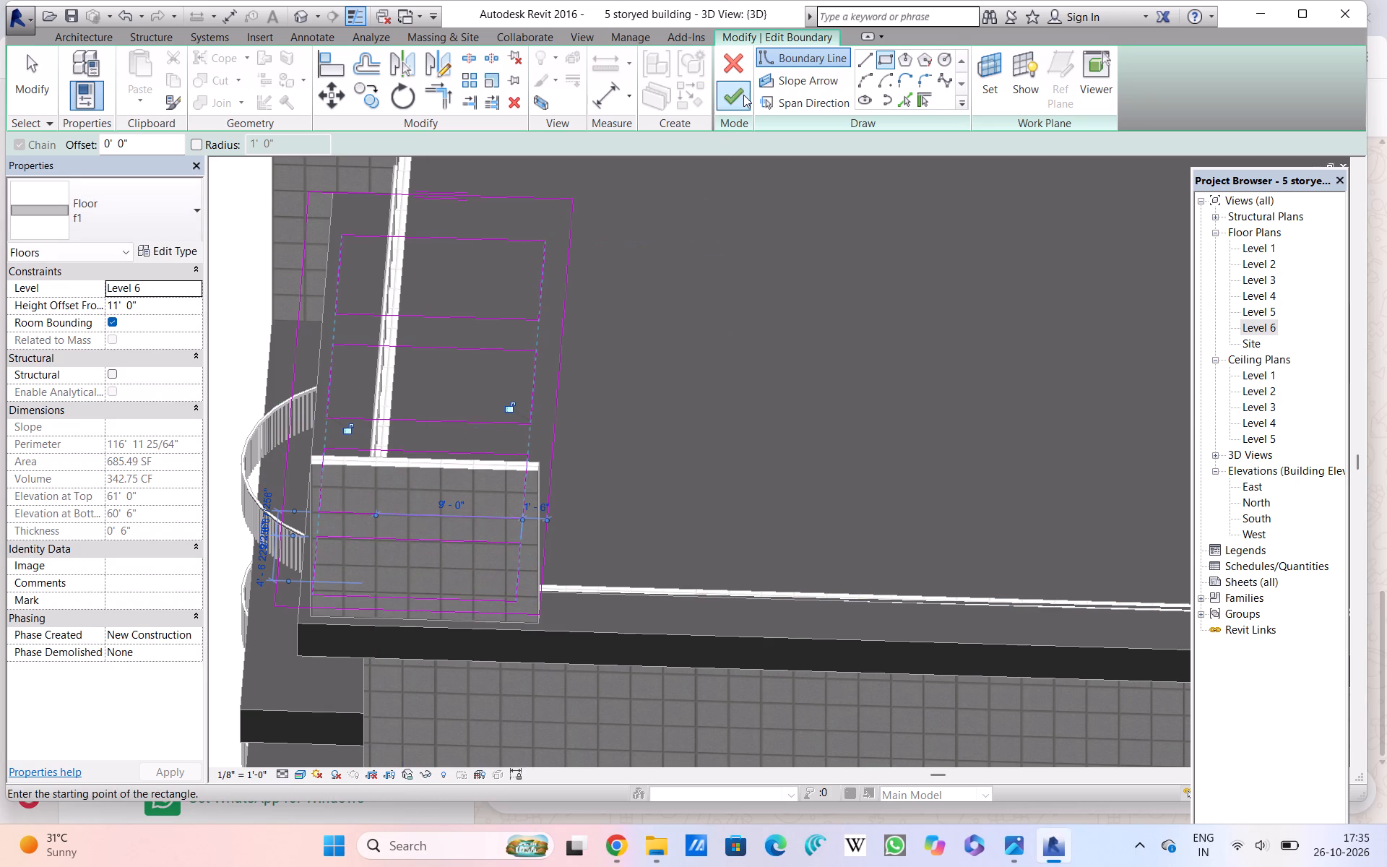
{"action": "left_click", "coordinate": [743, 95]}
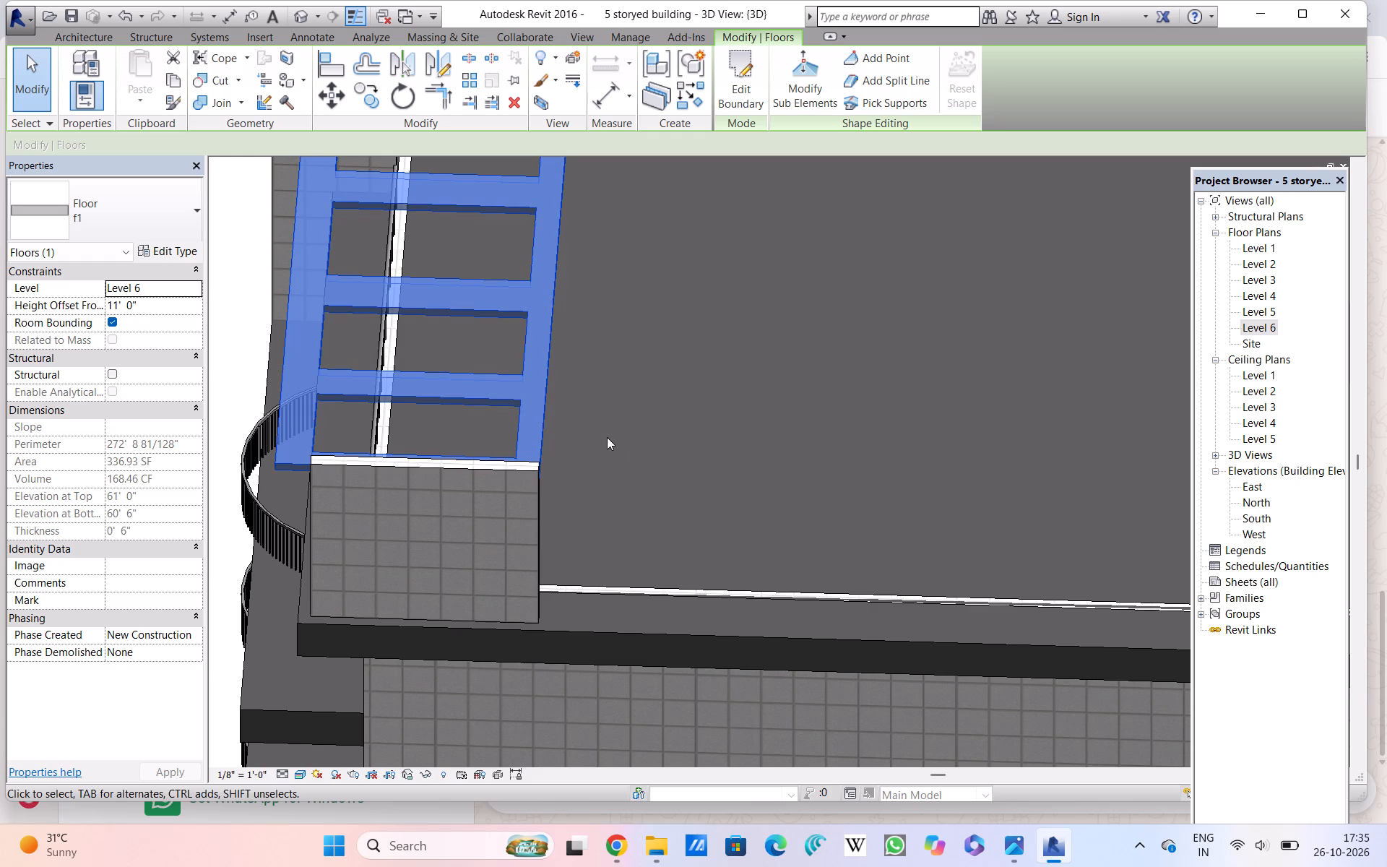
{"action": "left_click", "coordinate": [616, 420]}
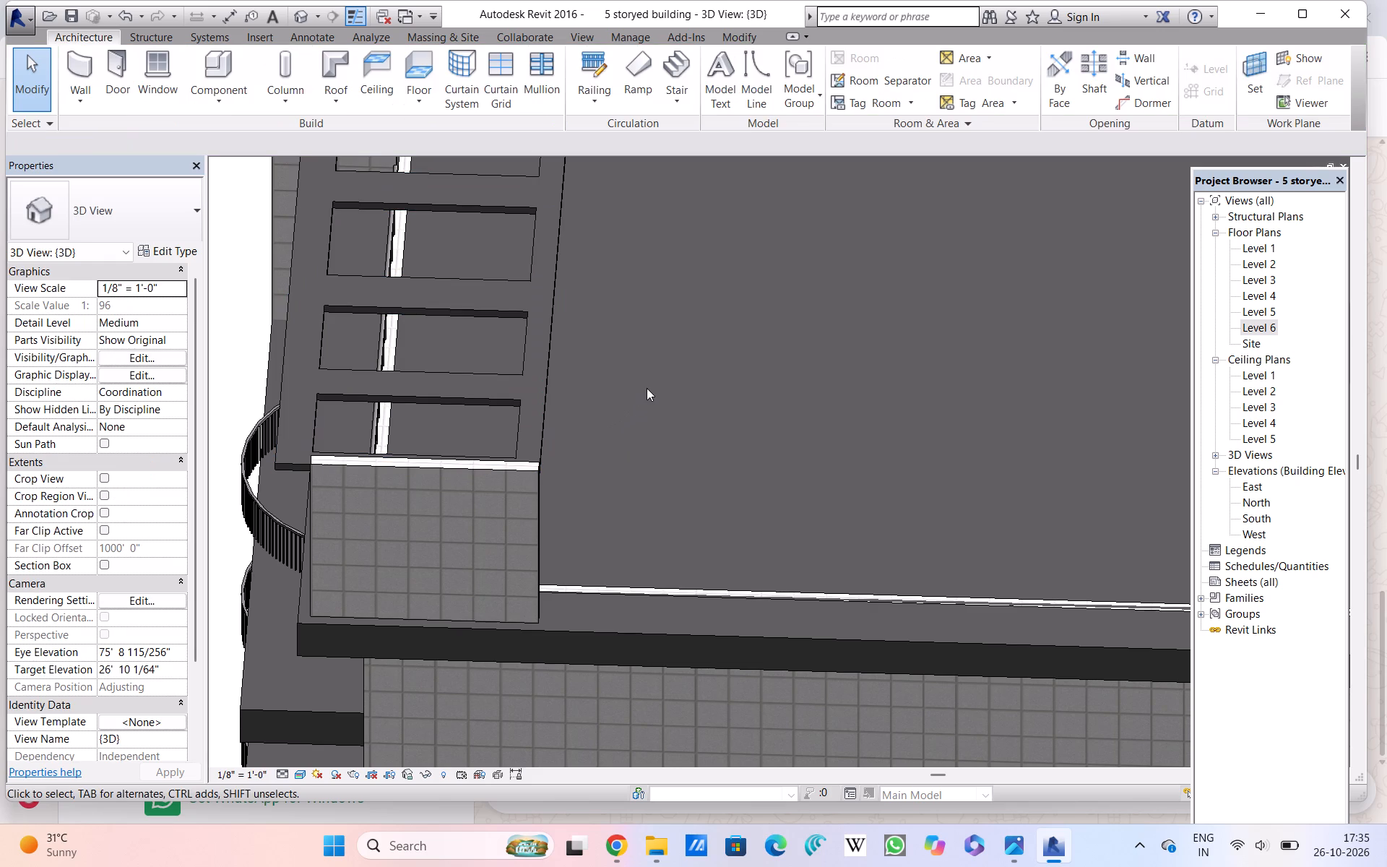
Examine the canopy slab with its row of openings and the building's balcony facade from several angles.
{"action": "middle_click_drag", "start_coordinate": [647, 388], "coordinate": [728, 295], "text": "shift"}
{"action": "scroll", "coordinate": [721, 306], "scroll_direction": "down", "scroll_amount": 5}
{"action": "scroll", "coordinate": [683, 376], "scroll_direction": "down", "scroll_amount": 3}
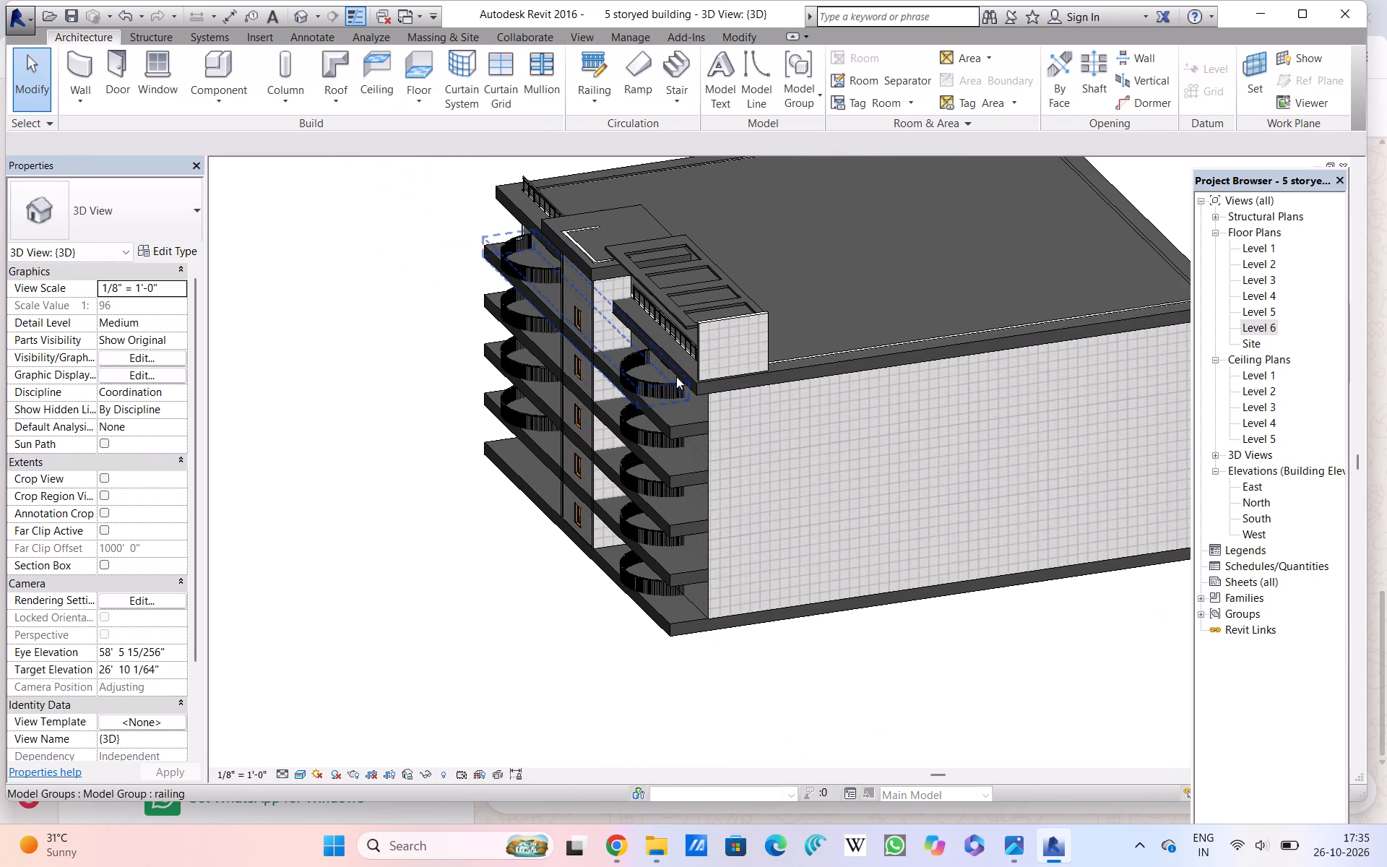
{"action": "middle_click_drag", "start_coordinate": [662, 379], "coordinate": [917, 337], "text": "shift"}
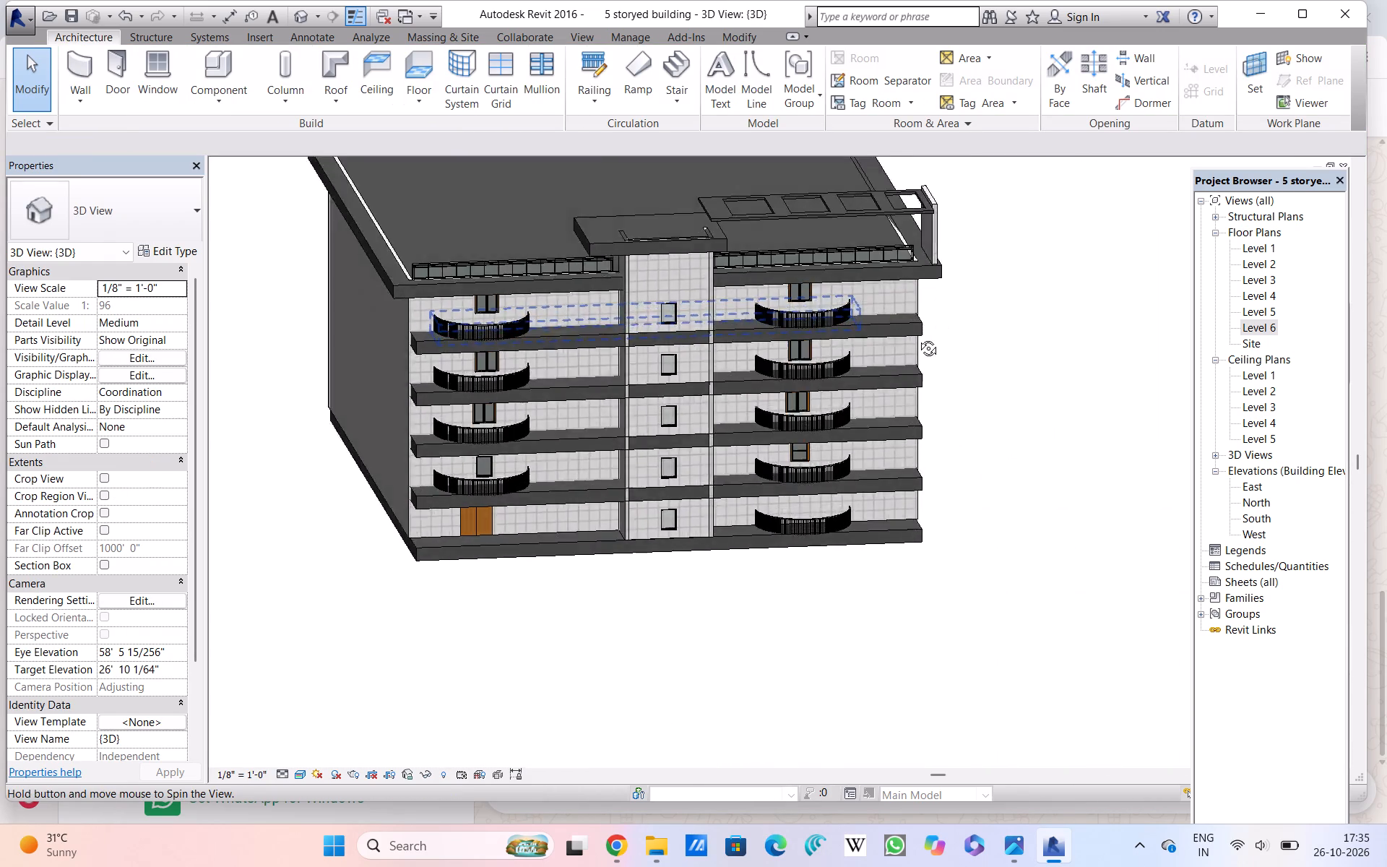
{"action": "middle_click_drag", "start_coordinate": [917, 337], "coordinate": [891, 347], "text": "shift"}
{"action": "middle_click_drag", "start_coordinate": [1012, 269], "coordinate": [983, 301]}
{"action": "scroll", "coordinate": [1012, 267], "scroll_direction": "down", "scroll_amount": 1}
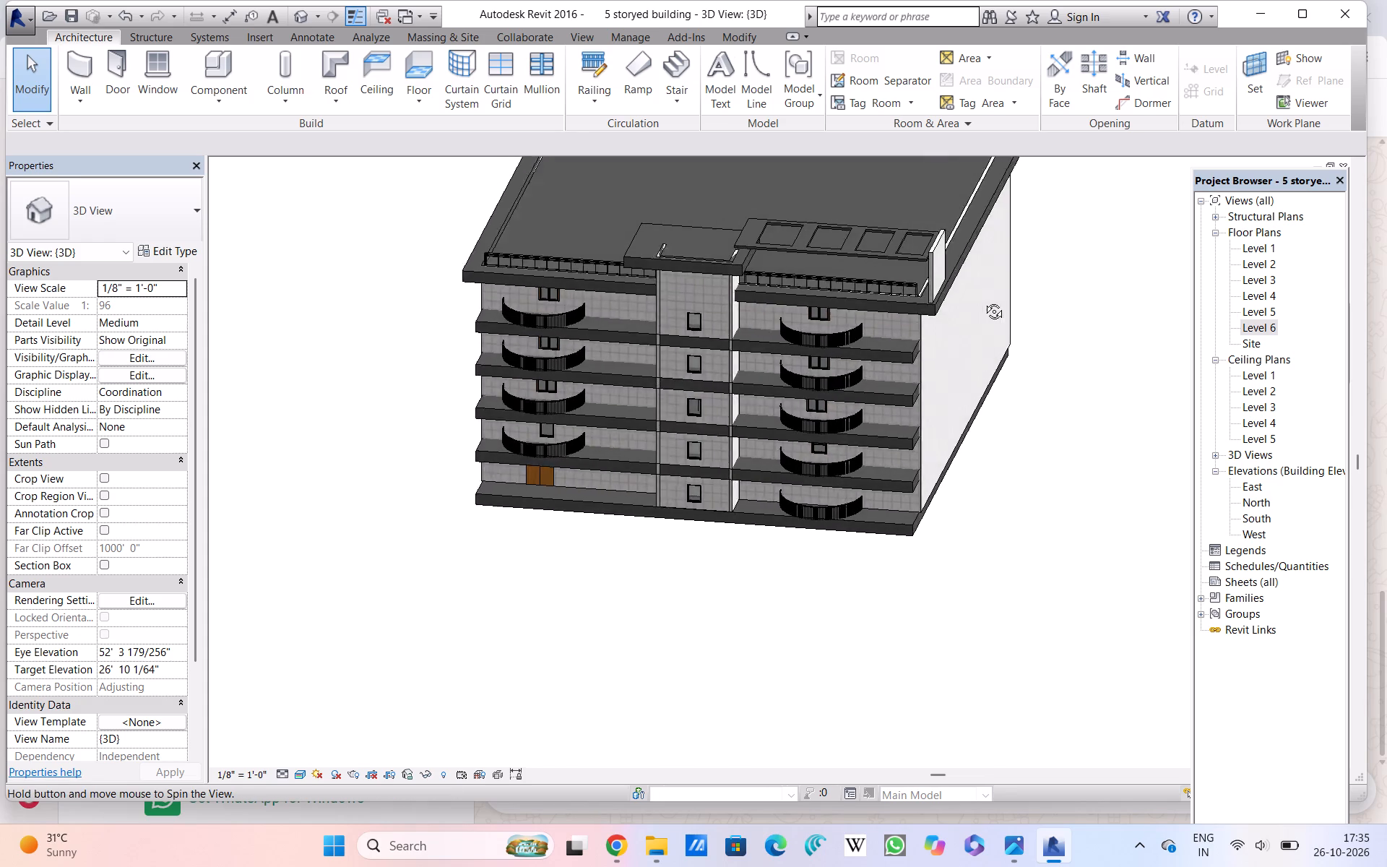
{"action": "middle_click_drag", "start_coordinate": [983, 301], "coordinate": [1042, 233]}
{"action": "middle_click_drag", "start_coordinate": [1013, 246], "coordinate": [781, 449]}
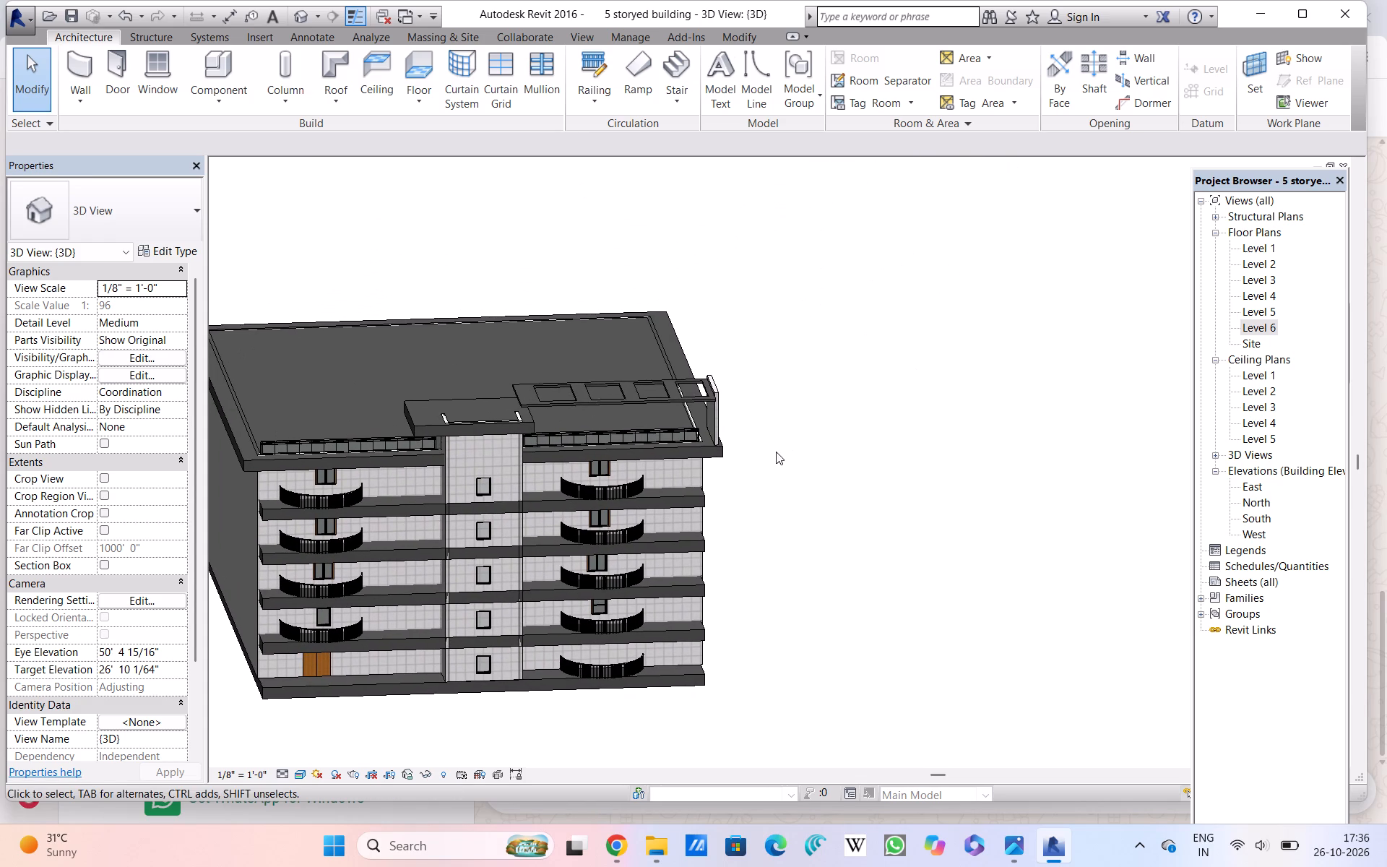
{"action": "scroll", "coordinate": [780, 441], "scroll_direction": "up", "scroll_amount": 2, "text": "shift"}
{"action": "scroll", "coordinate": [787, 433], "scroll_direction": "up", "scroll_amount": 4}
{"action": "middle_click_drag", "start_coordinate": [801, 431], "coordinate": [805, 473], "text": "shift"}
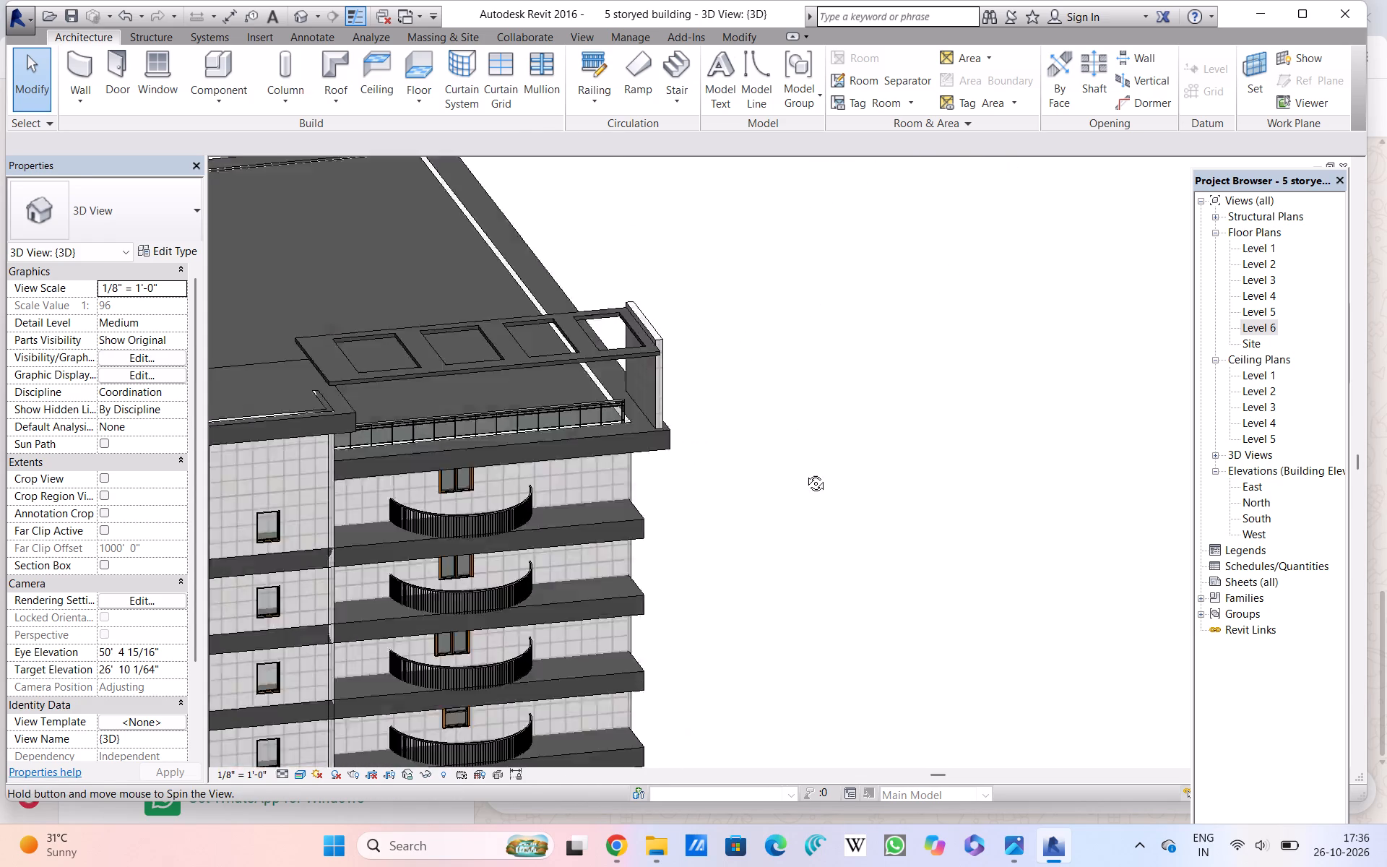
{"action": "middle_click_drag", "start_coordinate": [805, 473], "coordinate": [779, 485], "text": "shift"}
{"action": "scroll", "coordinate": [796, 472], "scroll_direction": "down", "scroll_amount": 4}
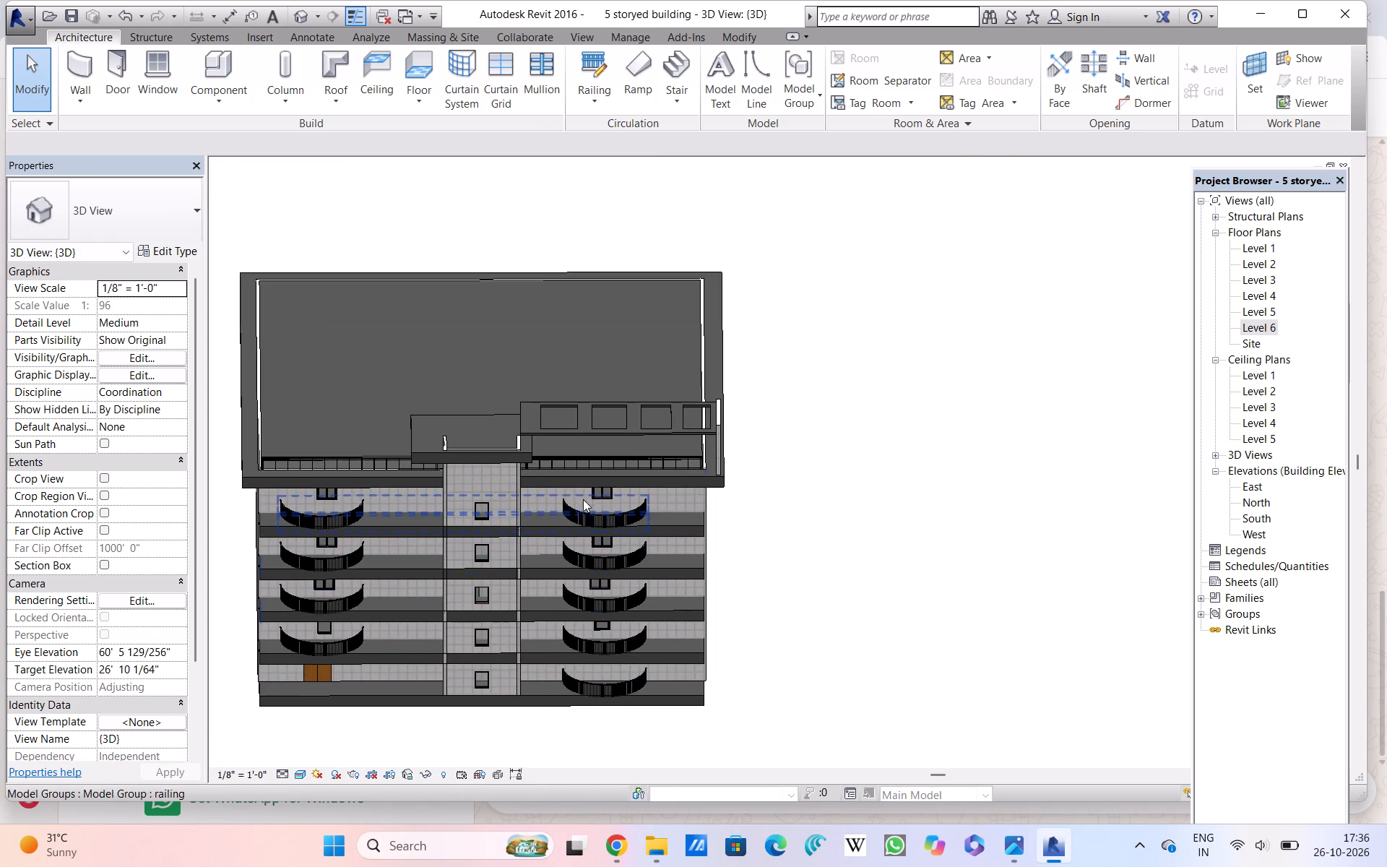
{"action": "middle_click_drag", "start_coordinate": [585, 486], "coordinate": [605, 400], "text": "shift"}
{"action": "scroll", "coordinate": [587, 481], "scroll_direction": "up", "scroll_amount": 1, "text": "shift"}
{"action": "scroll", "coordinate": [584, 442], "scroll_direction": "up", "scroll_amount": 4}
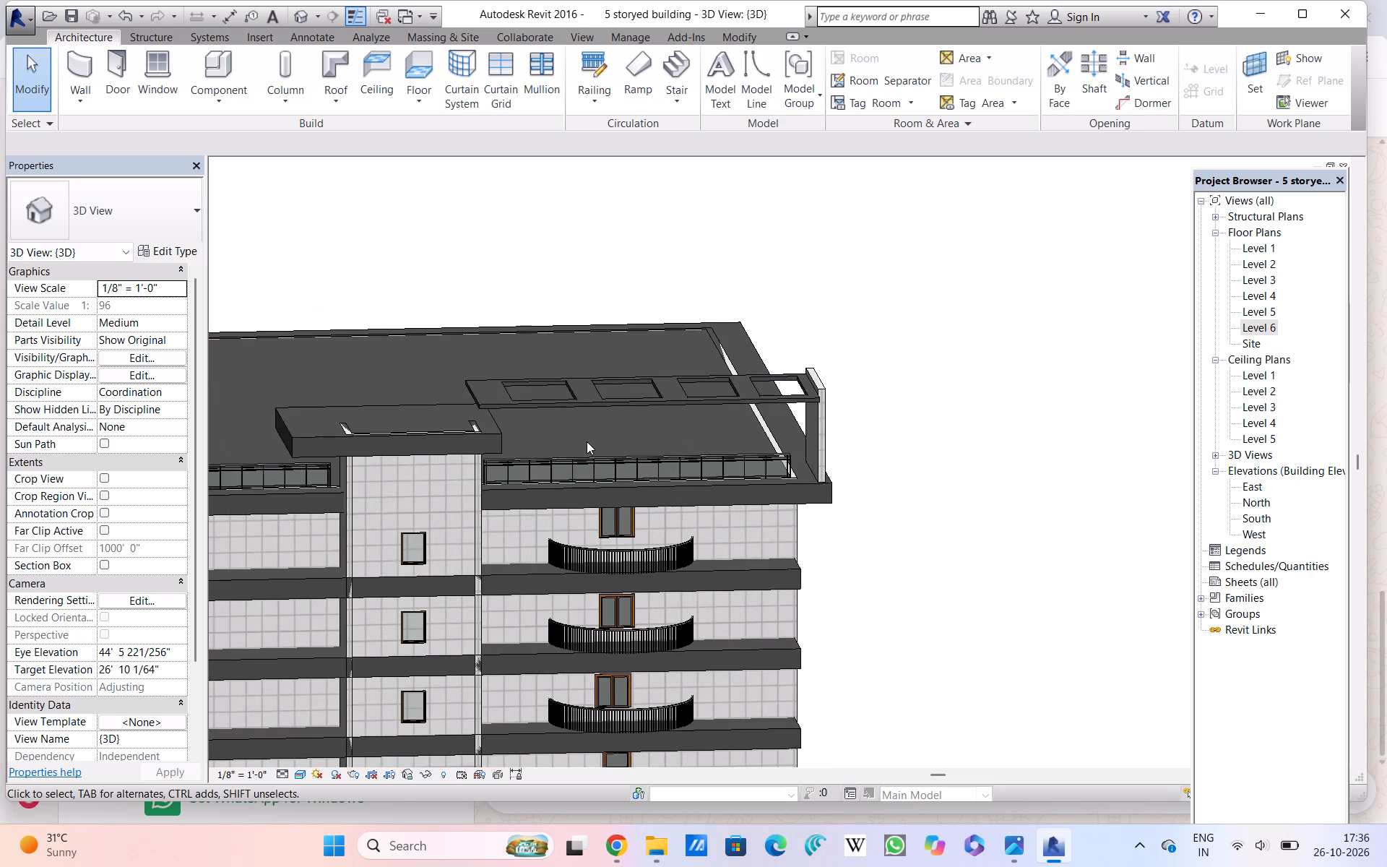
{"action": "scroll", "coordinate": [587, 441], "scroll_direction": "up", "scroll_amount": 1}
{"action": "middle_click_drag", "start_coordinate": [544, 541], "coordinate": [857, 407]}
{"action": "scroll", "coordinate": [857, 405], "scroll_direction": "down", "scroll_amount": 3}
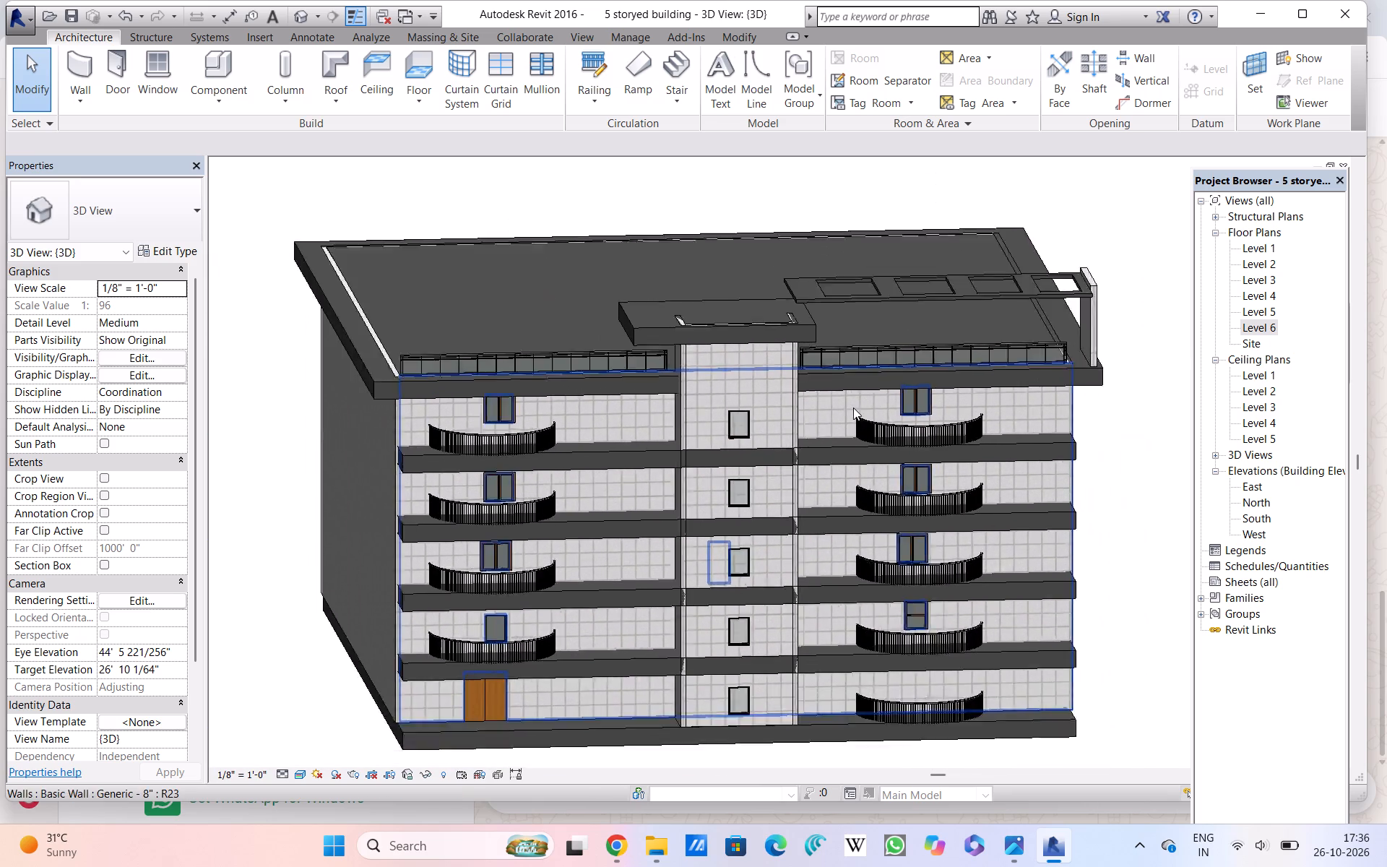
Duplicate the wall type of the central projecting tower's front wall under the name "frnt wl".
{"action": "scroll", "coordinate": [853, 407], "scroll_direction": "down", "scroll_amount": 2}
{"action": "scroll", "coordinate": [855, 444], "scroll_direction": "up", "scroll_amount": 4}
{"action": "scroll", "coordinate": [855, 442], "scroll_direction": "down", "scroll_amount": 2}
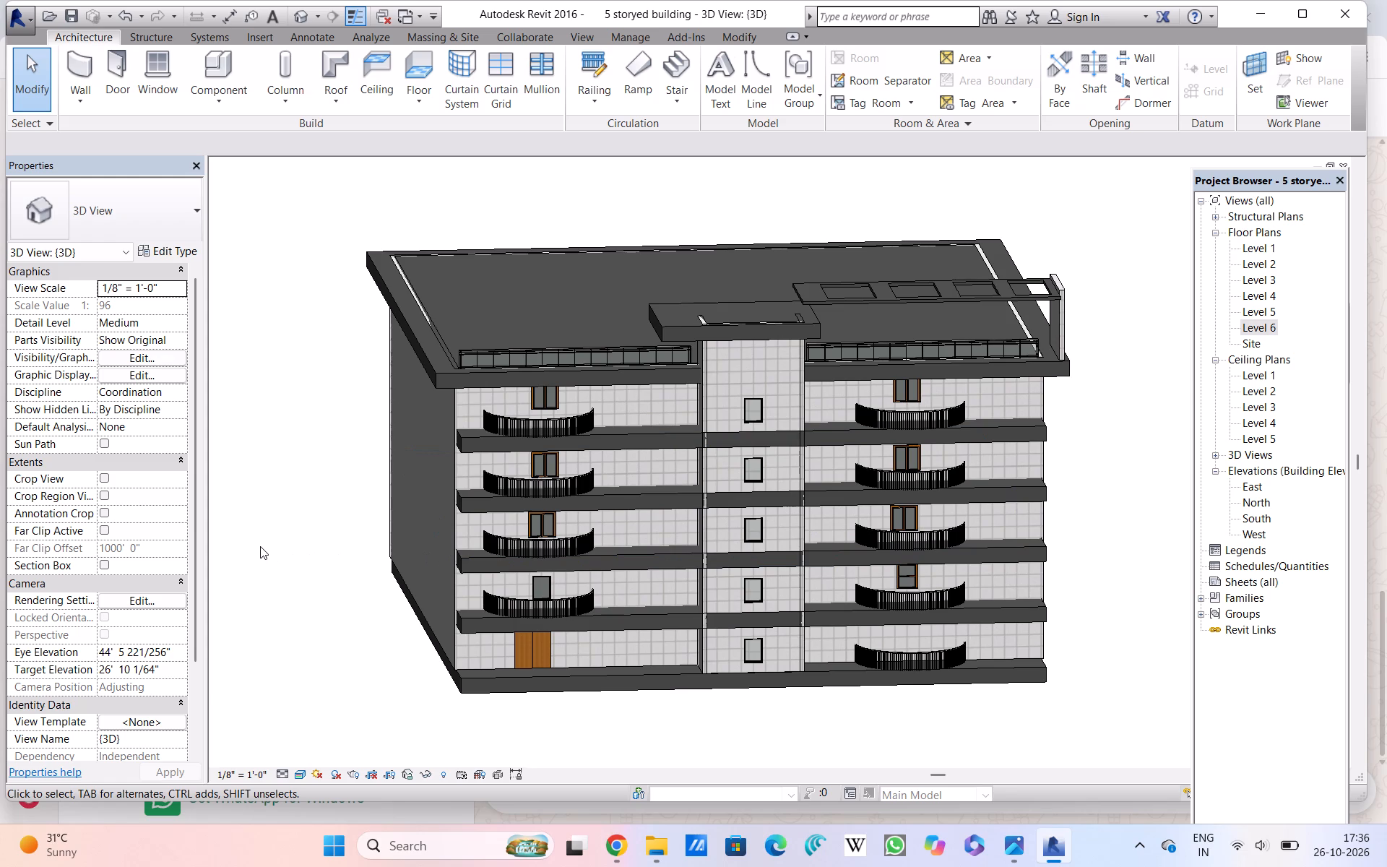
{"action": "left_click", "coordinate": [715, 366]}
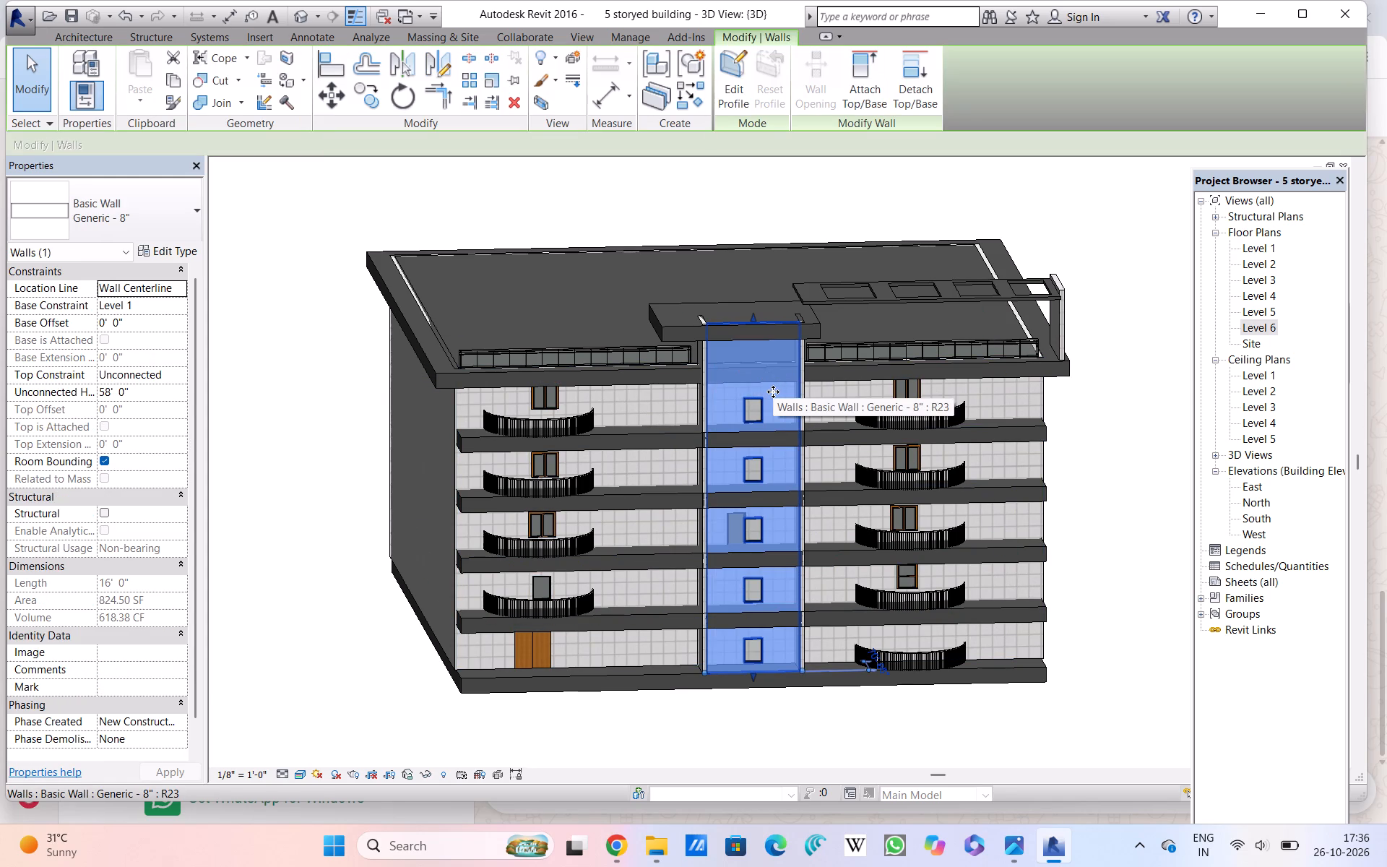
{"action": "left_click", "coordinate": [179, 253]}
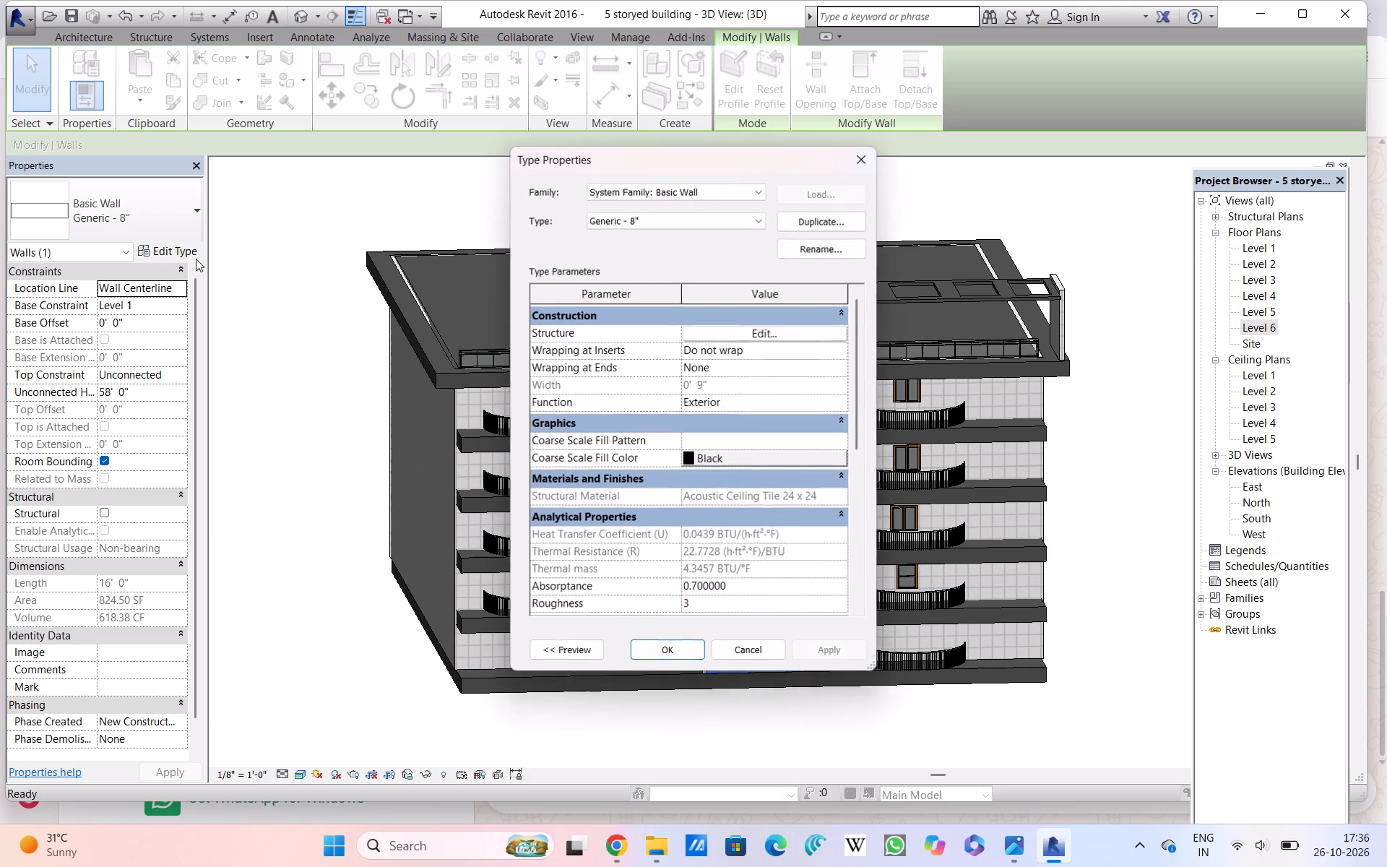
{"action": "left_click", "coordinate": [819, 226]}
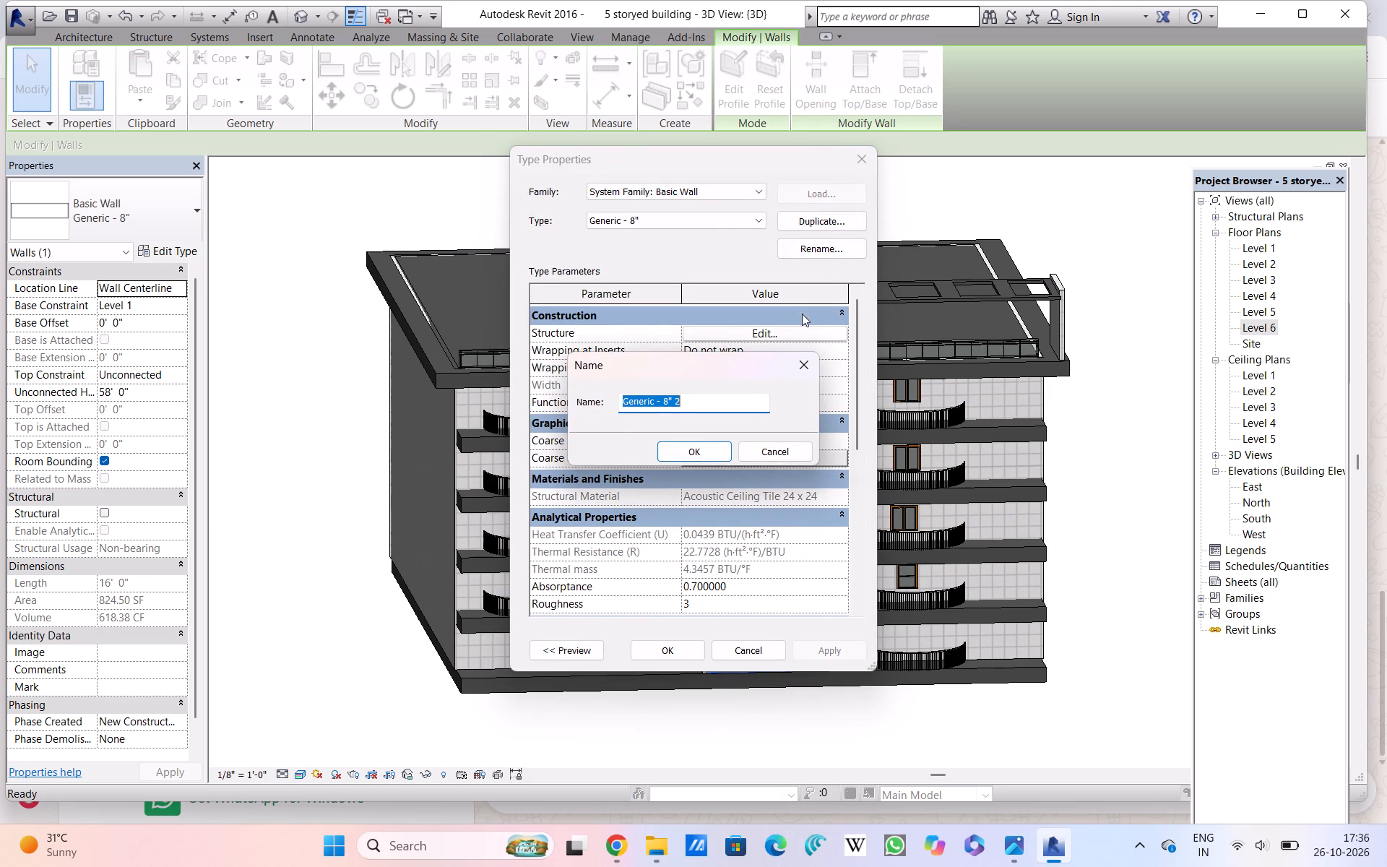
{"action": "key", "text": "BackSpace"}
{"action": "type", "text": "frnt"}
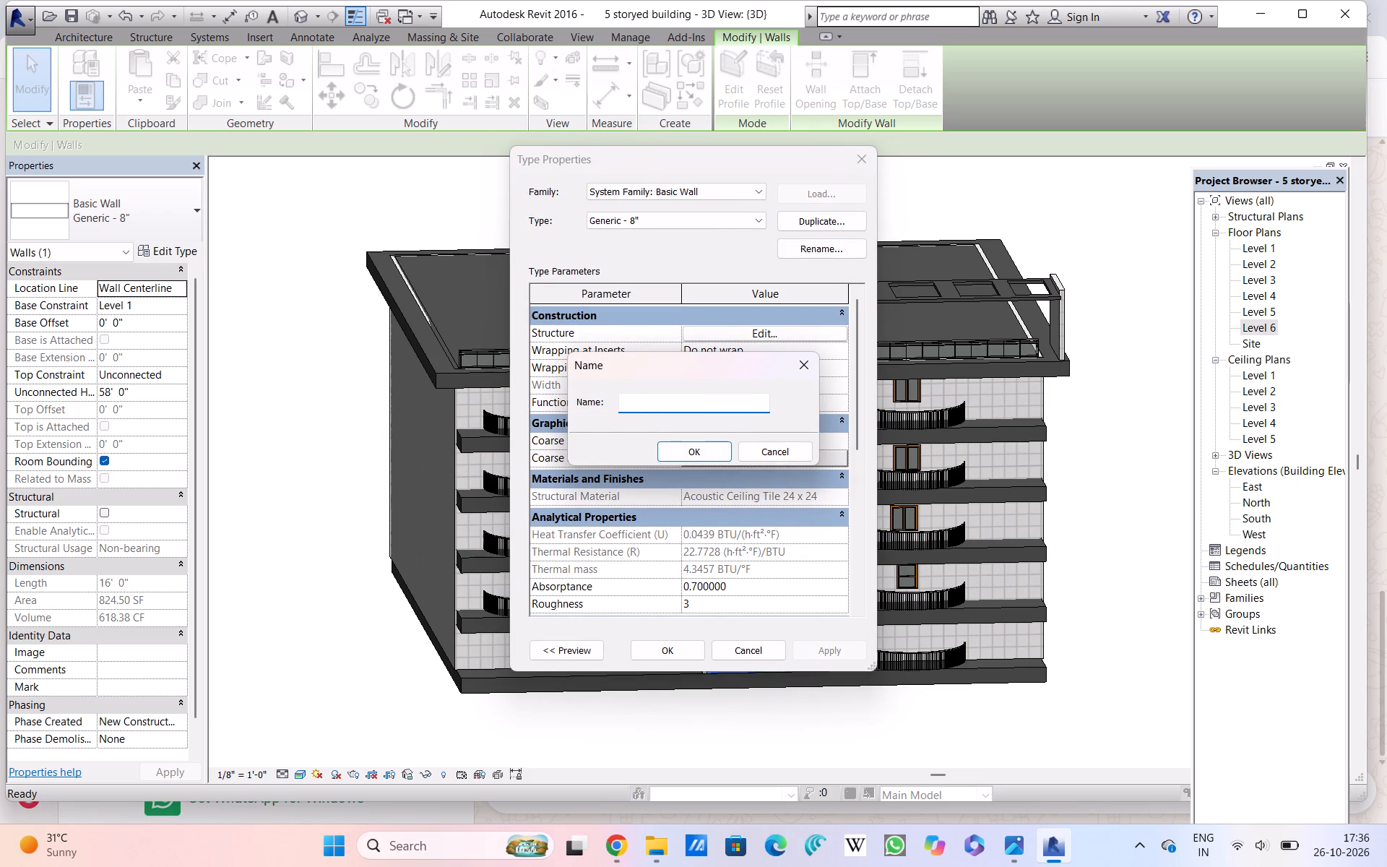
{"action": "key", "text": "space"}
{"action": "key", "text": "w"}
{"action": "key", "text": "l"}
{"action": "left_click", "coordinate": [702, 449]}
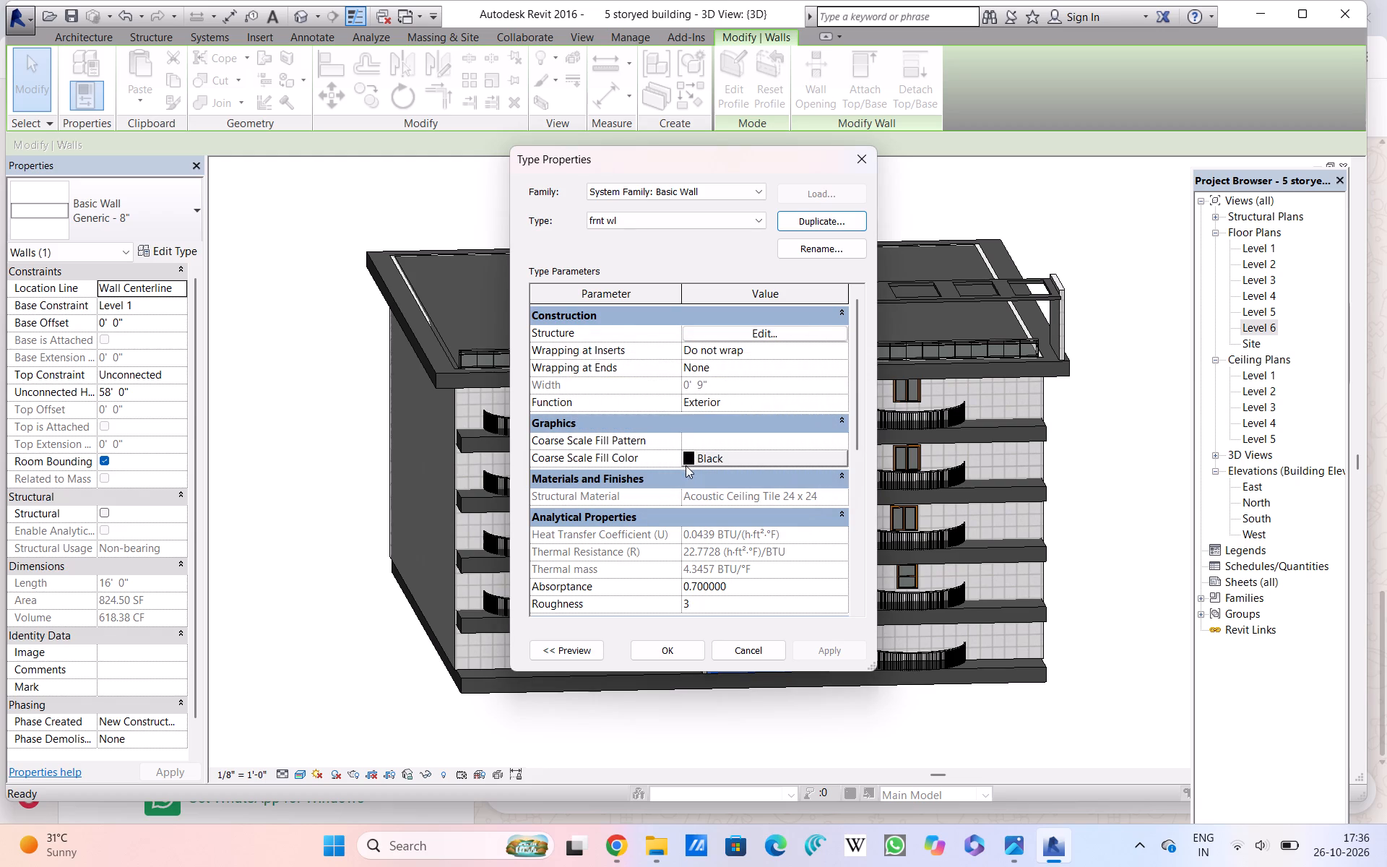
Try a yellow-green coarse scale fill color for the frnt wl type, and apply the type to the tower wall.
{"action": "left_click", "coordinate": [699, 455]}
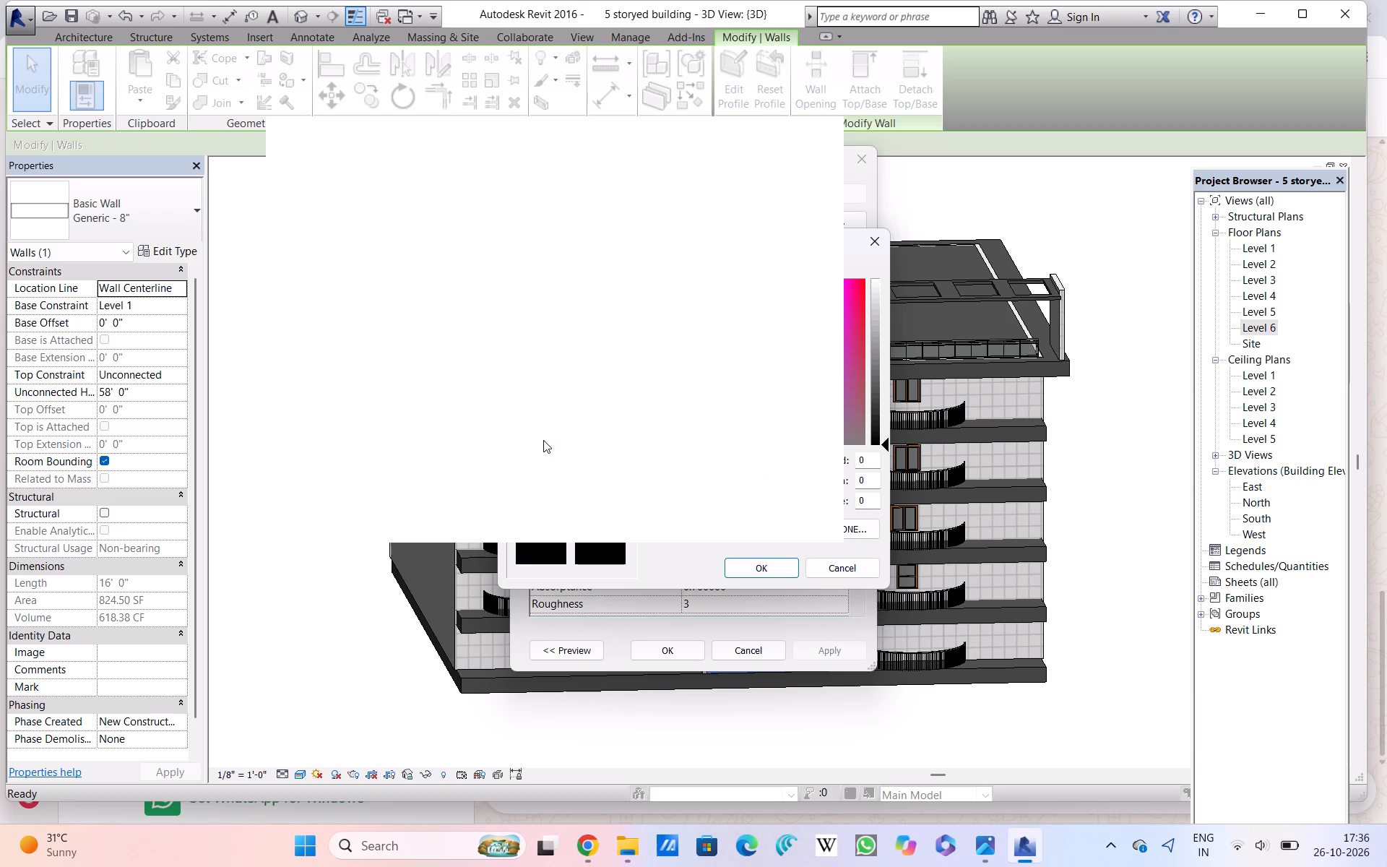
{"action": "left_click", "coordinate": [821, 138]}
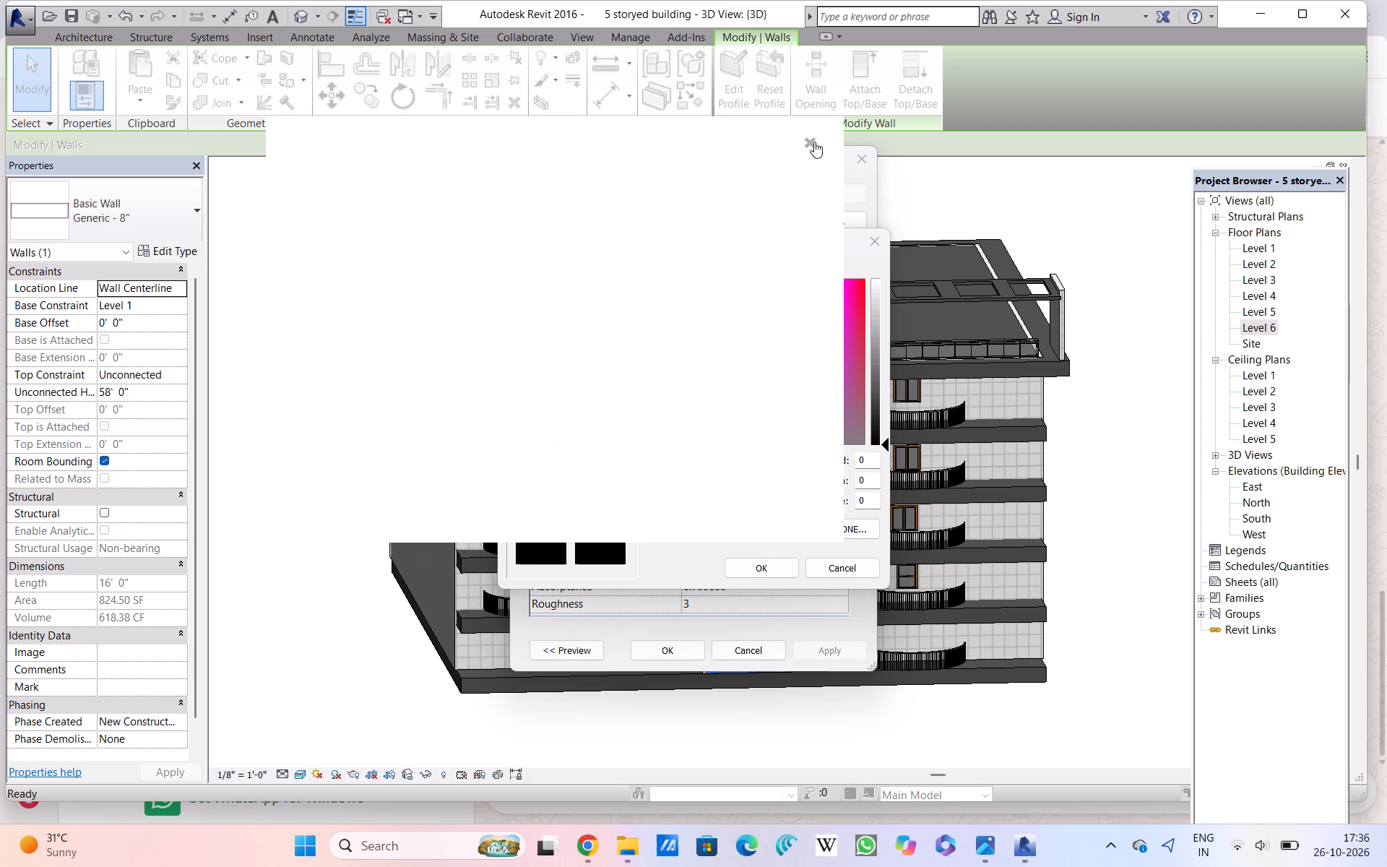
{"action": "left_click", "coordinate": [814, 142]}
{"action": "double_click", "coordinate": [814, 142]}
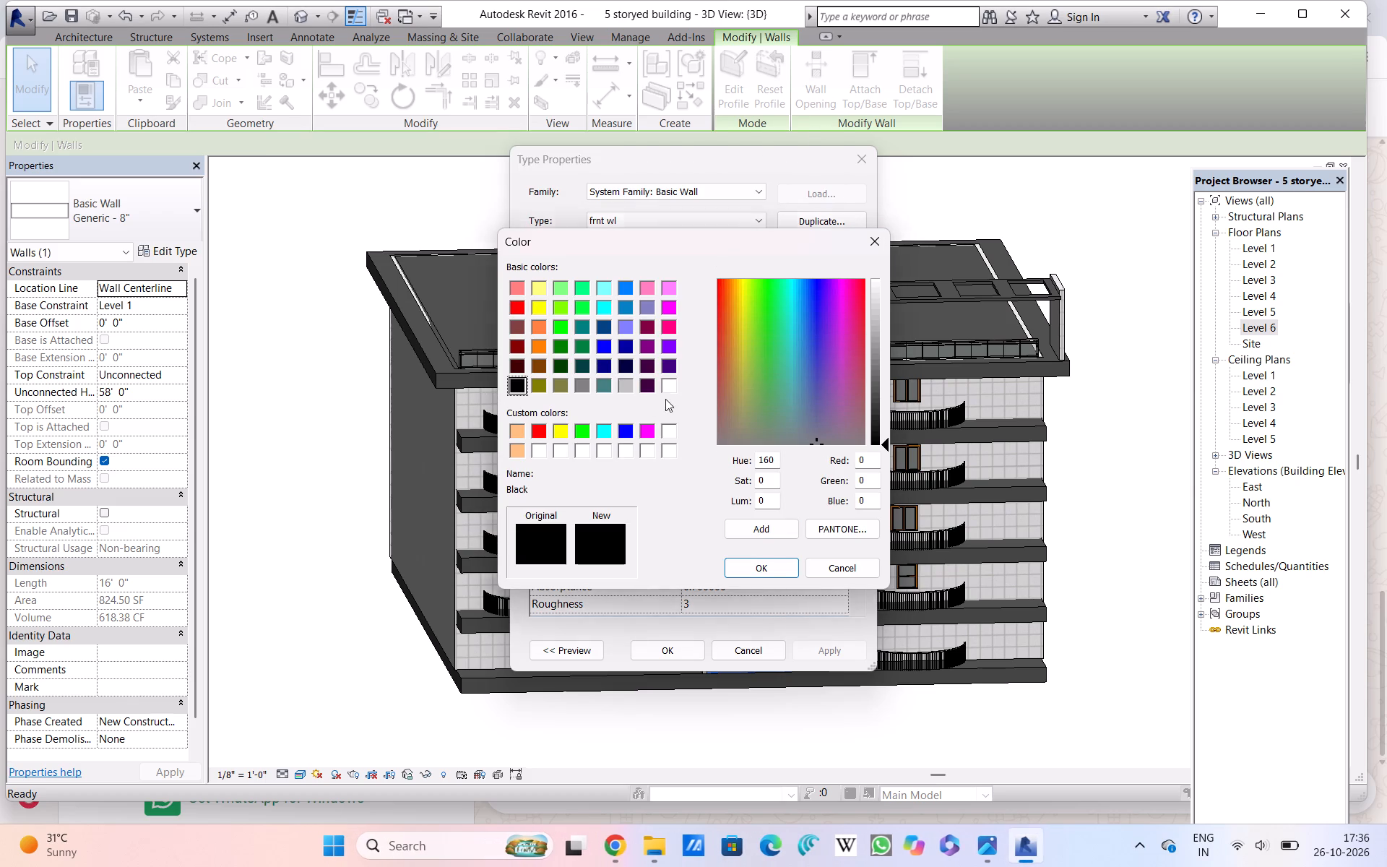
{"action": "left_click", "coordinate": [740, 383]}
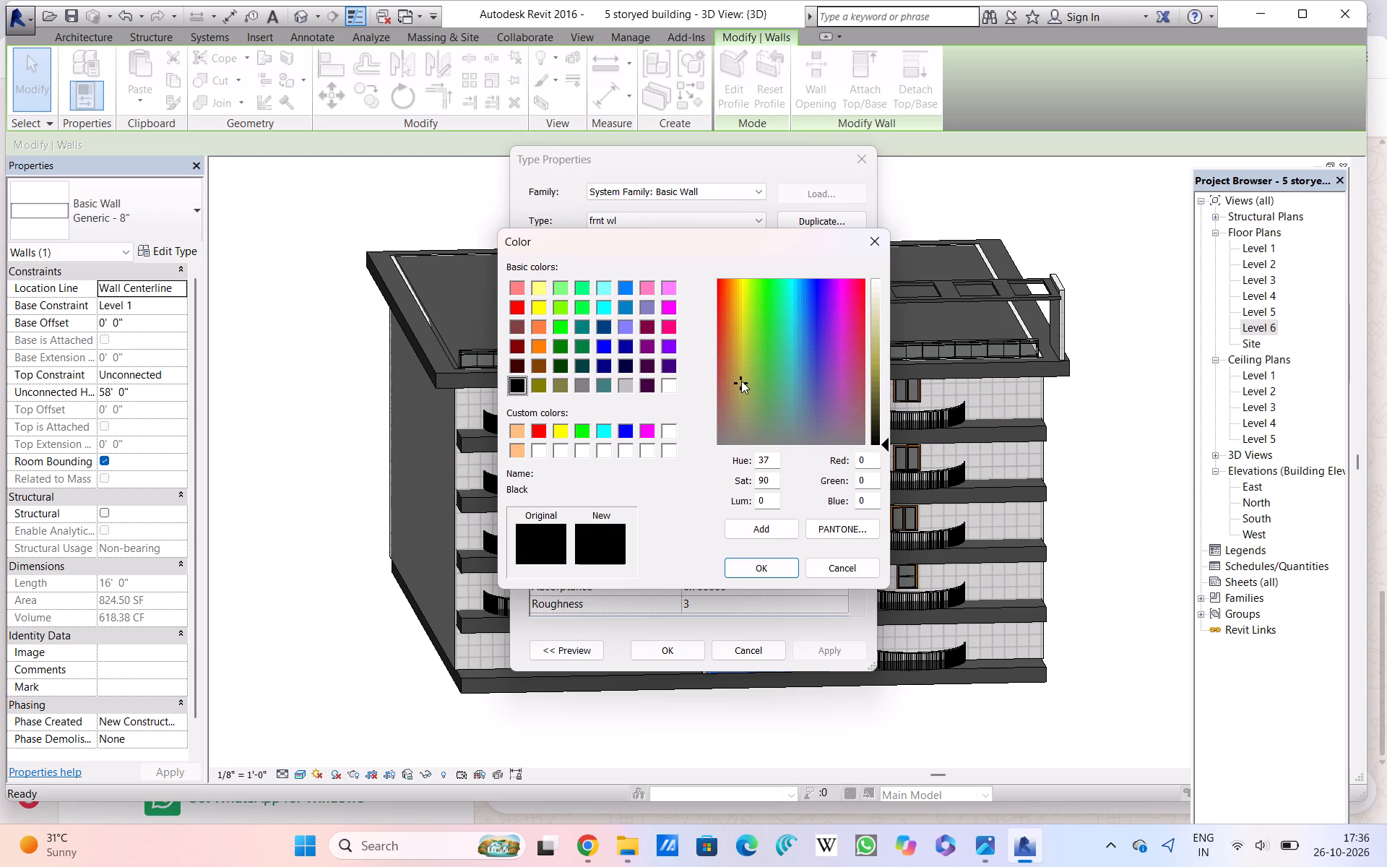
{"action": "left_click", "coordinate": [744, 364]}
{"action": "left_click", "coordinate": [774, 562]}
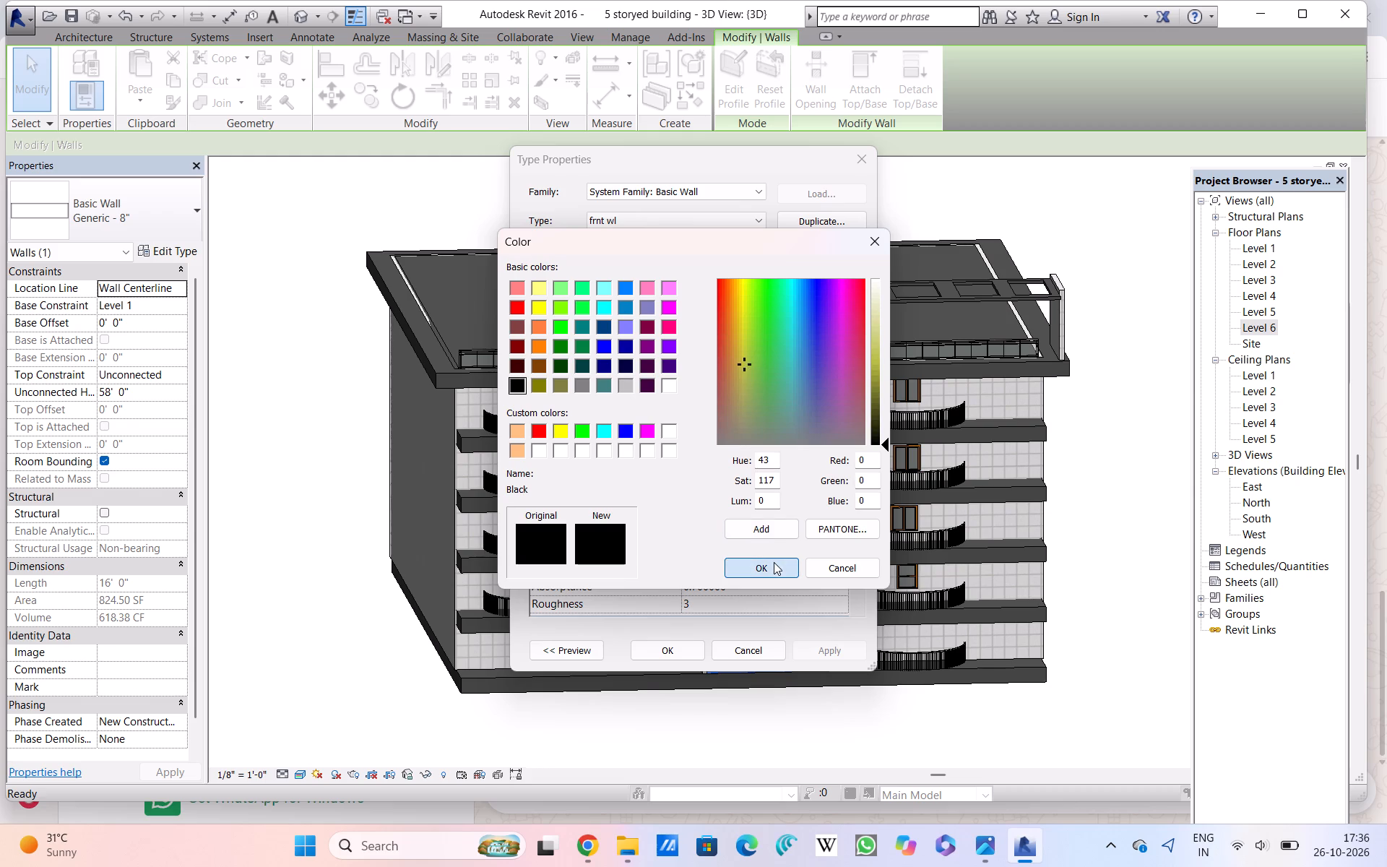
{"action": "left_click", "coordinate": [654, 648]}
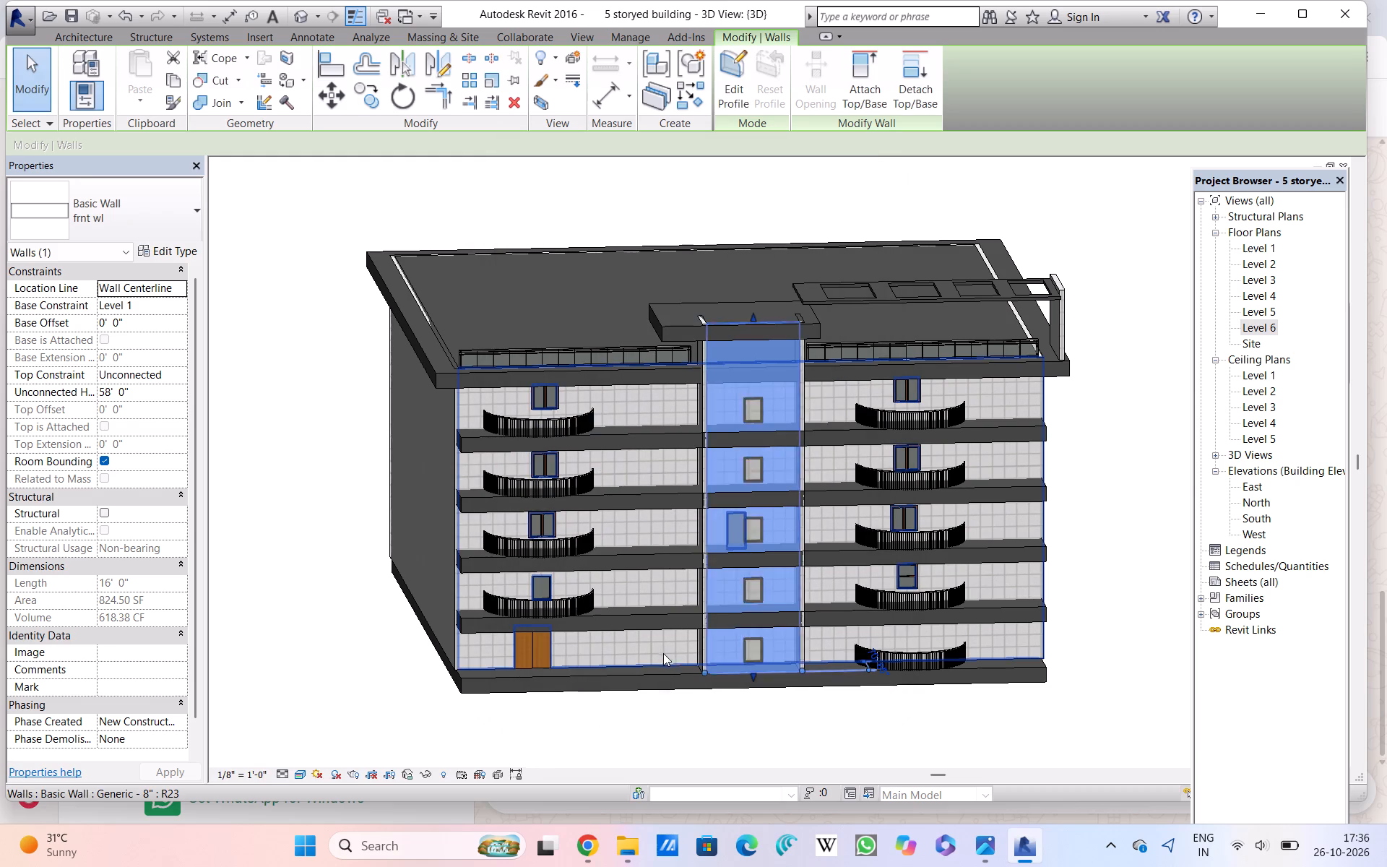
{"action": "left_click", "coordinate": [737, 637]}
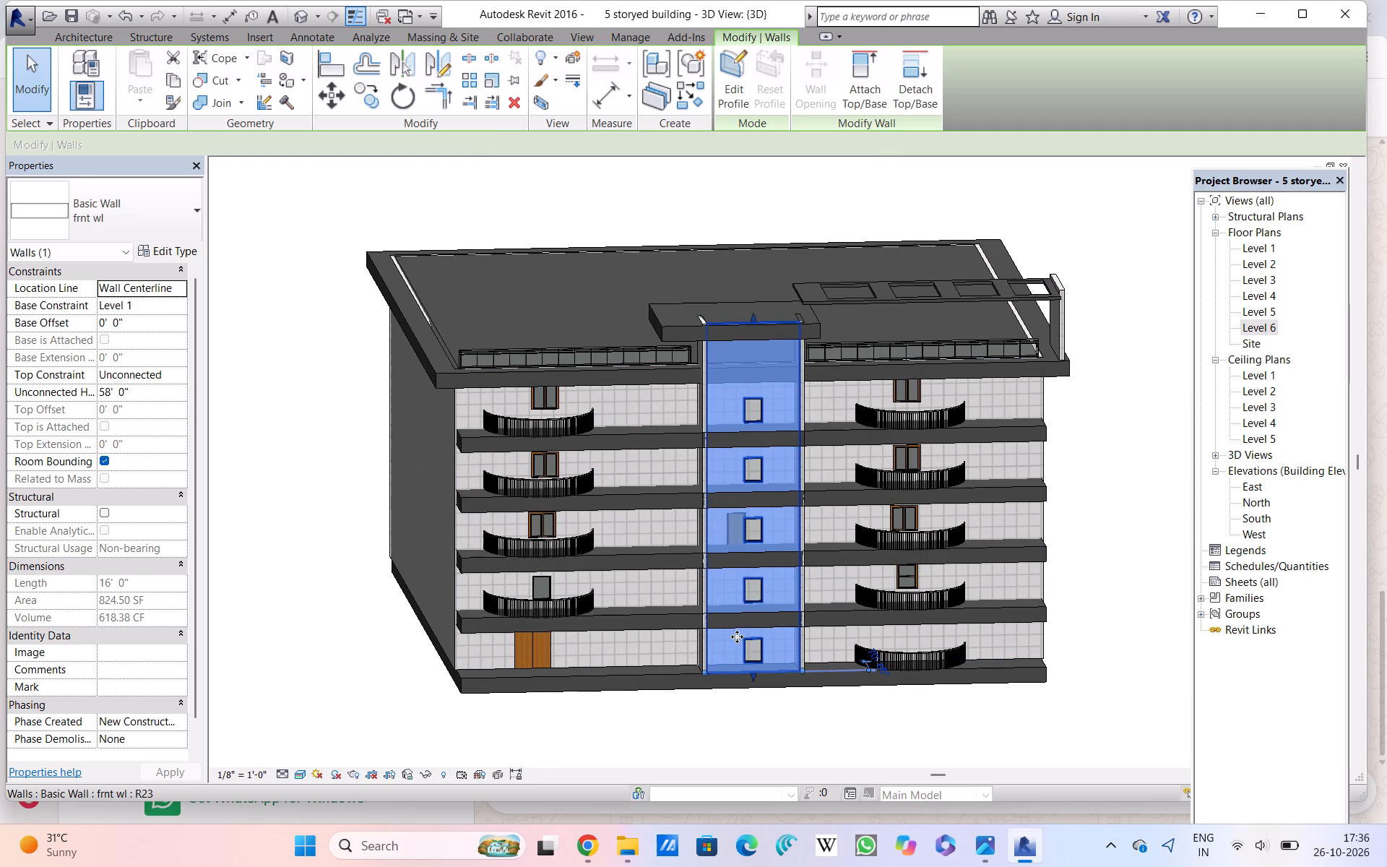
{"action": "left_click", "coordinate": [744, 723]}
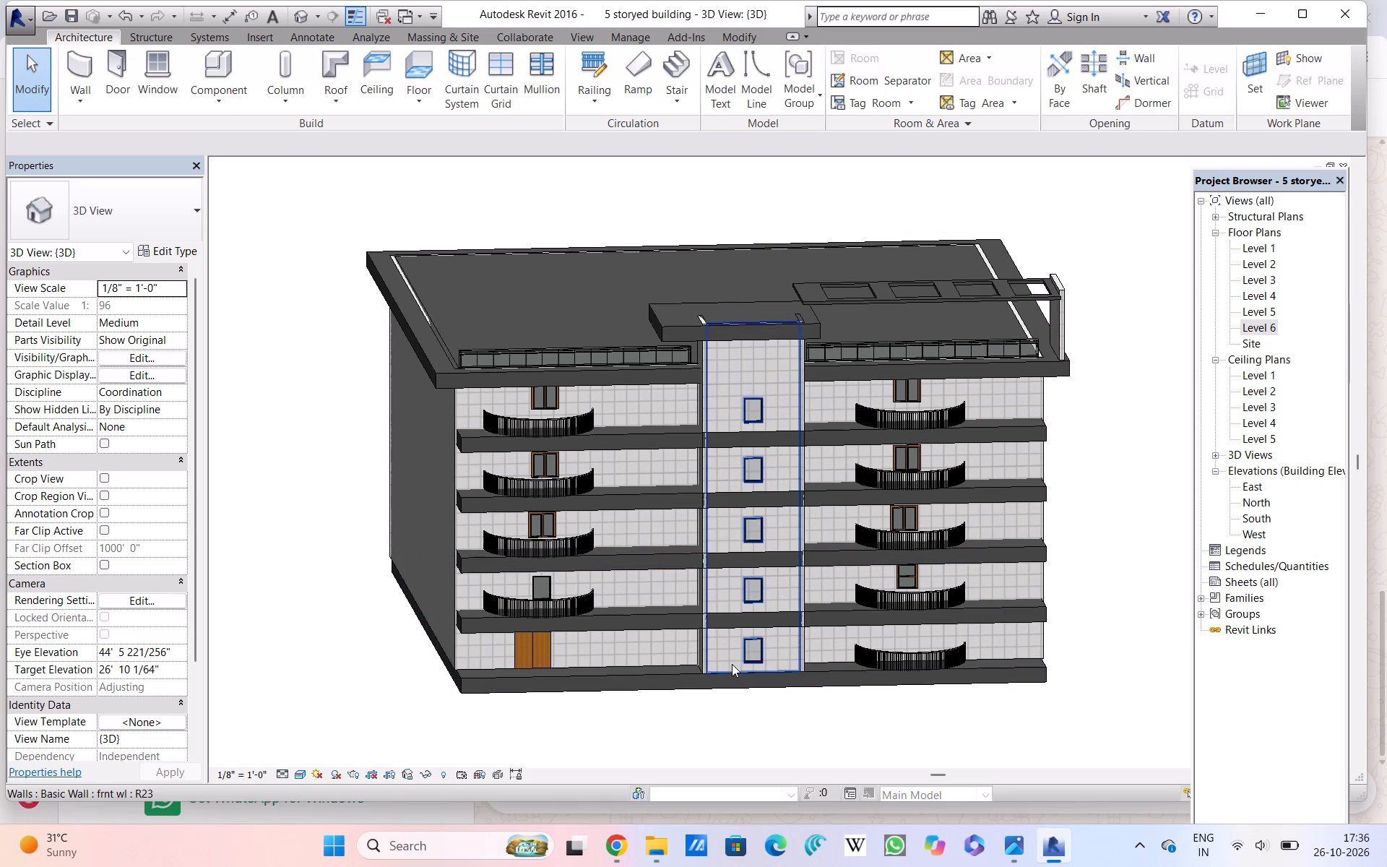
Open the type properties of the tower's frnt wl wall.
{"action": "left_click", "coordinate": [730, 663]}
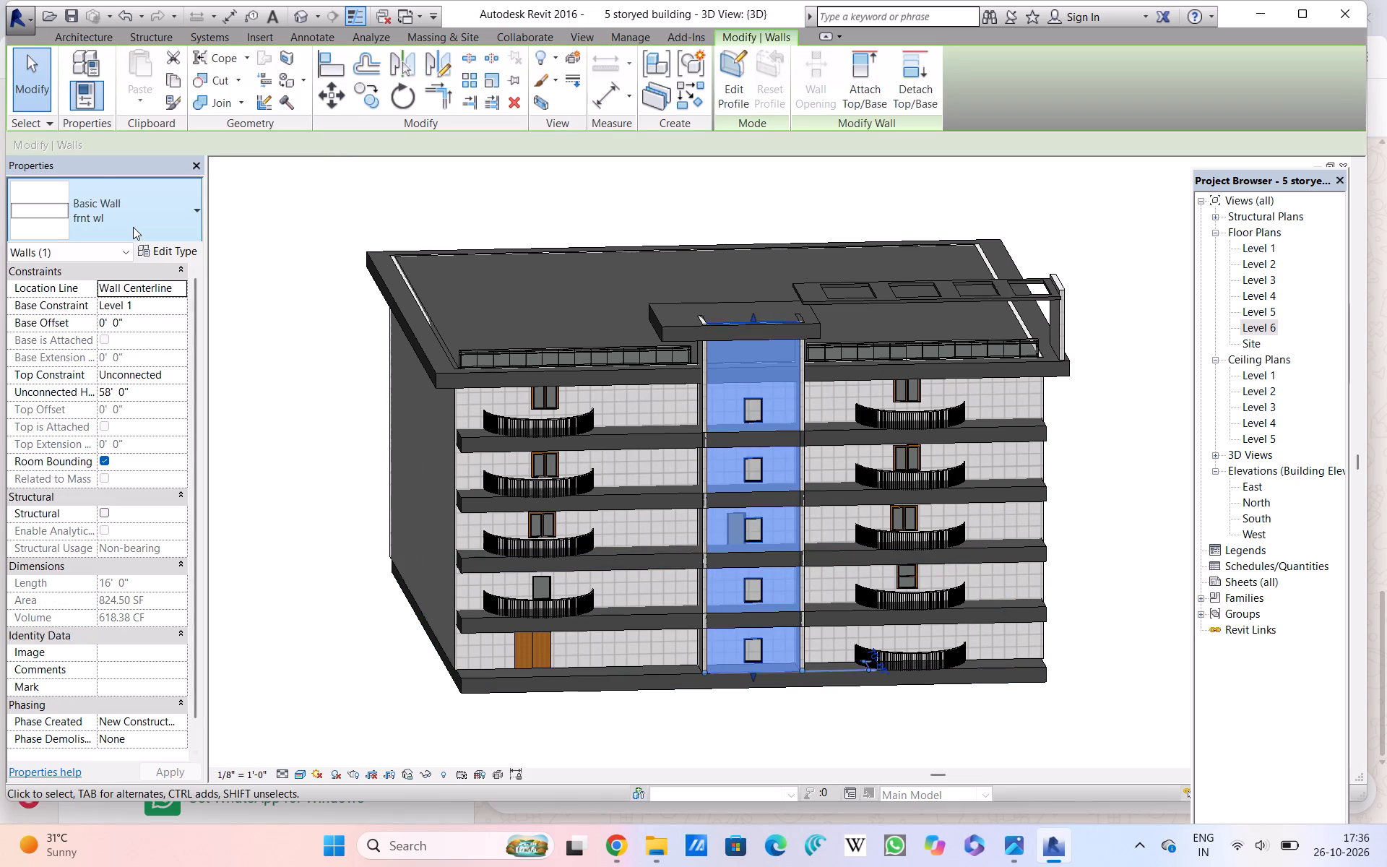
{"action": "left_click", "coordinate": [139, 249]}
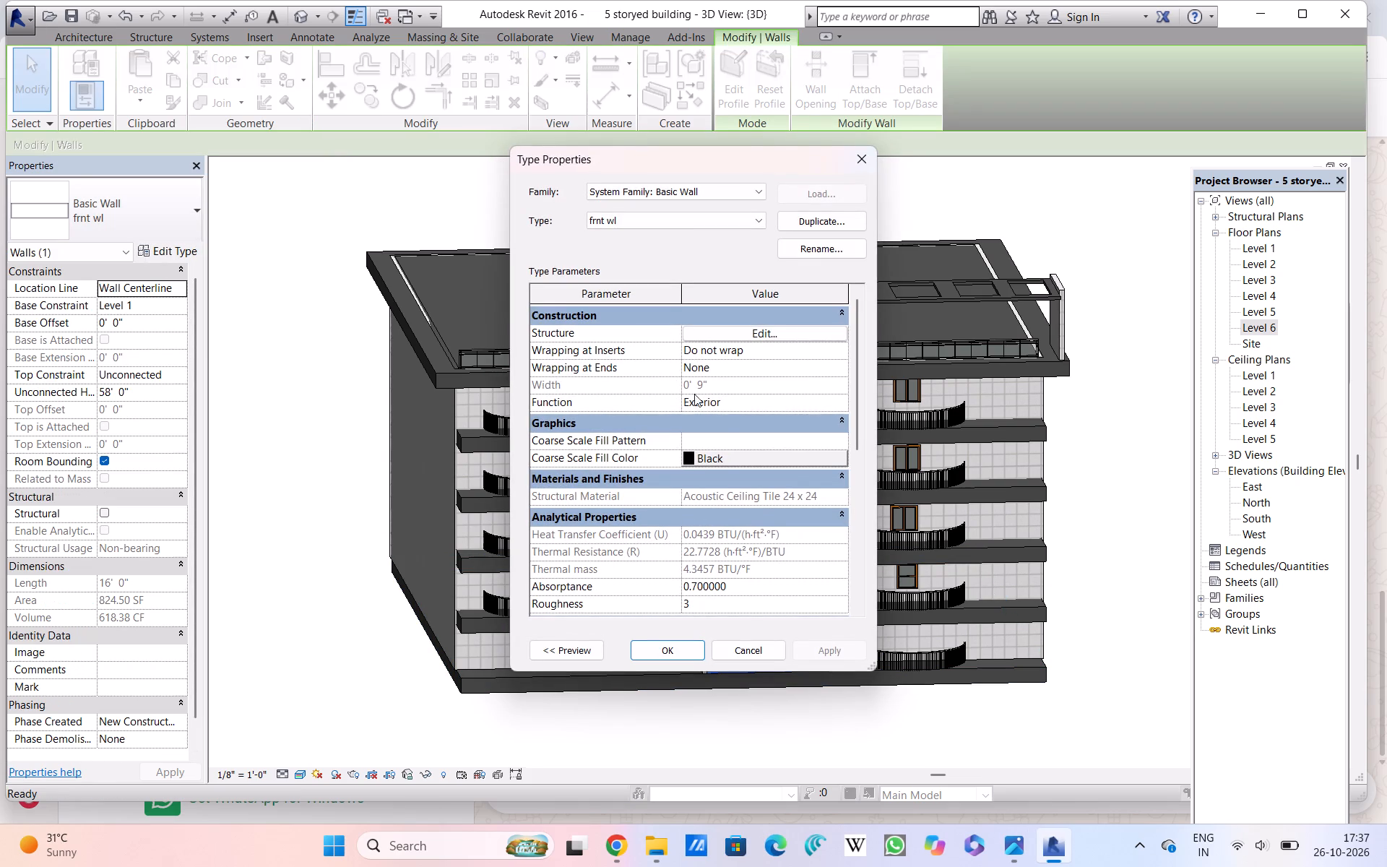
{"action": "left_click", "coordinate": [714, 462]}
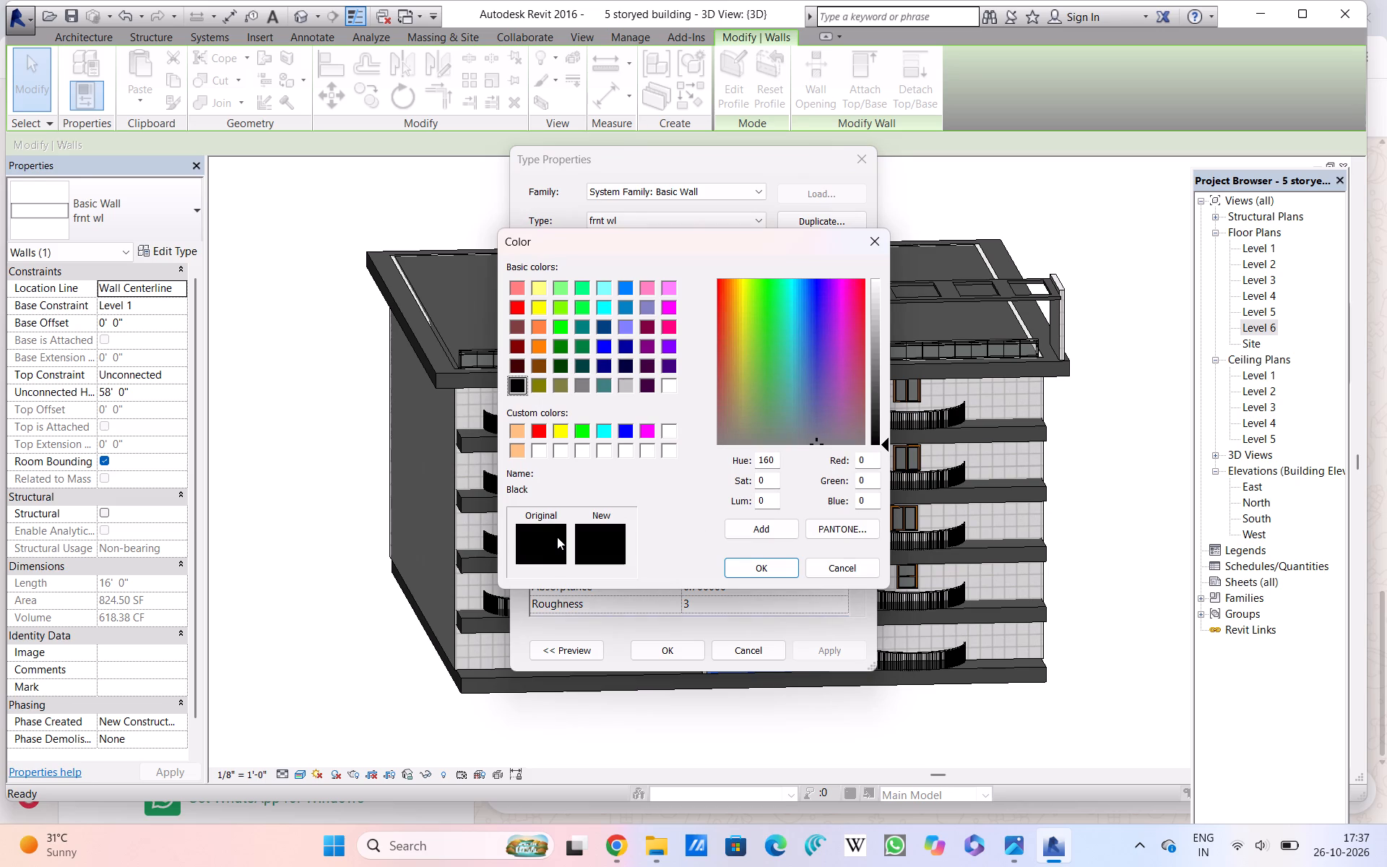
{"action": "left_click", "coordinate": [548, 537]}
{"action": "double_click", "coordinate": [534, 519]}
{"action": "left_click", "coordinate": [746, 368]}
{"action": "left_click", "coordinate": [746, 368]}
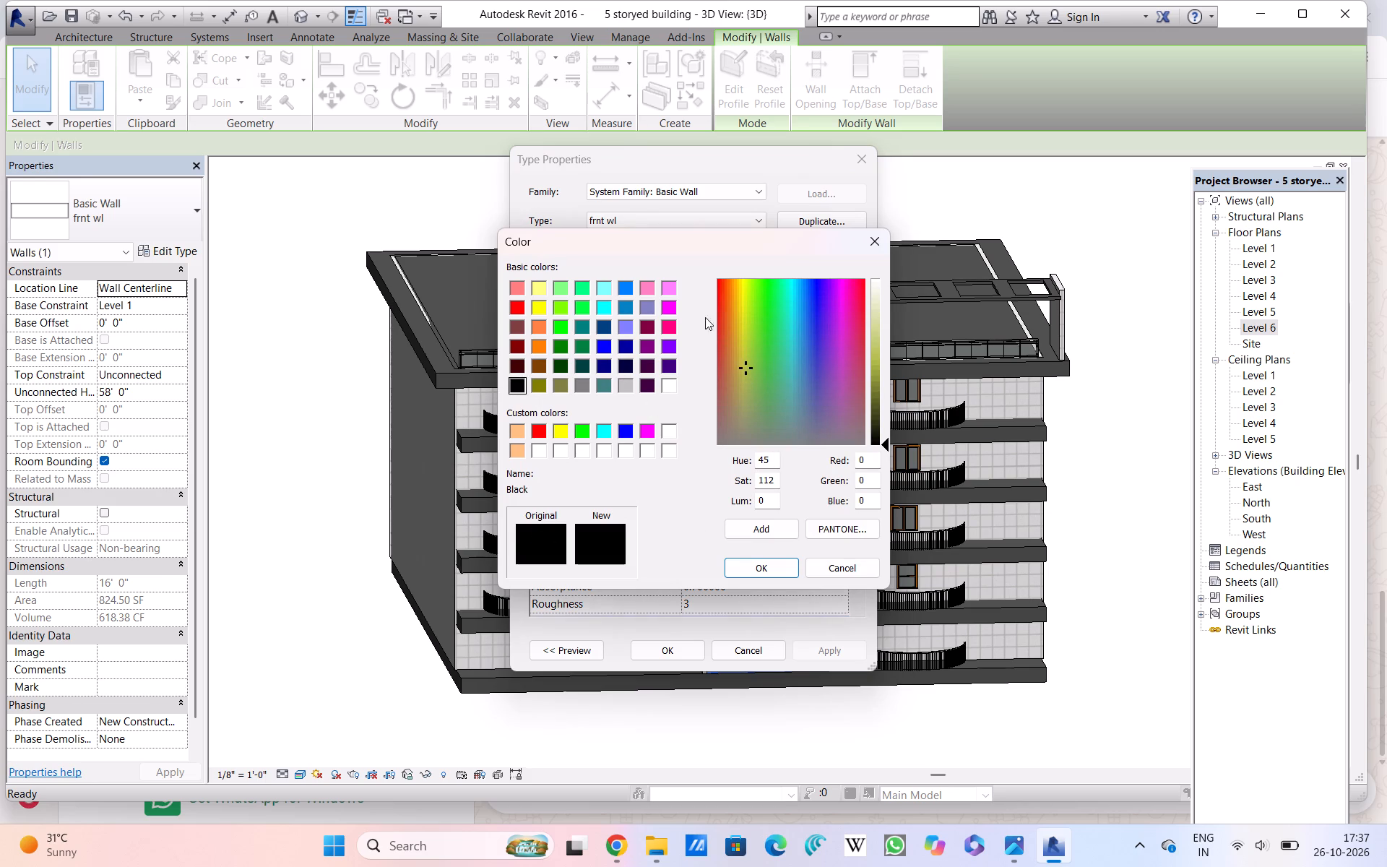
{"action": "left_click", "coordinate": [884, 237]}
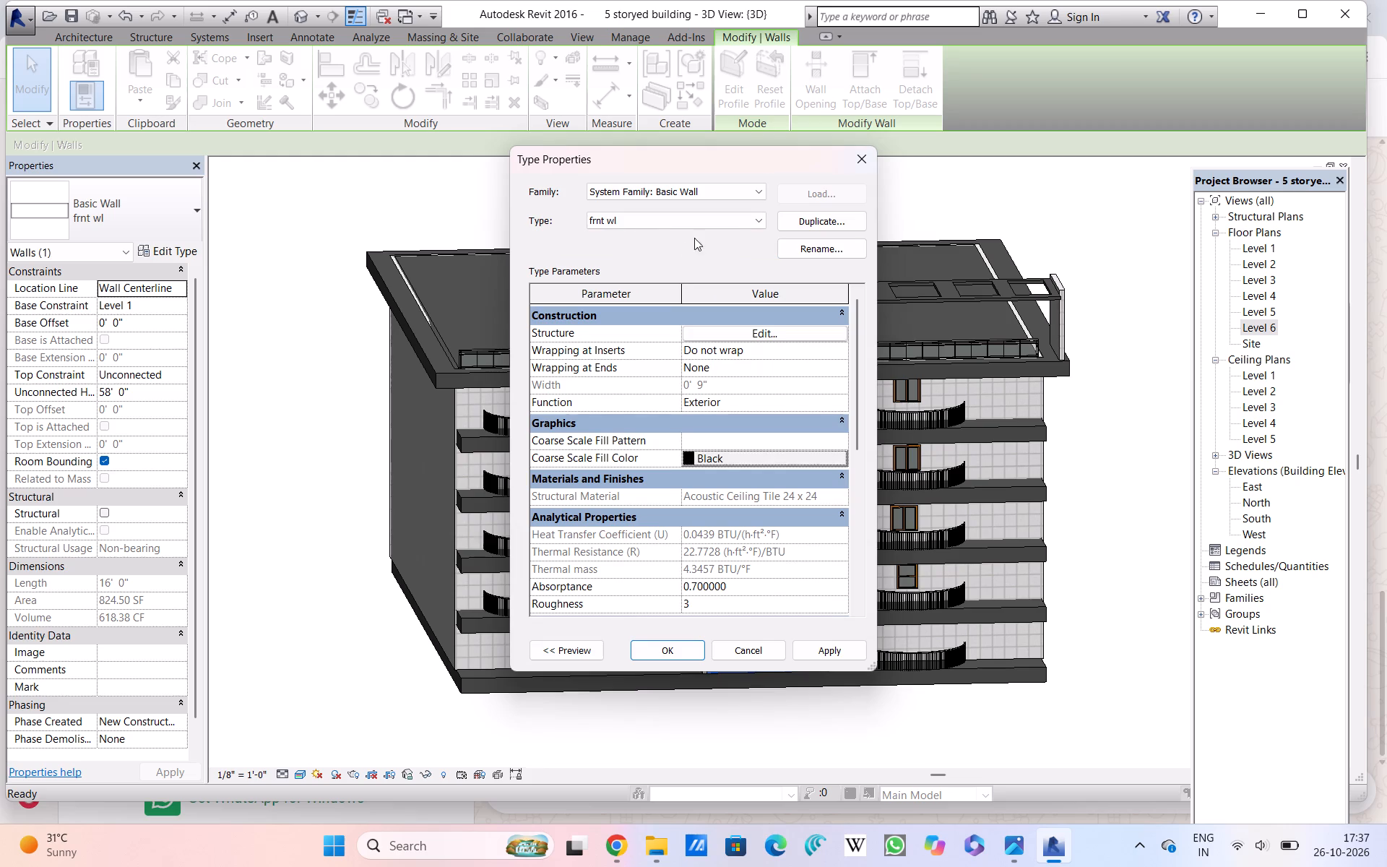
Browse the drafting fill patterns available for the frnt wl type's coarse scale fill.
{"action": "left_click", "coordinate": [761, 323]}
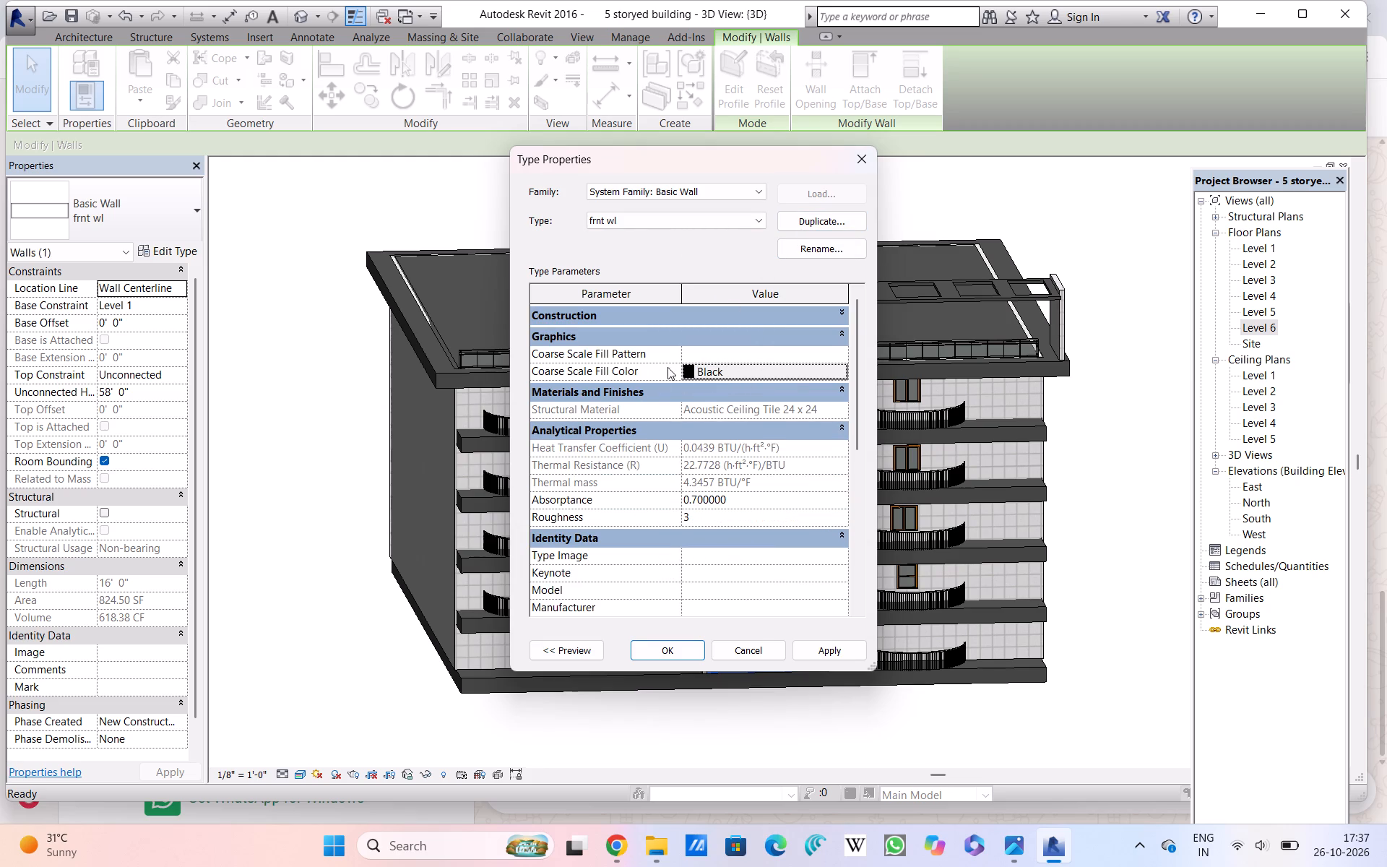
{"action": "left_click", "coordinate": [680, 353]}
{"action": "left_click", "coordinate": [685, 348]}
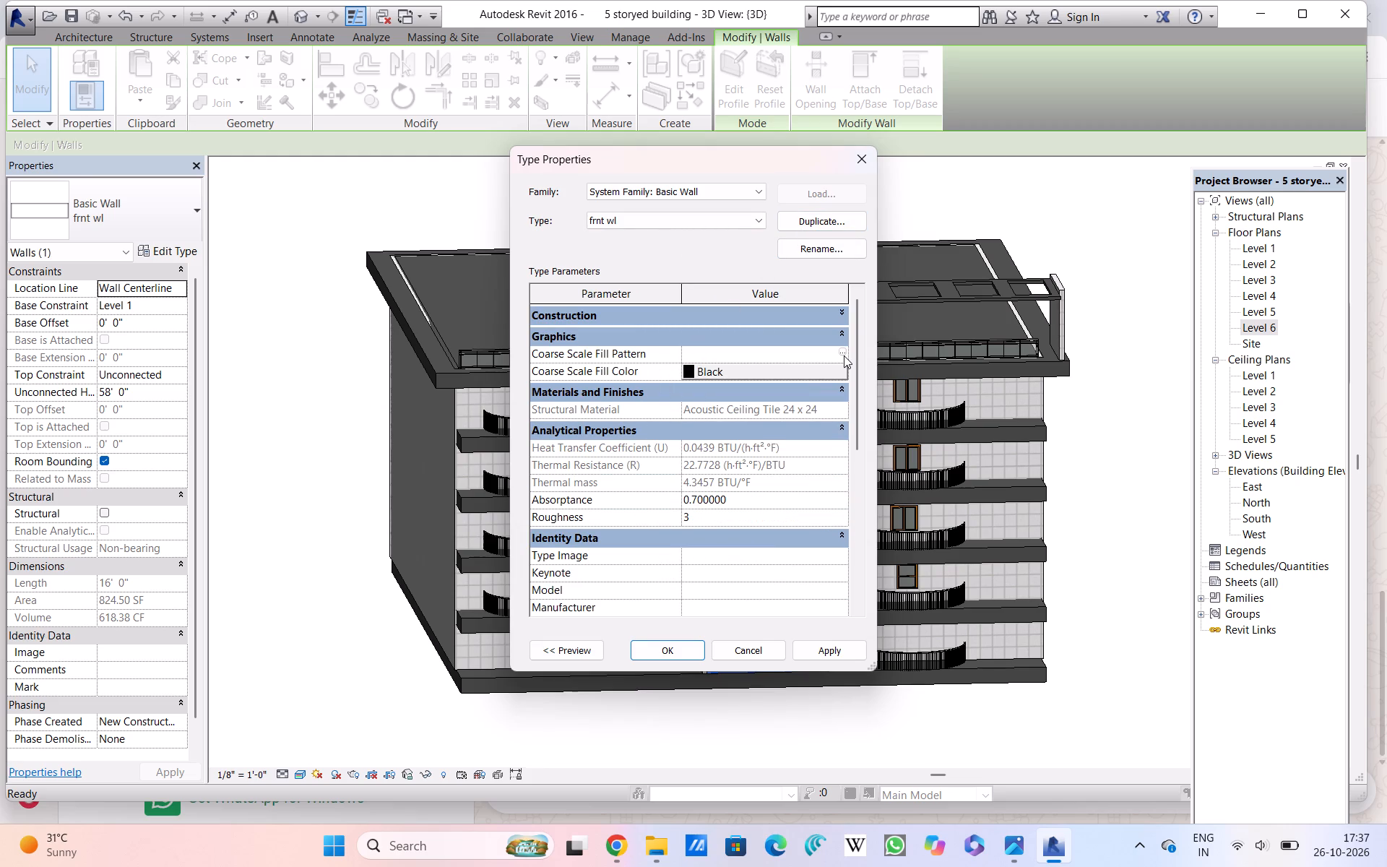
{"action": "left_click", "coordinate": [844, 355]}
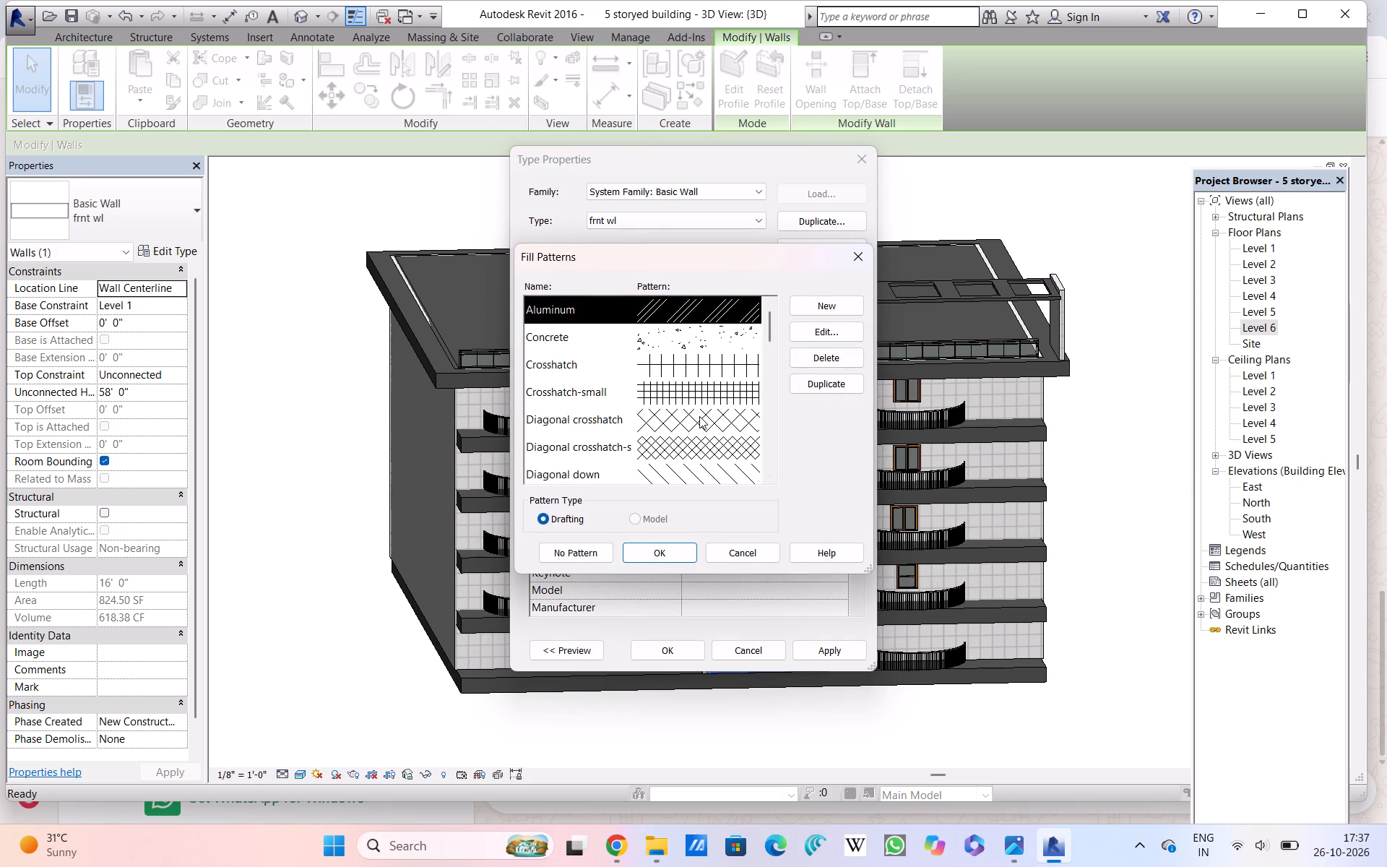
{"action": "scroll", "coordinate": [699, 416], "scroll_direction": "up", "scroll_amount": 1}
{"action": "scroll", "coordinate": [699, 416], "scroll_direction": "down", "scroll_amount": 6}
{"action": "scroll", "coordinate": [699, 417], "scroll_direction": "up", "scroll_amount": 4}
{"action": "left_click", "coordinate": [735, 554]}
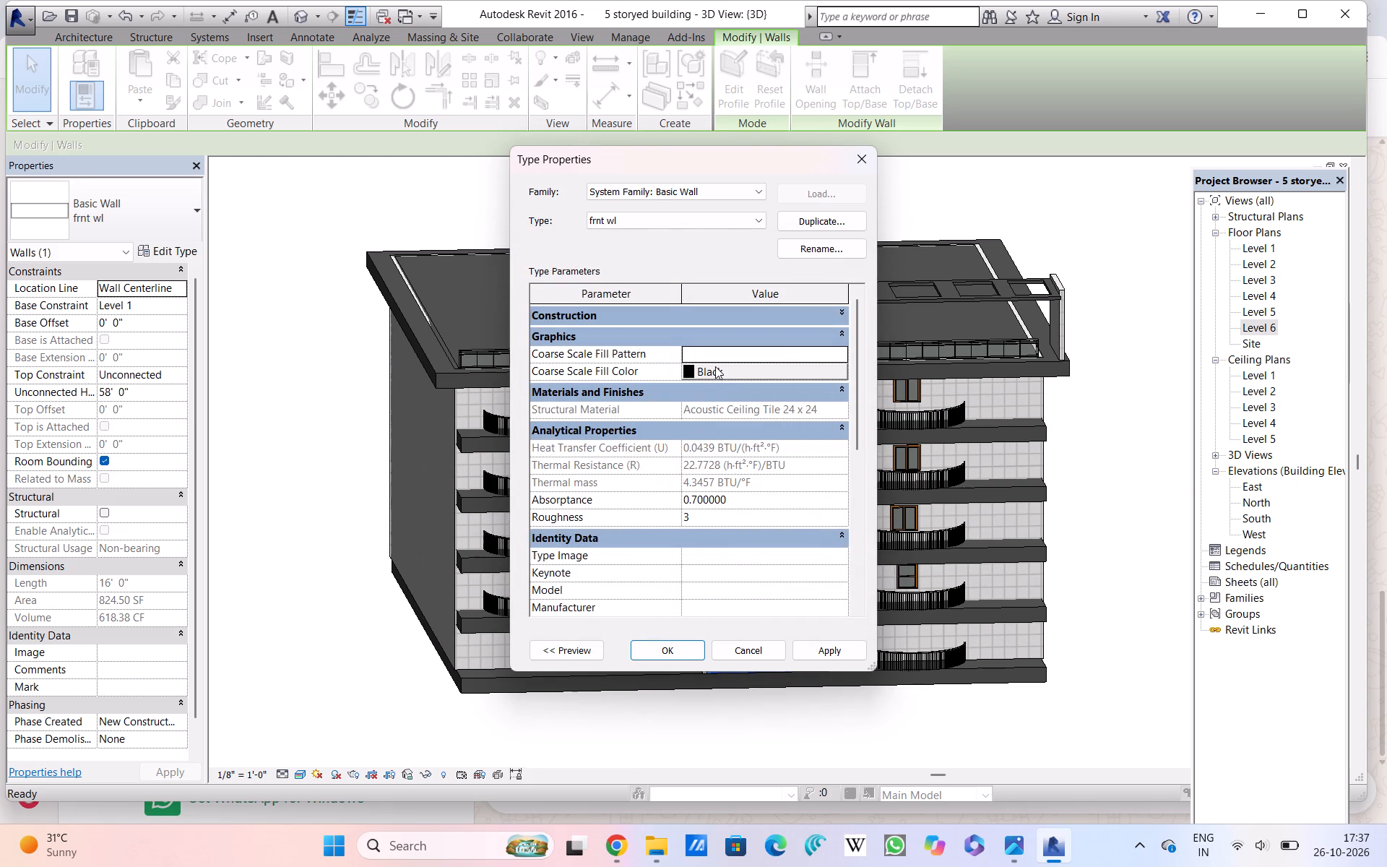
Choose PANTONE 458 C as the coarse scale fill color of the frnt wl wall type.
{"action": "left_click", "coordinate": [715, 366]}
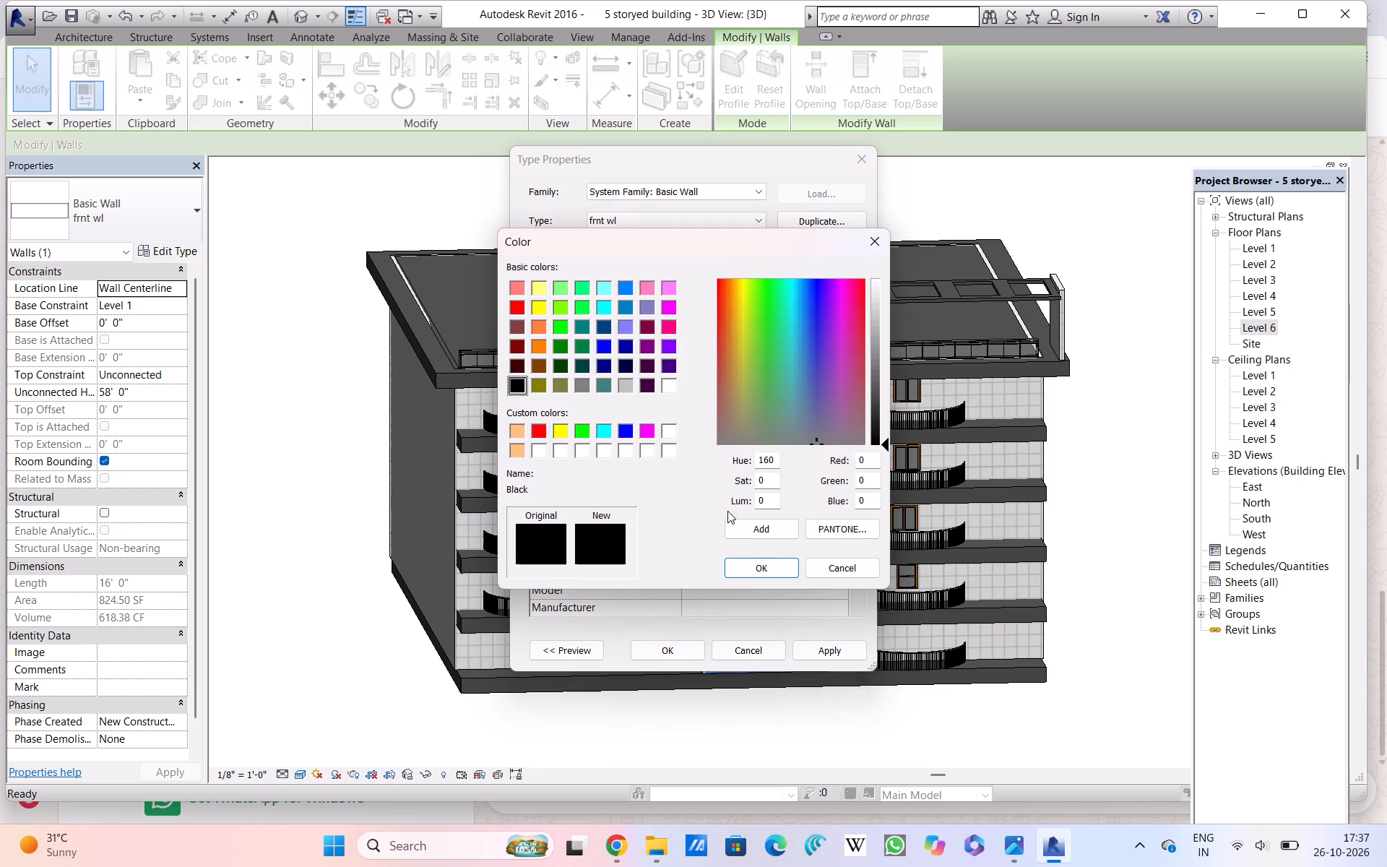
{"action": "left_click", "coordinate": [819, 526]}
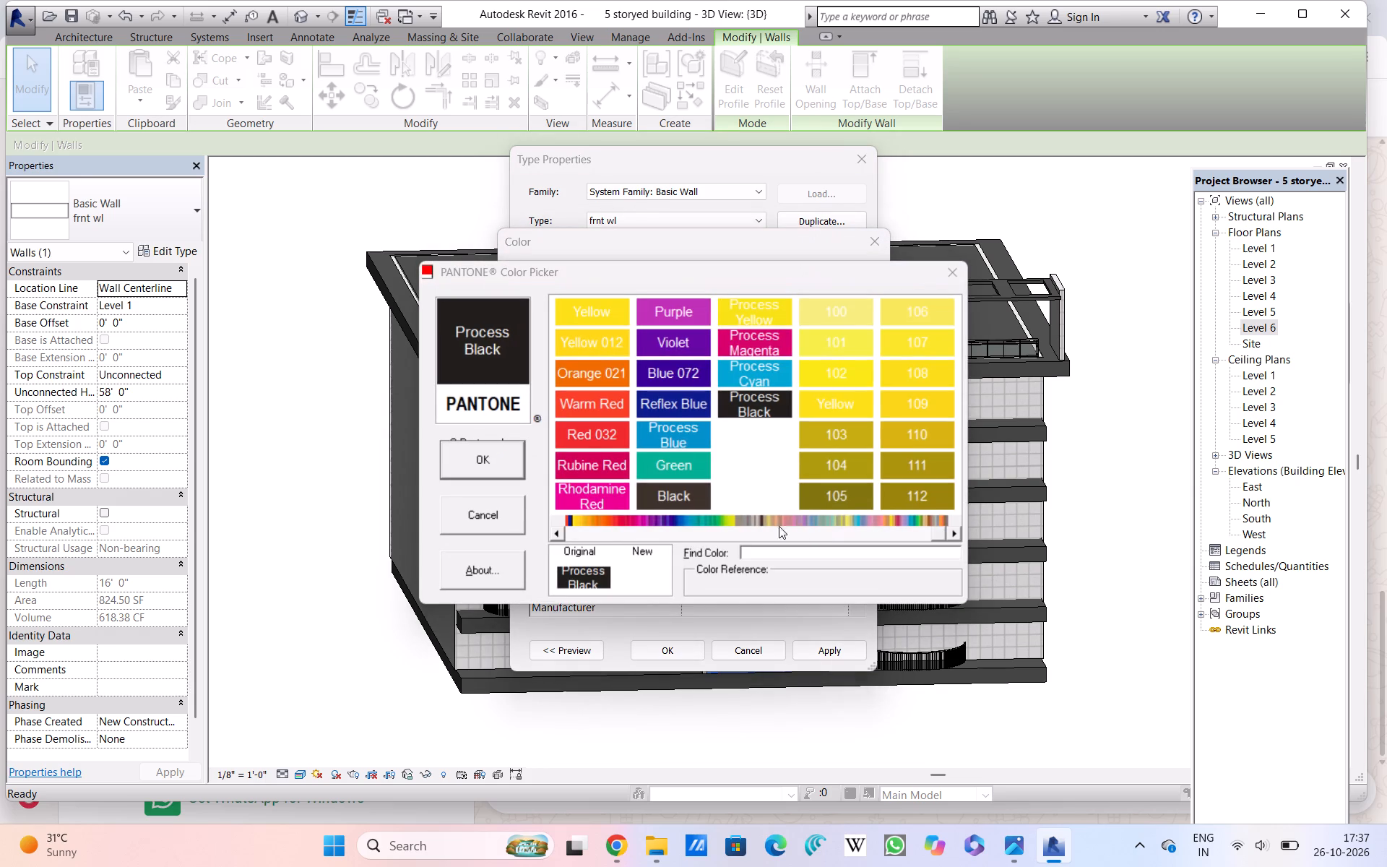
{"action": "left_click", "coordinate": [764, 442]}
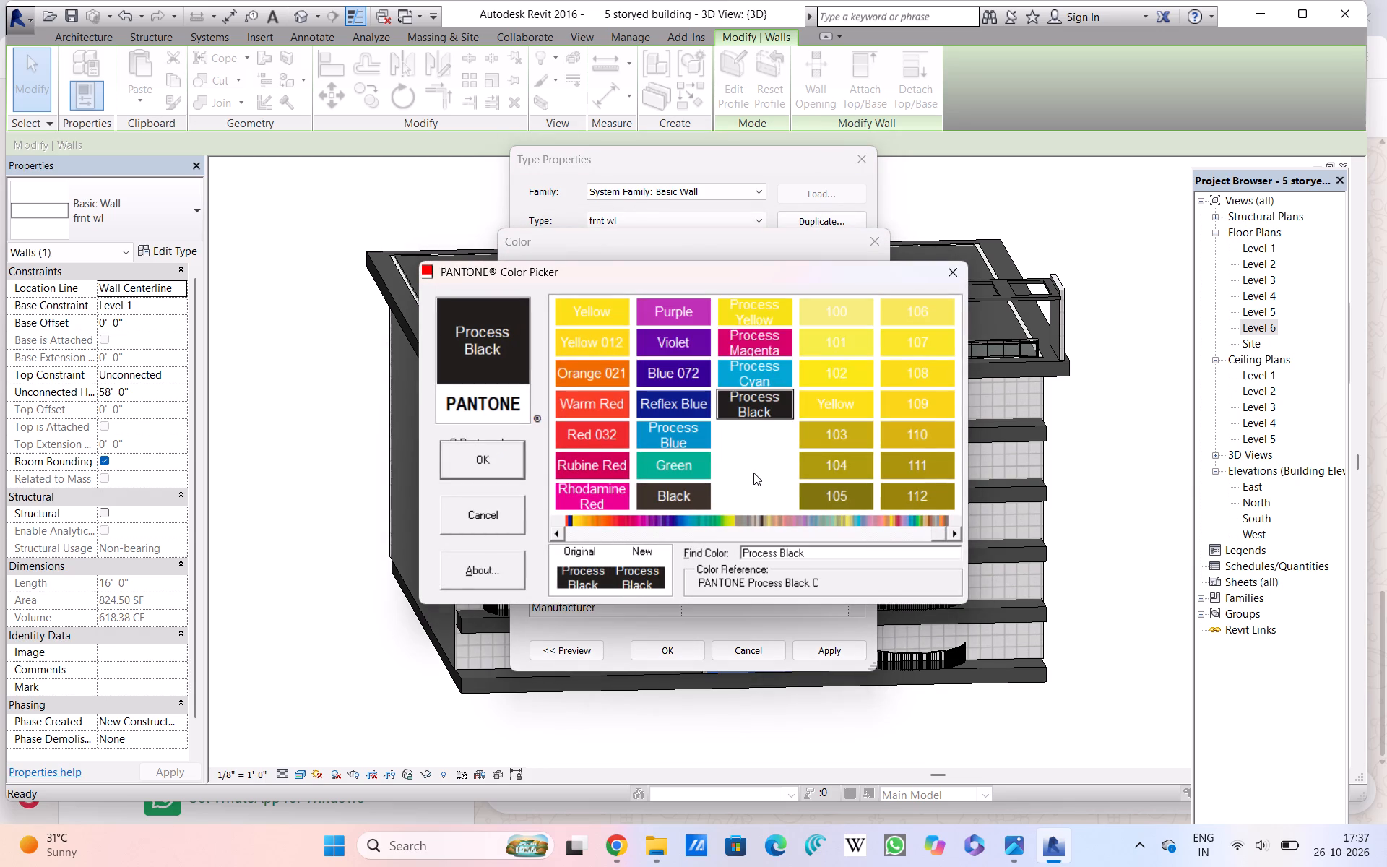
{"action": "scroll", "coordinate": [753, 473], "scroll_direction": "down", "scroll_amount": 2}
{"action": "left_click", "coordinate": [765, 516]}
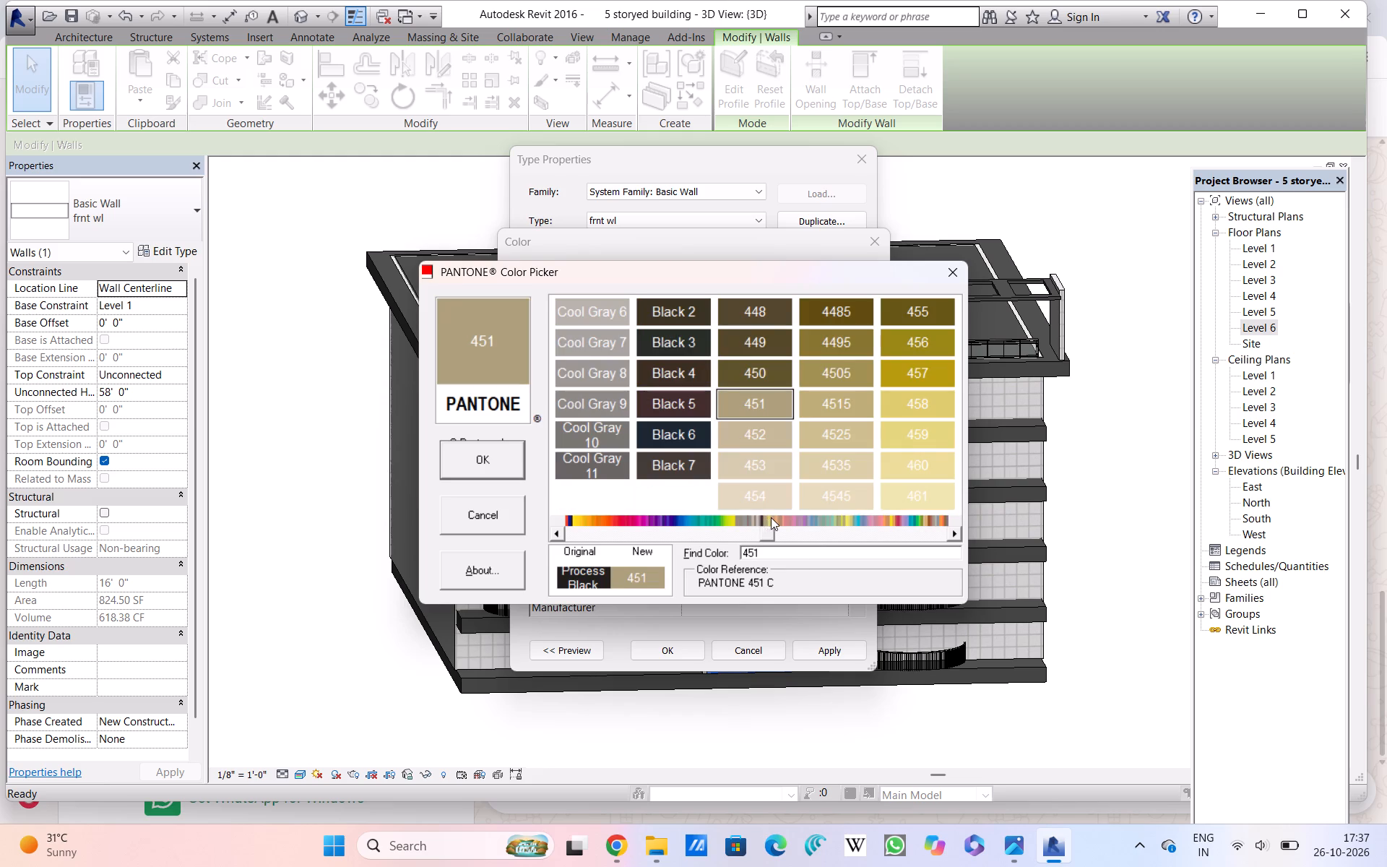
{"action": "scroll", "coordinate": [772, 518], "scroll_direction": "up", "scroll_amount": 4}
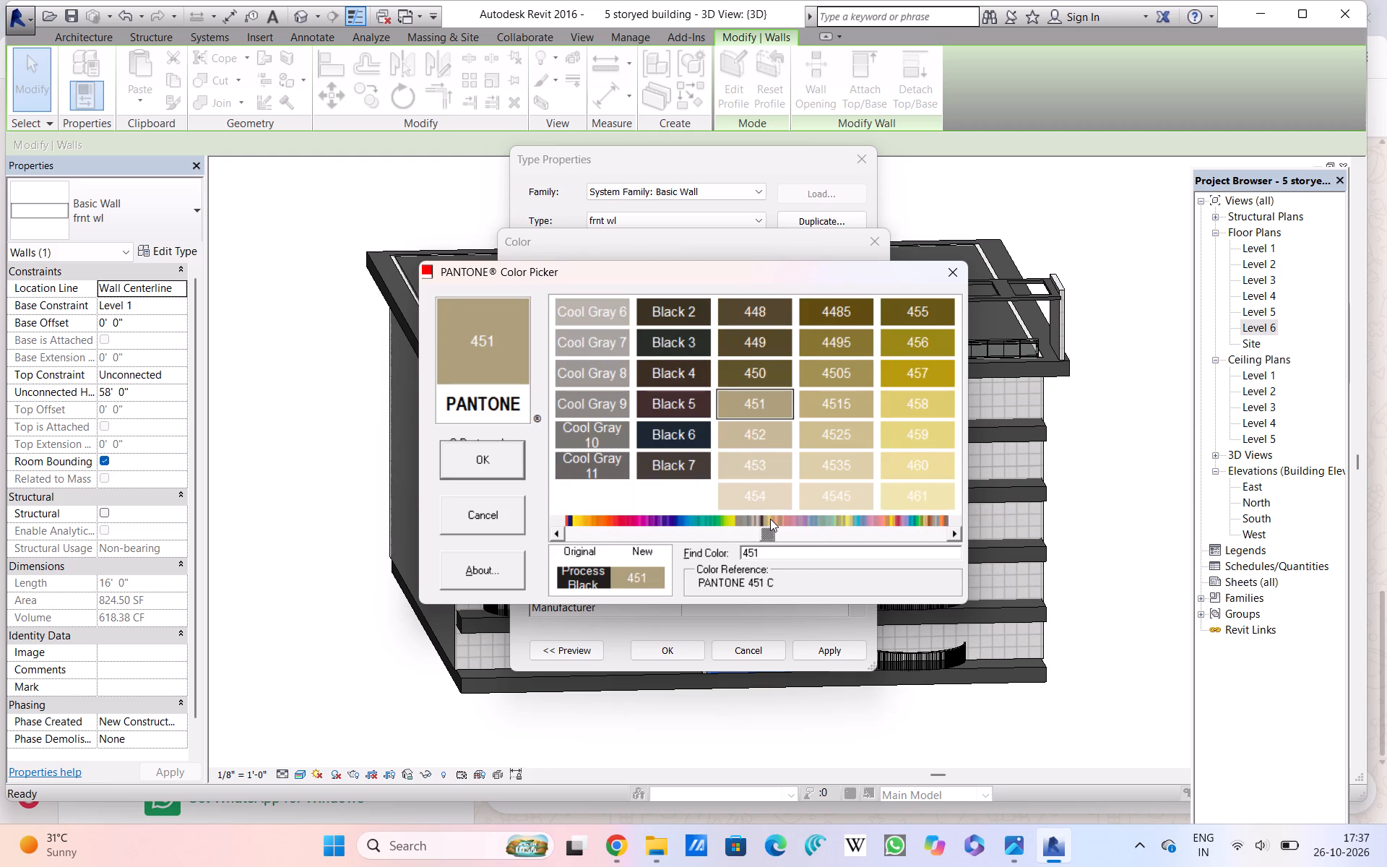
{"action": "left_click", "coordinate": [769, 519]}
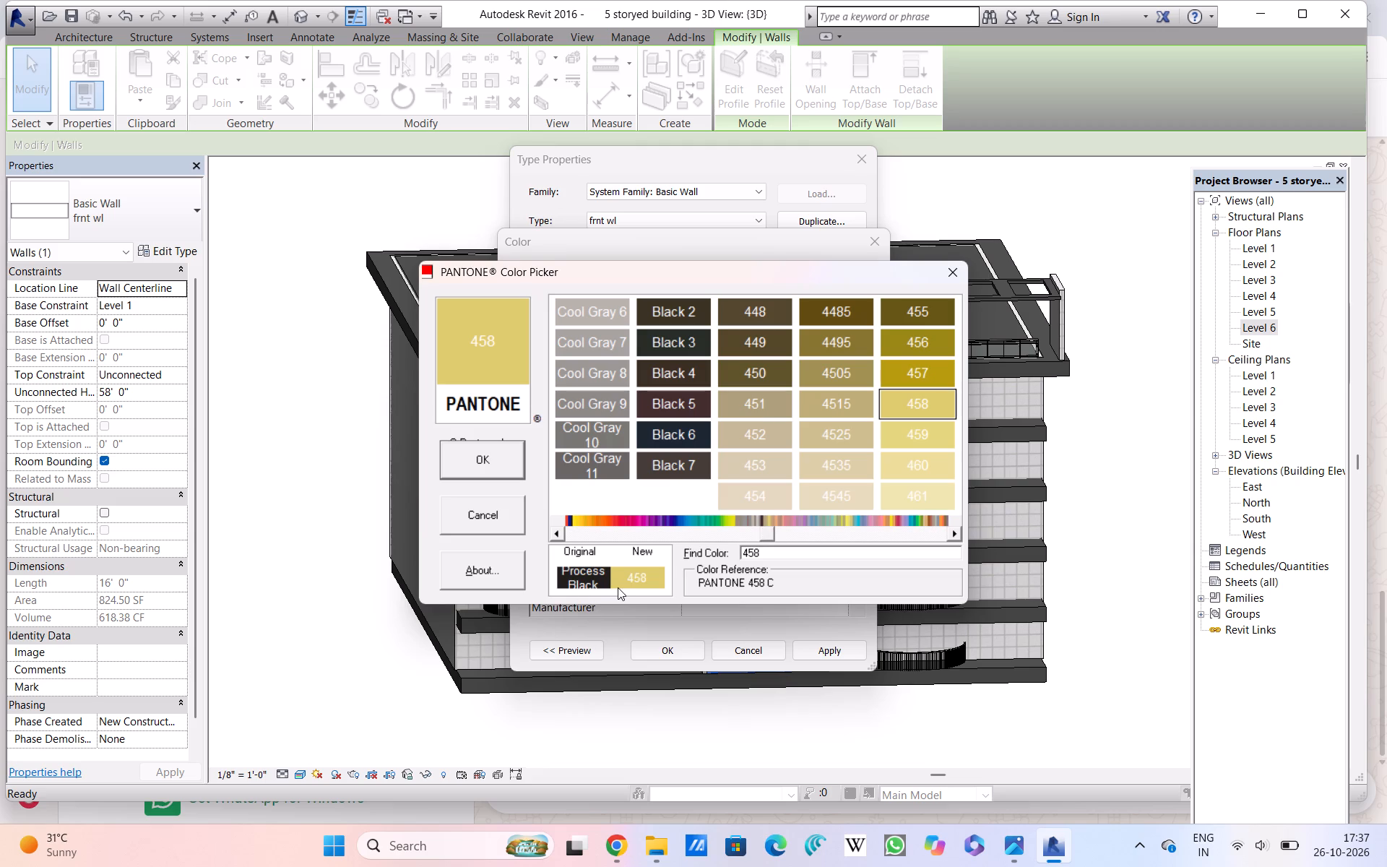
{"action": "left_click", "coordinate": [581, 554]}
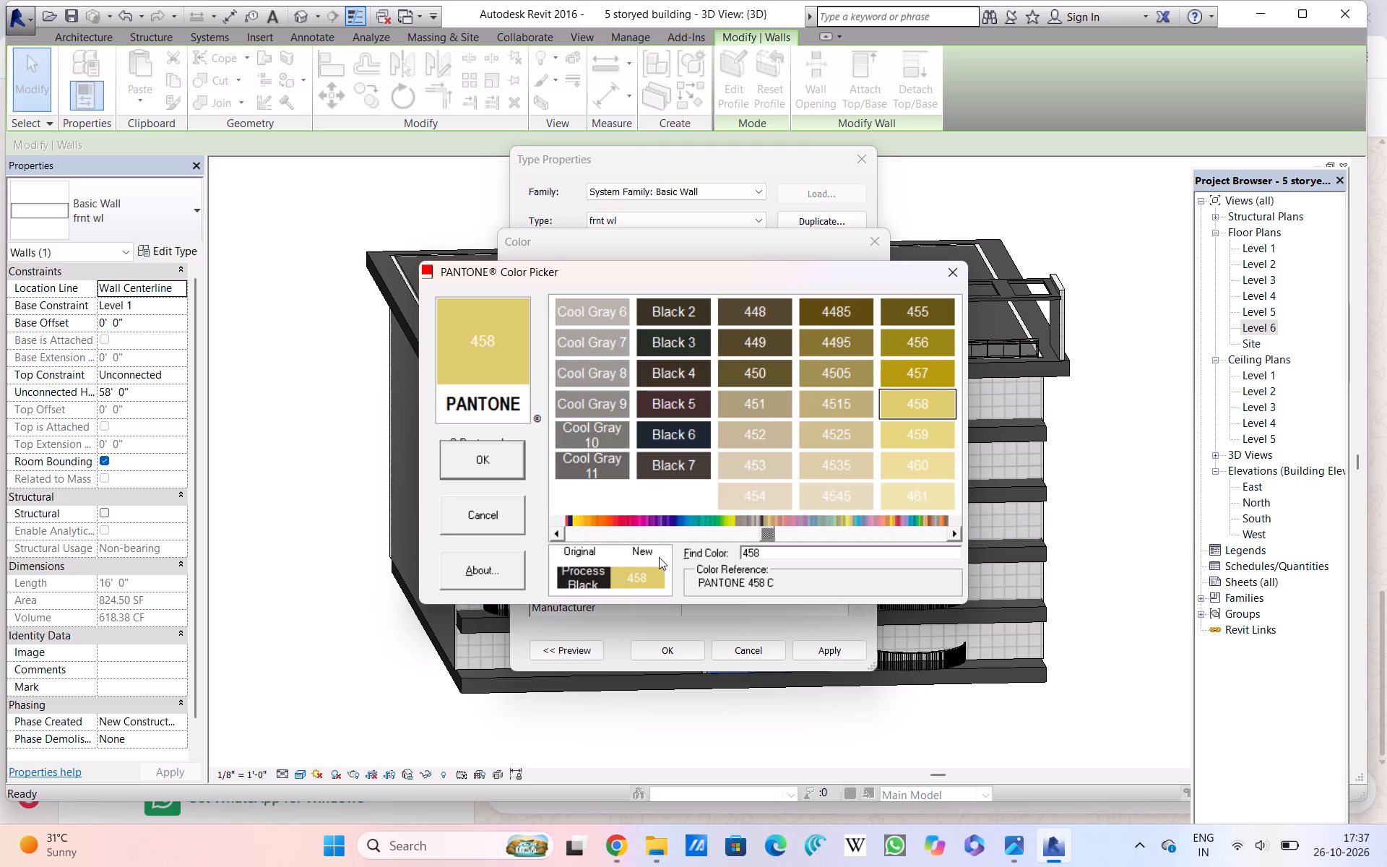
{"action": "left_click", "coordinate": [661, 557]}
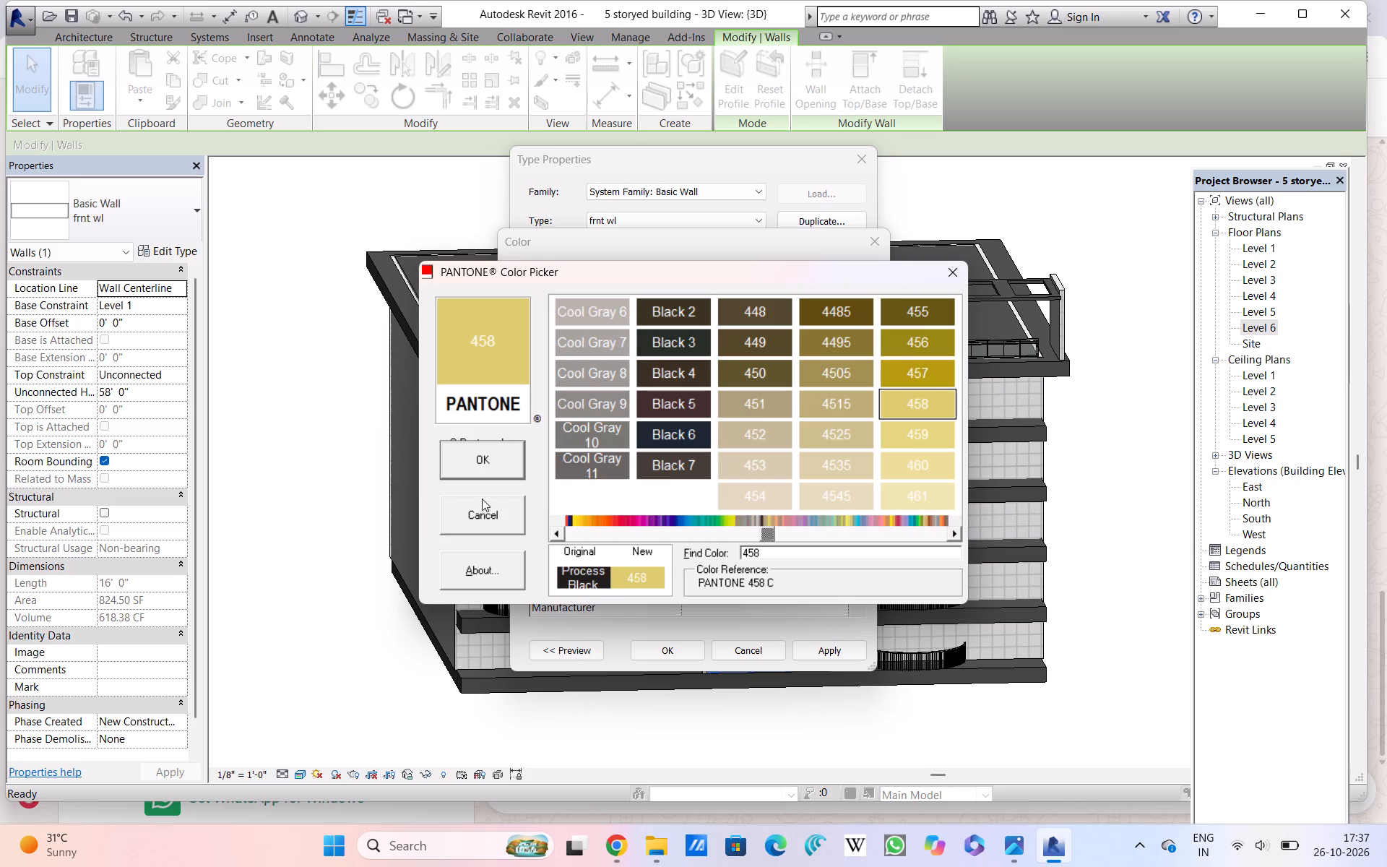
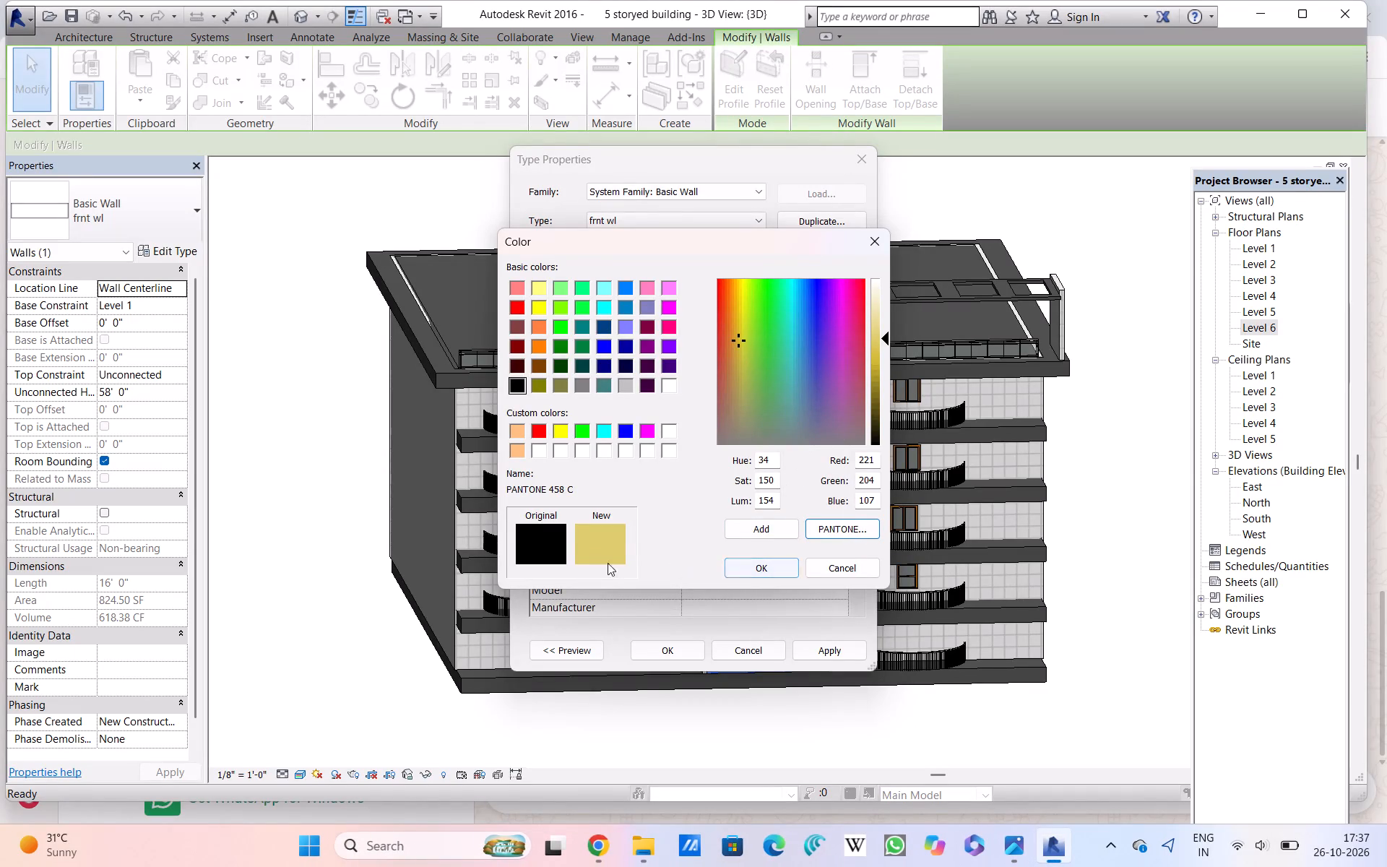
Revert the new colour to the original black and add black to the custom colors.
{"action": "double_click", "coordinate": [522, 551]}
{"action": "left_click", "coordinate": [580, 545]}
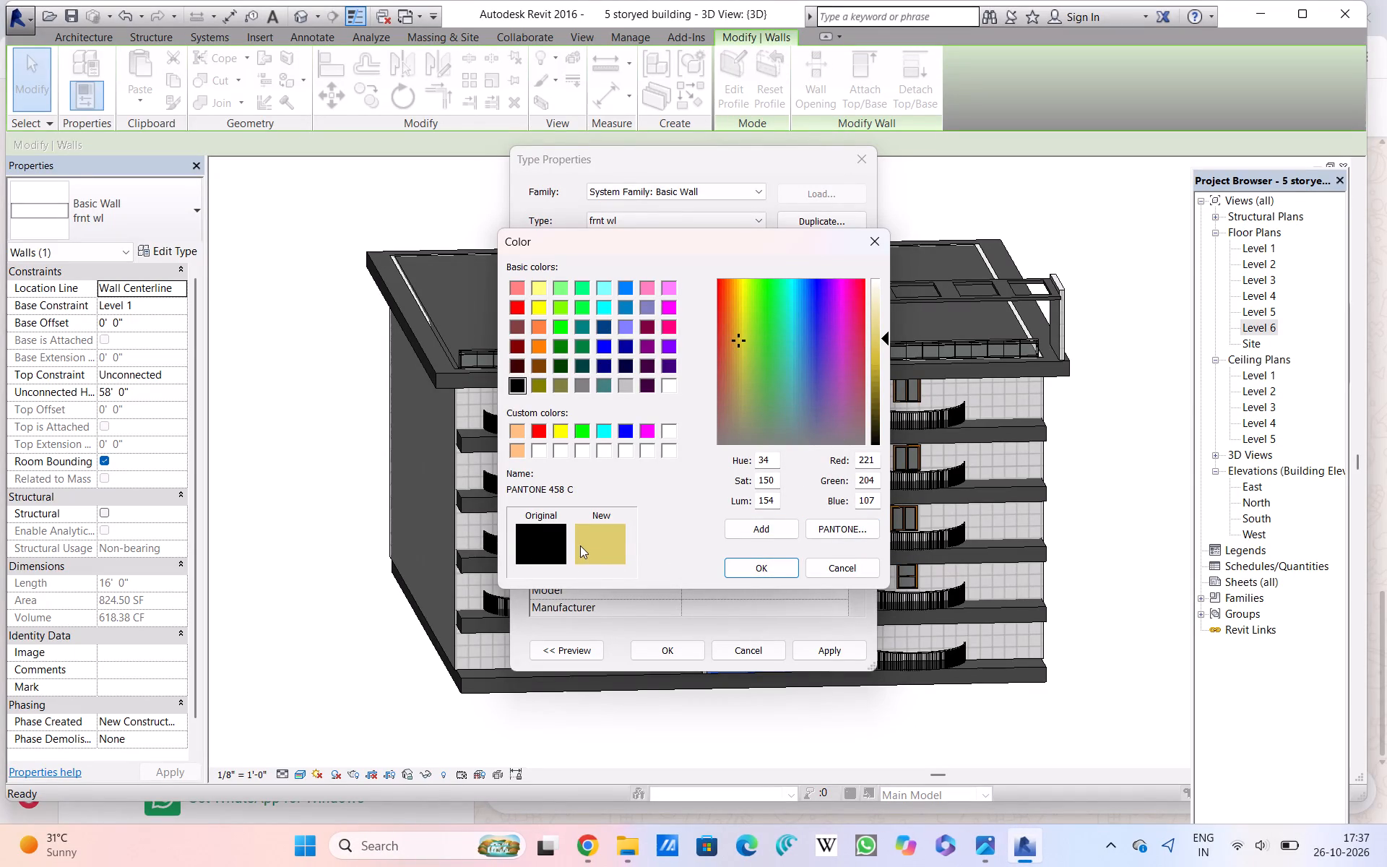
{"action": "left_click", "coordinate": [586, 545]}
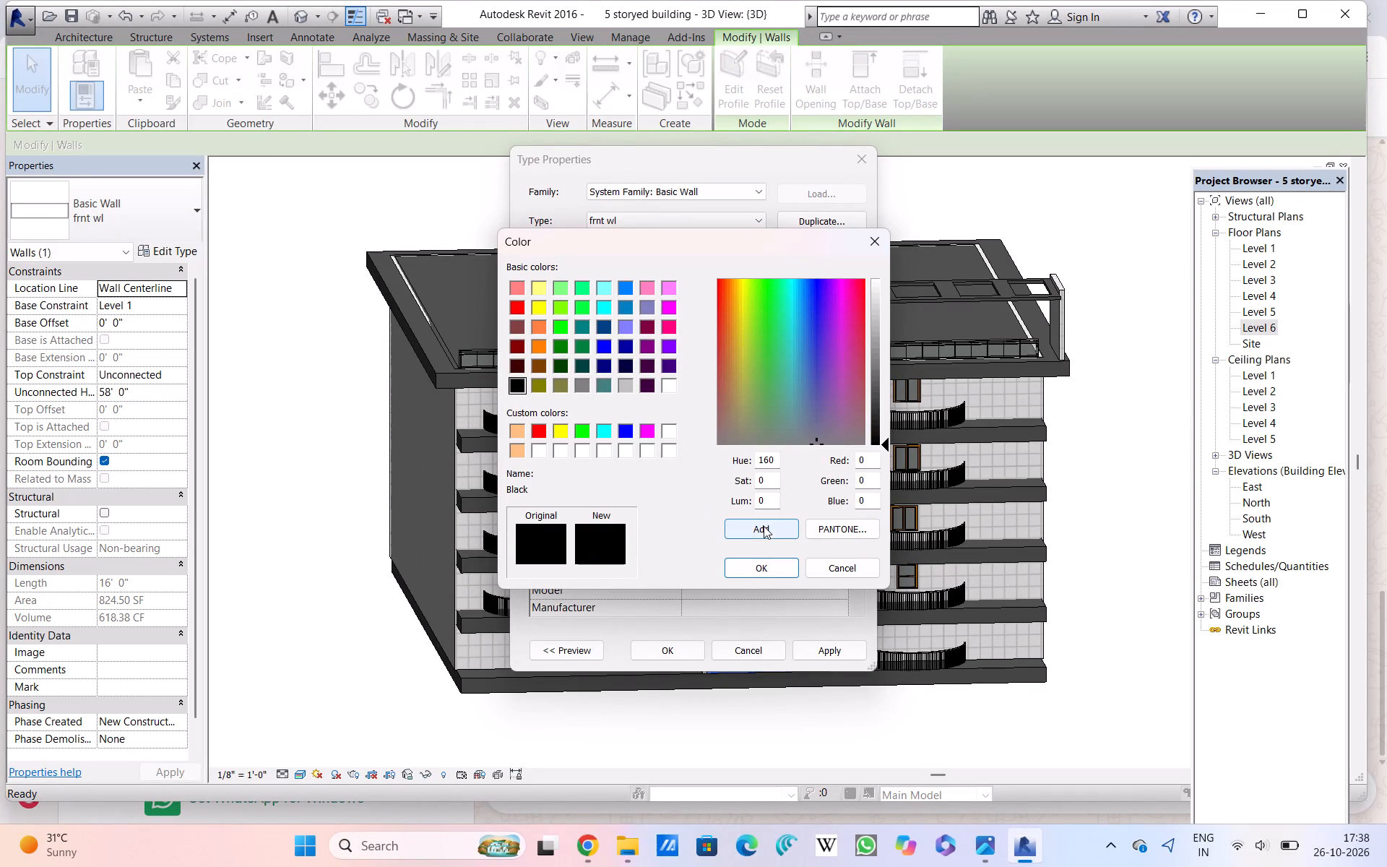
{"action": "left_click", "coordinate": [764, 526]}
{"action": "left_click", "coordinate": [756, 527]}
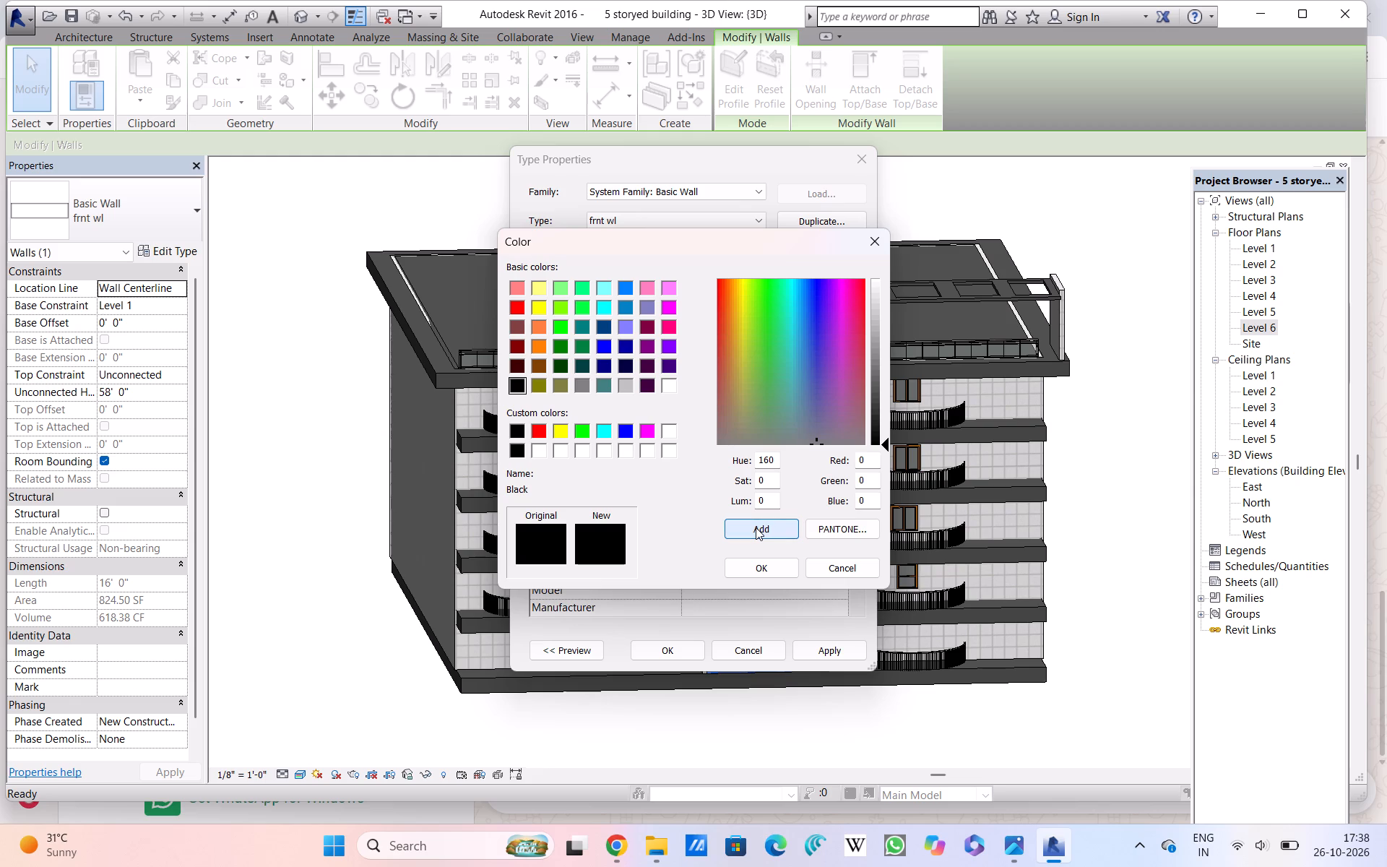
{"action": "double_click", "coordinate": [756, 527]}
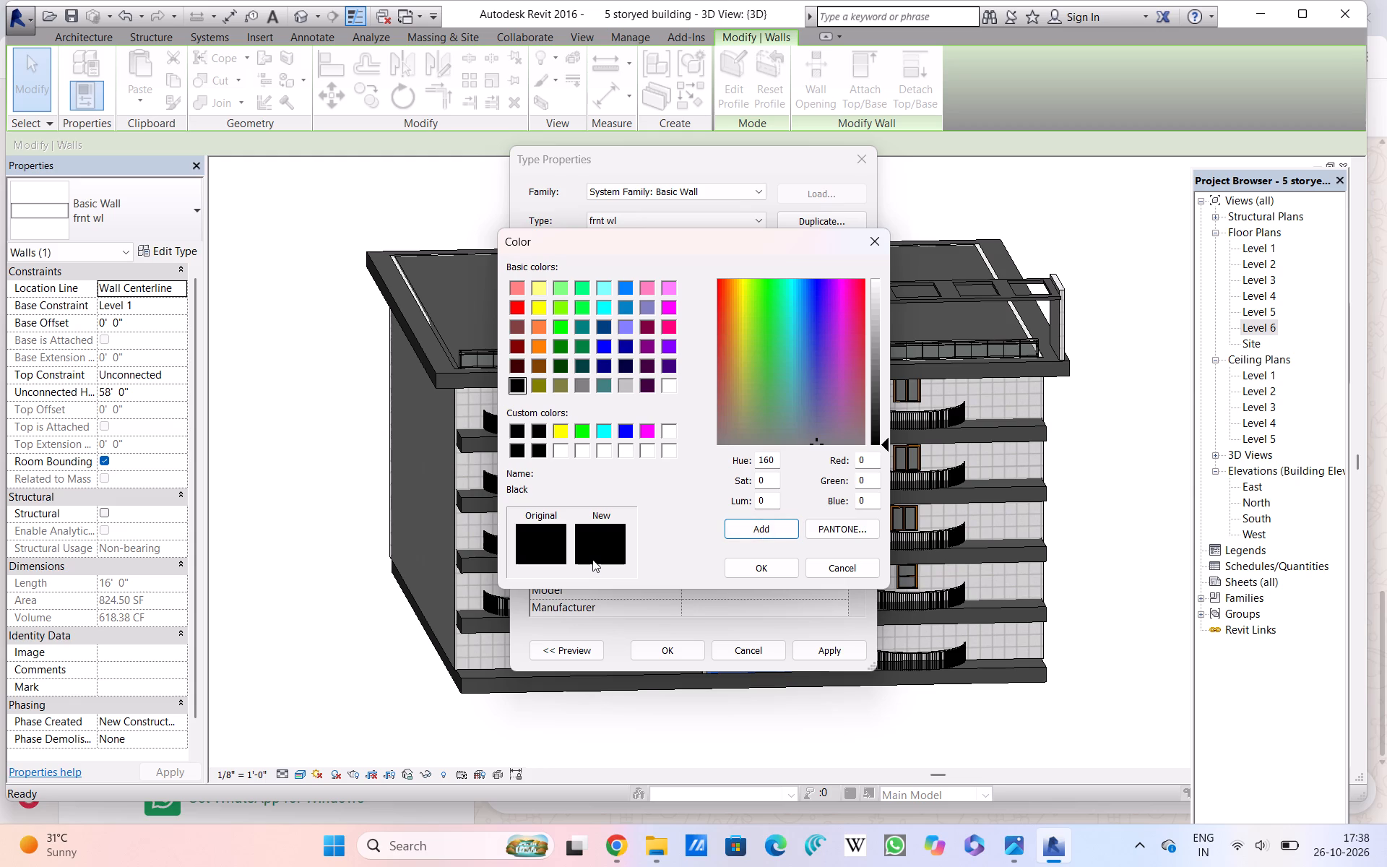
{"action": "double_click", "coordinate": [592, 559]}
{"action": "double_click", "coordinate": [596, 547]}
Pick PANTONE 458 C from the PANTONE colour library as the new colour for the frnt wl wall type.
{"action": "left_click", "coordinate": [849, 535]}
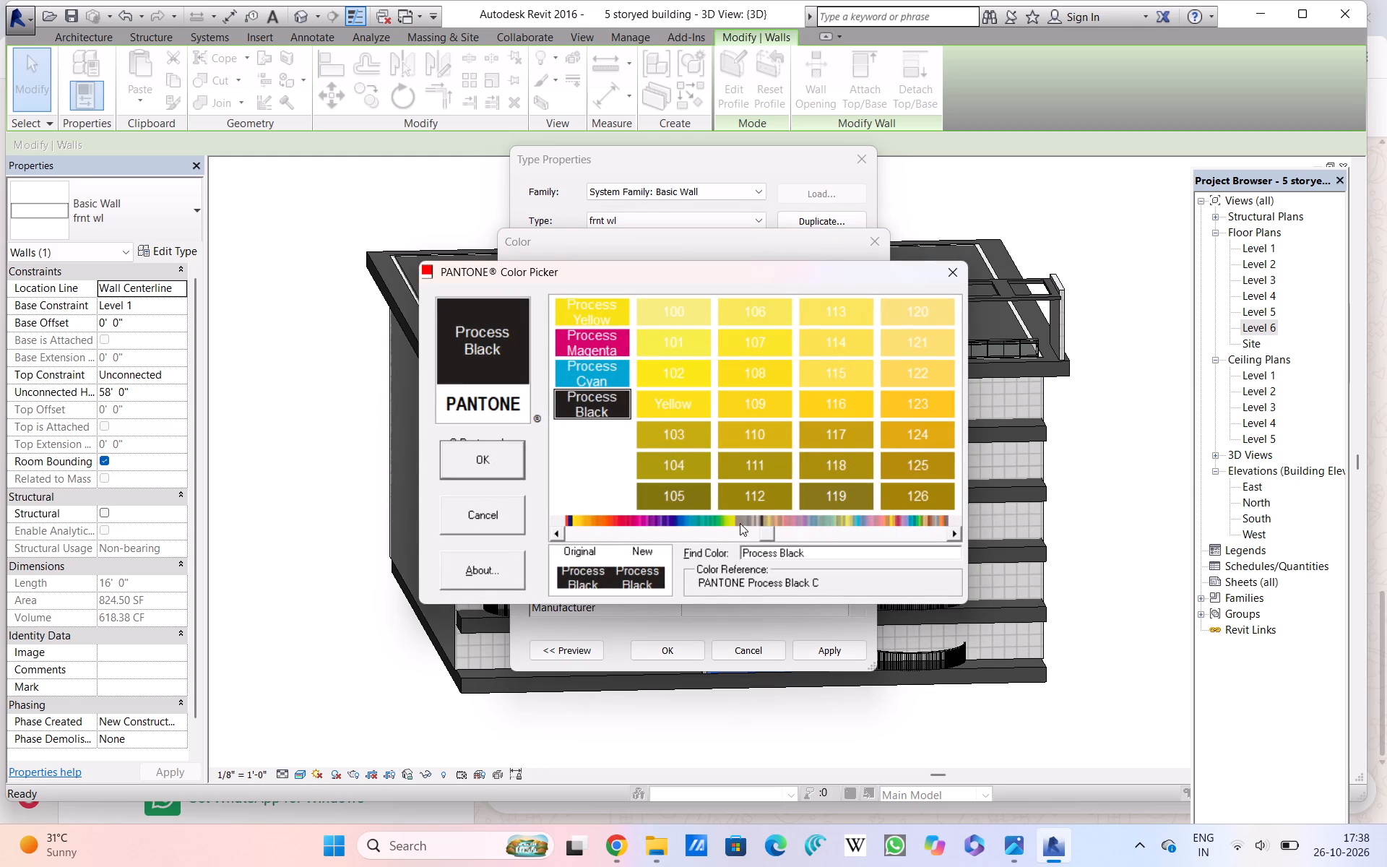
{"action": "left_click", "coordinate": [768, 517]}
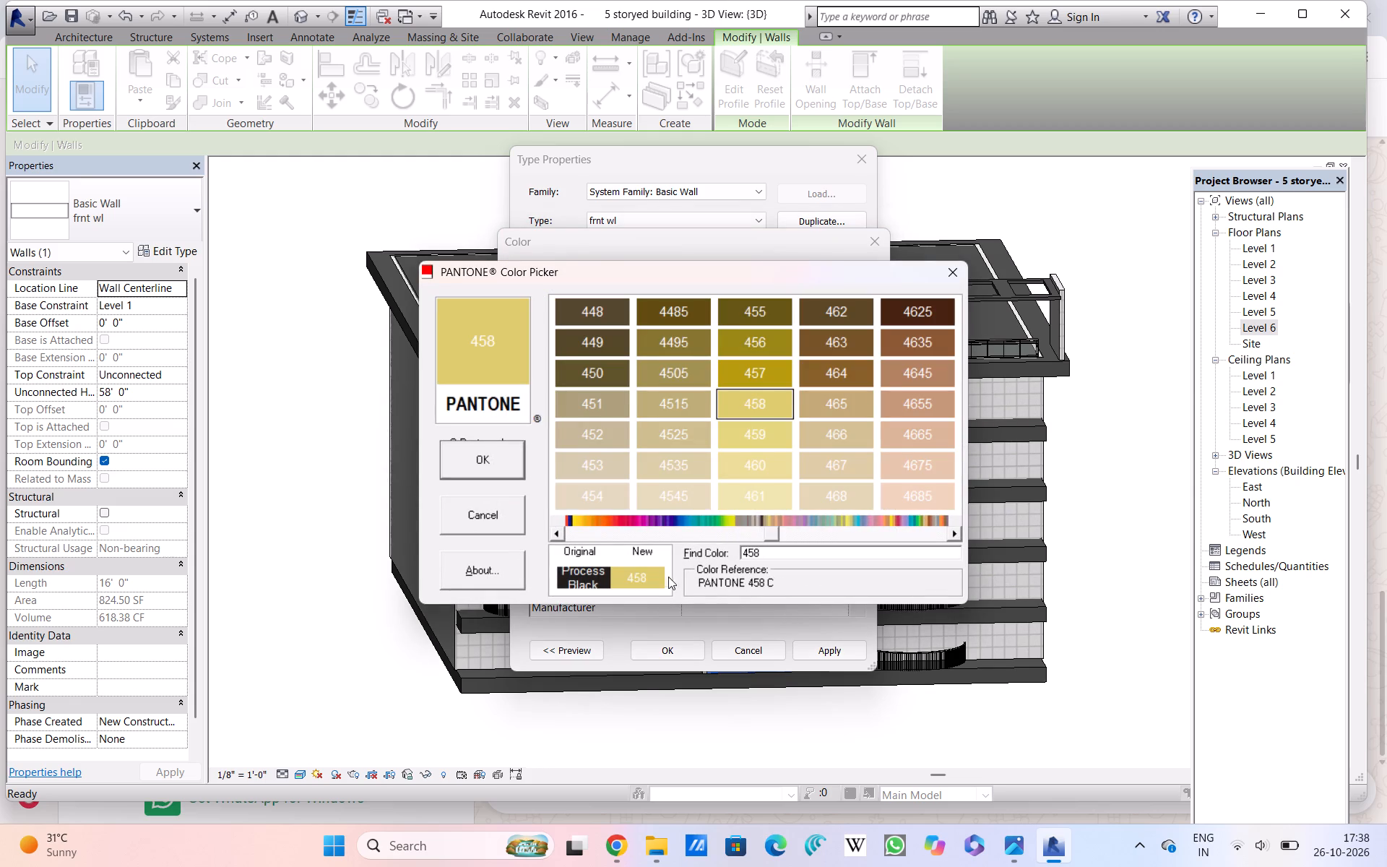
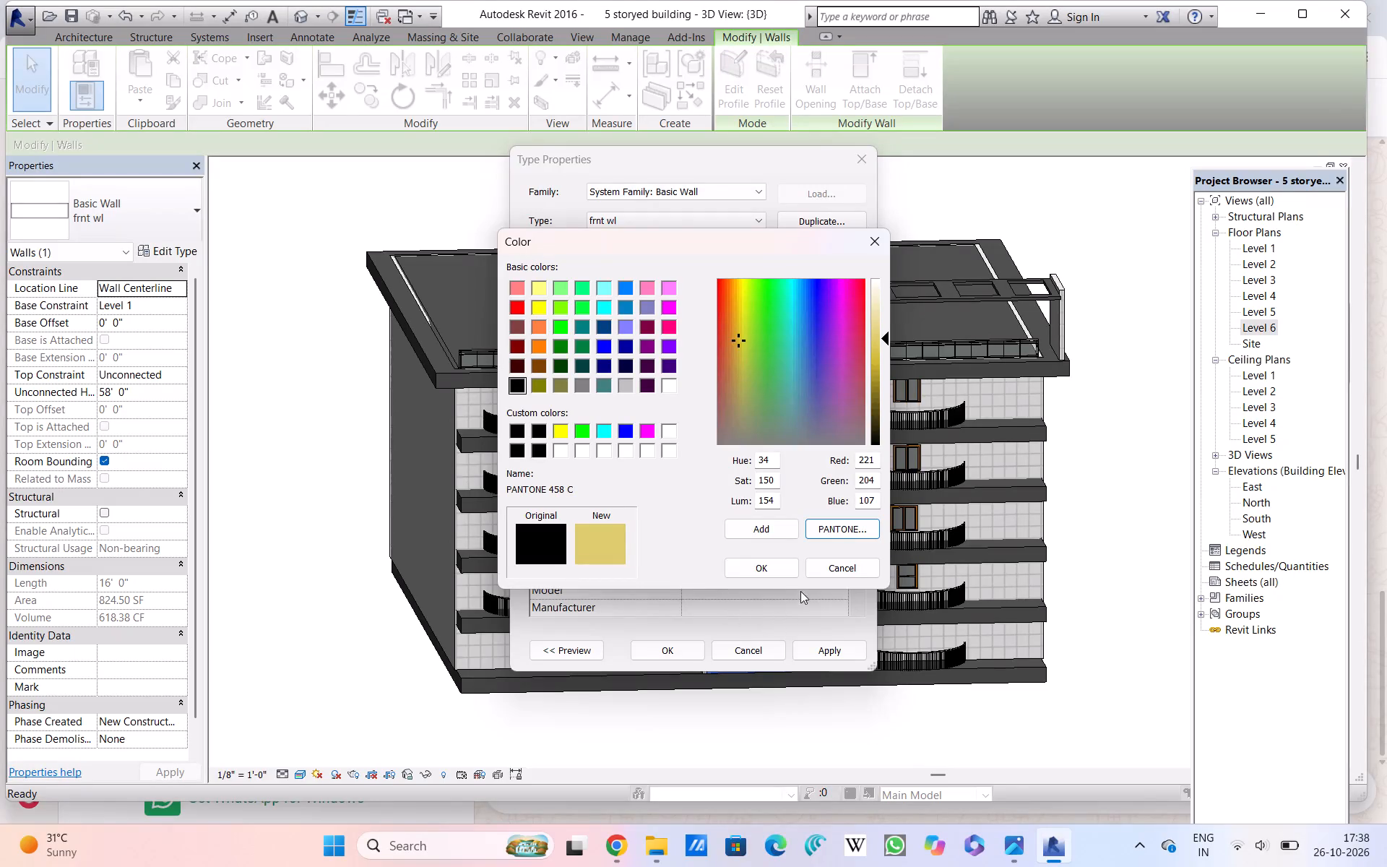
Apply PANTONE 458 C as the coarse scale fill color of the frnt wl wall type and deselect the wall.
{"action": "left_click", "coordinate": [769, 568]}
{"action": "left_click", "coordinate": [837, 660]}
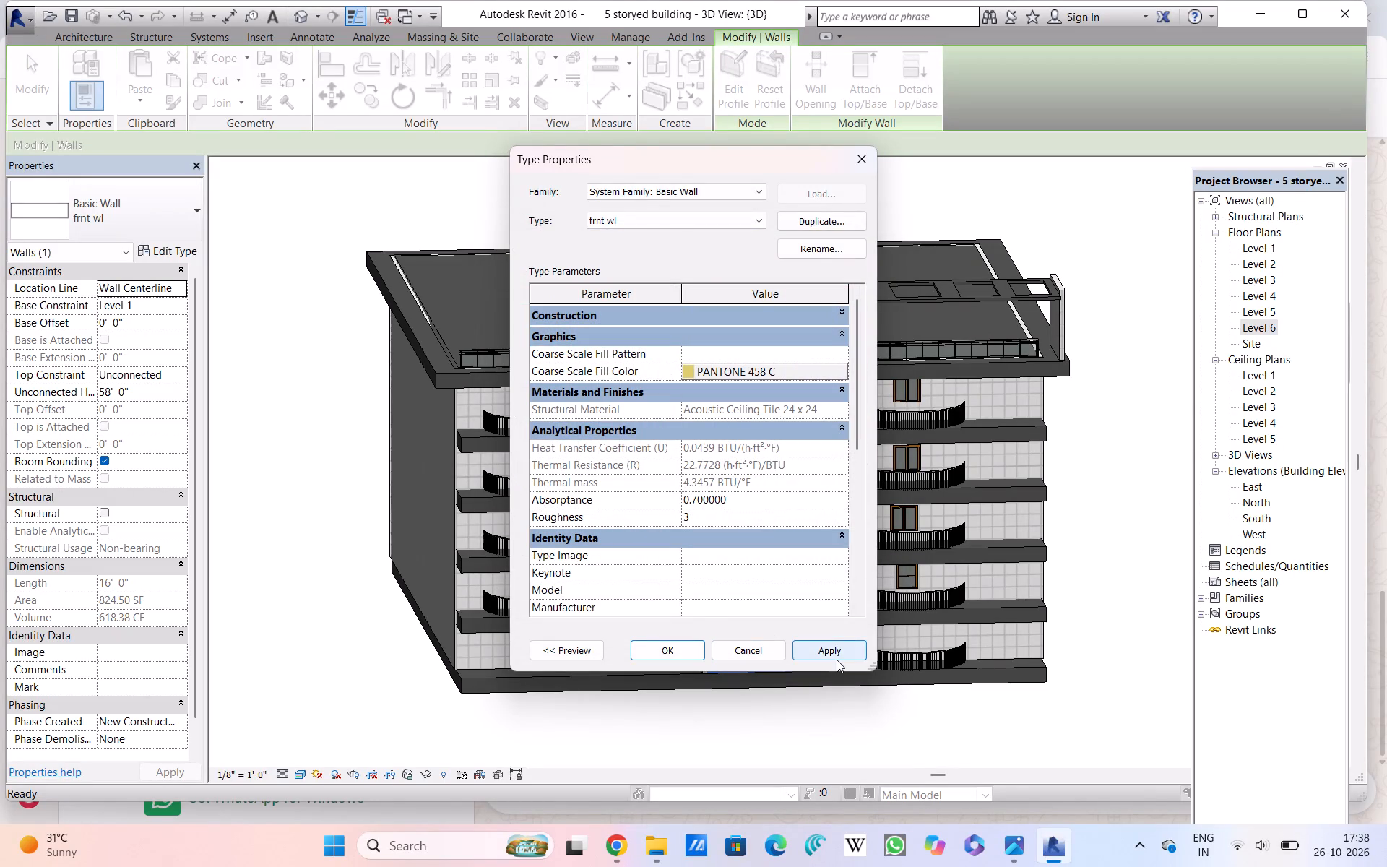
{"action": "left_click", "coordinate": [661, 644]}
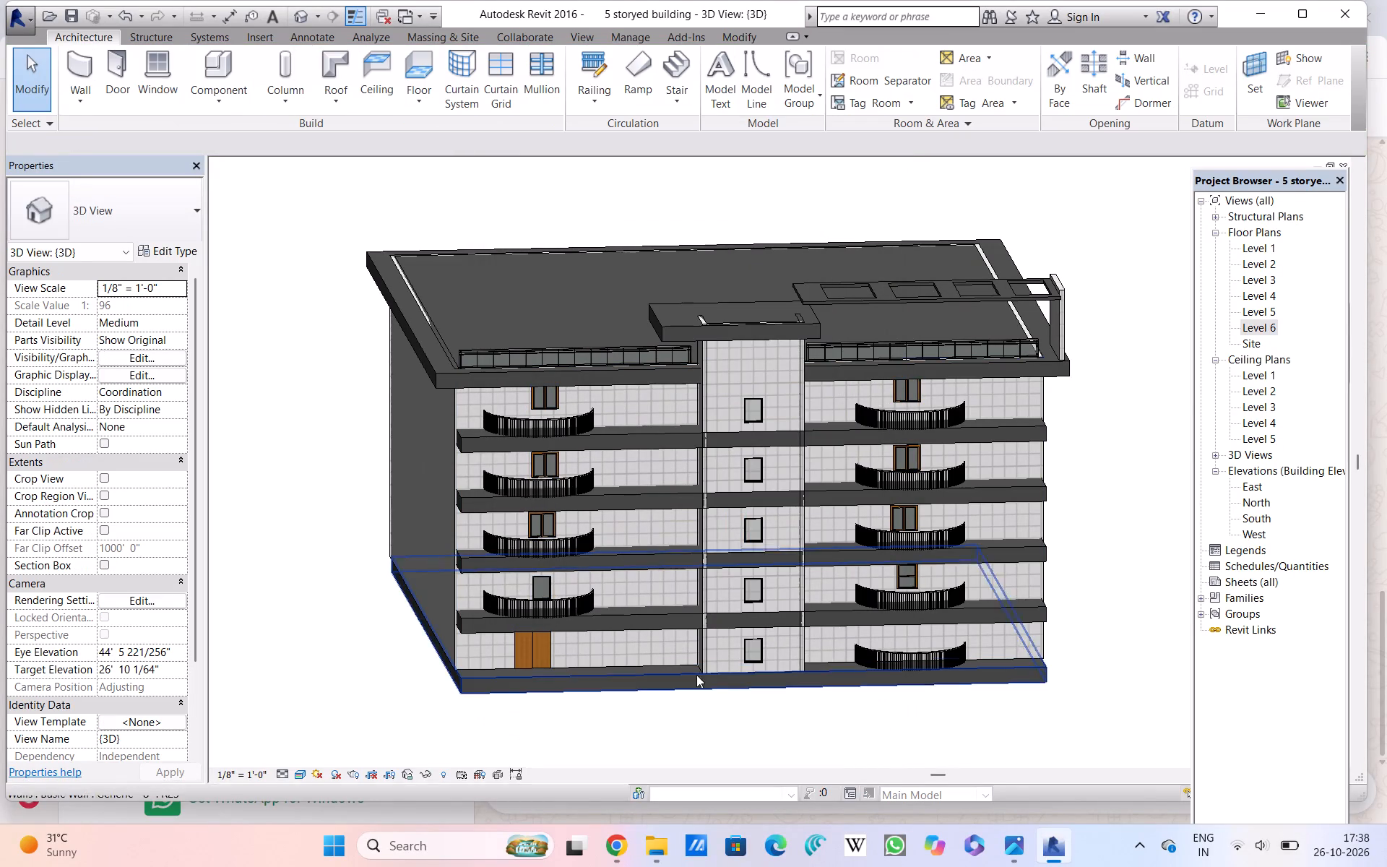
{"action": "left_click", "coordinate": [735, 661]}
{"action": "left_click", "coordinate": [808, 736]}
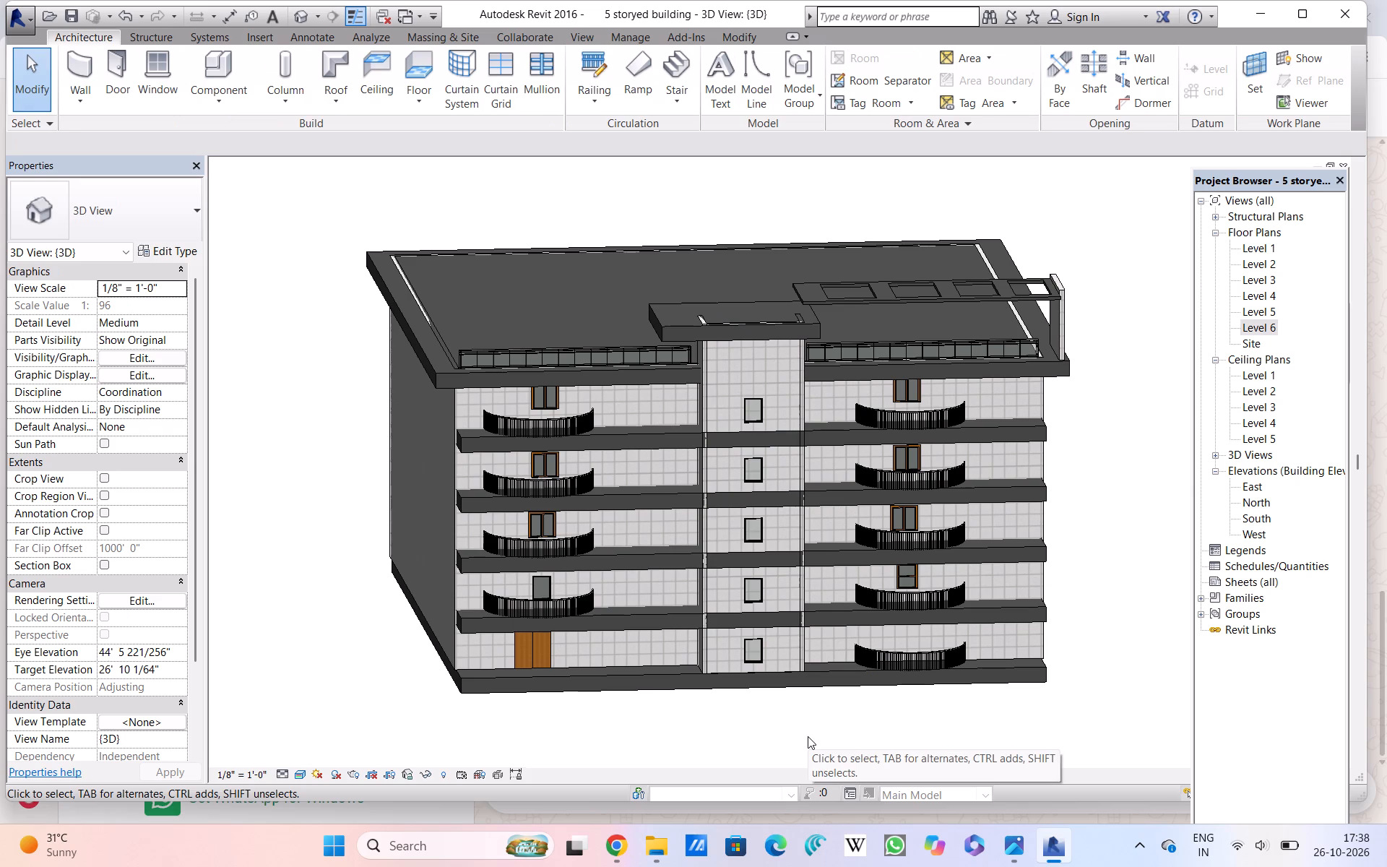
Set the coarse scale fill color of the long front wall's Generic - 8" type to white.
{"action": "middle_click_drag", "start_coordinate": [808, 736], "coordinate": [808, 681], "text": "shift"}
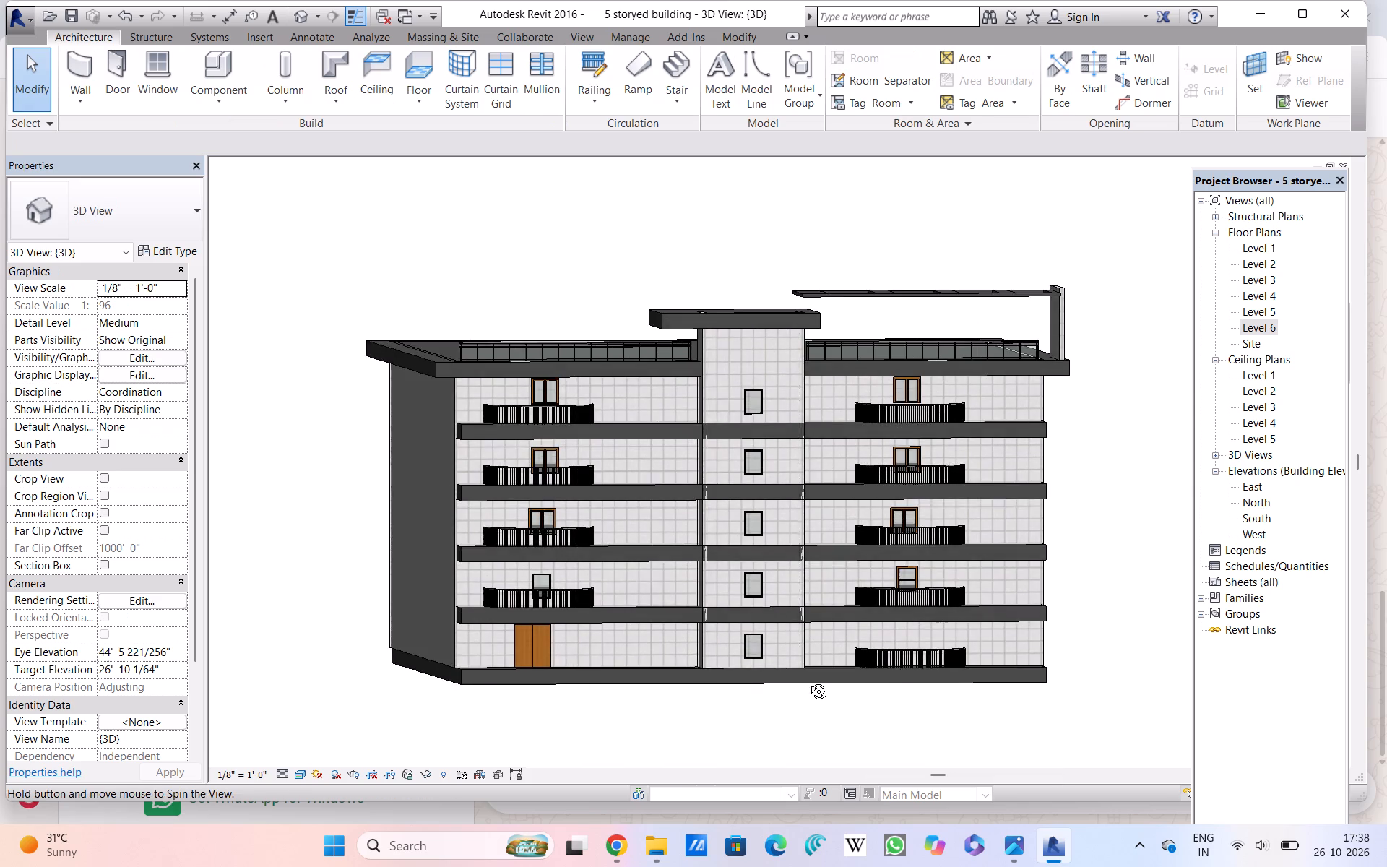
{"action": "middle_click_drag", "start_coordinate": [808, 681], "coordinate": [777, 704], "text": "shift"}
{"action": "scroll", "coordinate": [777, 704], "scroll_direction": "up", "scroll_amount": 2}
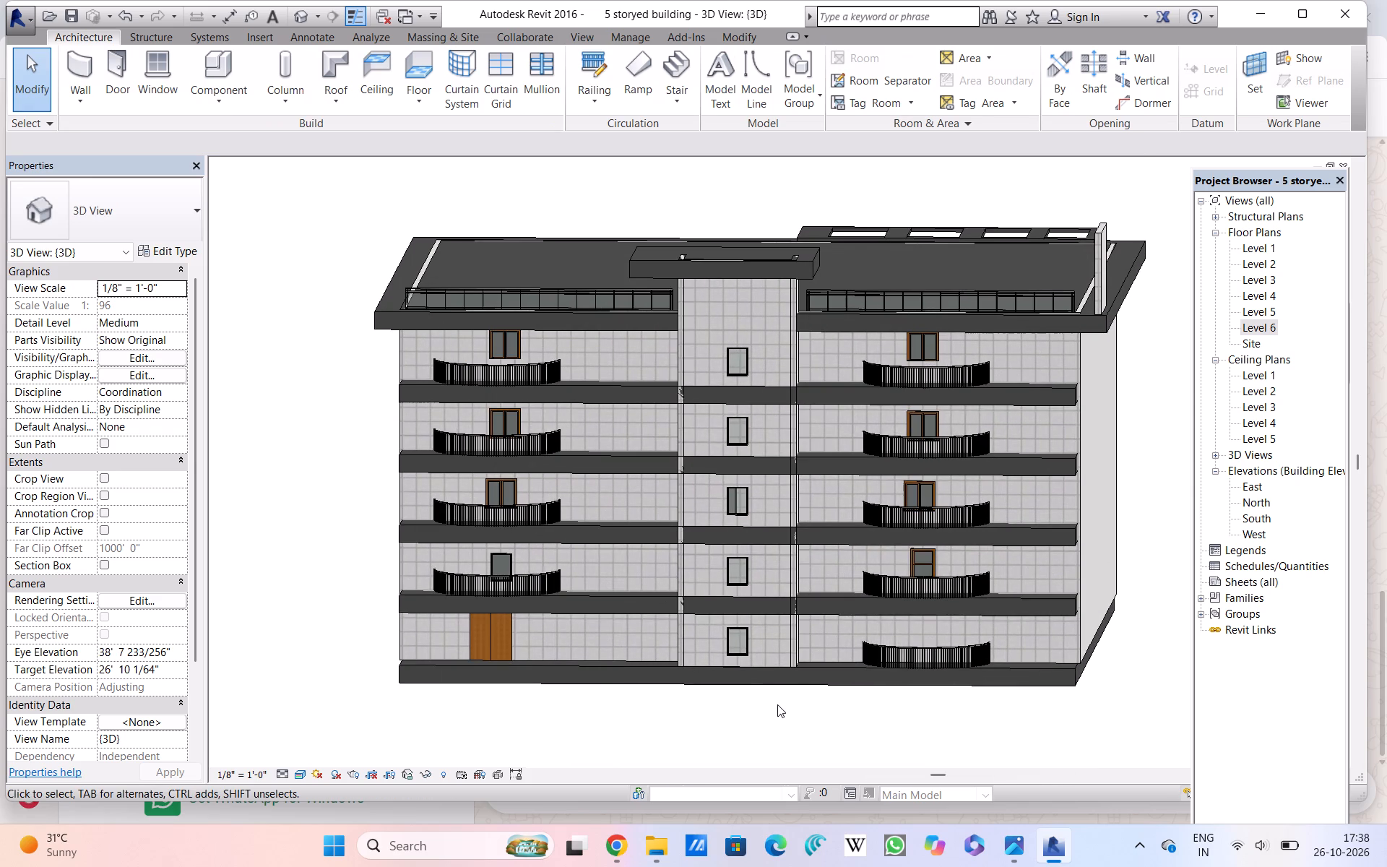
{"action": "middle_click_drag", "start_coordinate": [829, 642], "coordinate": [818, 673]}
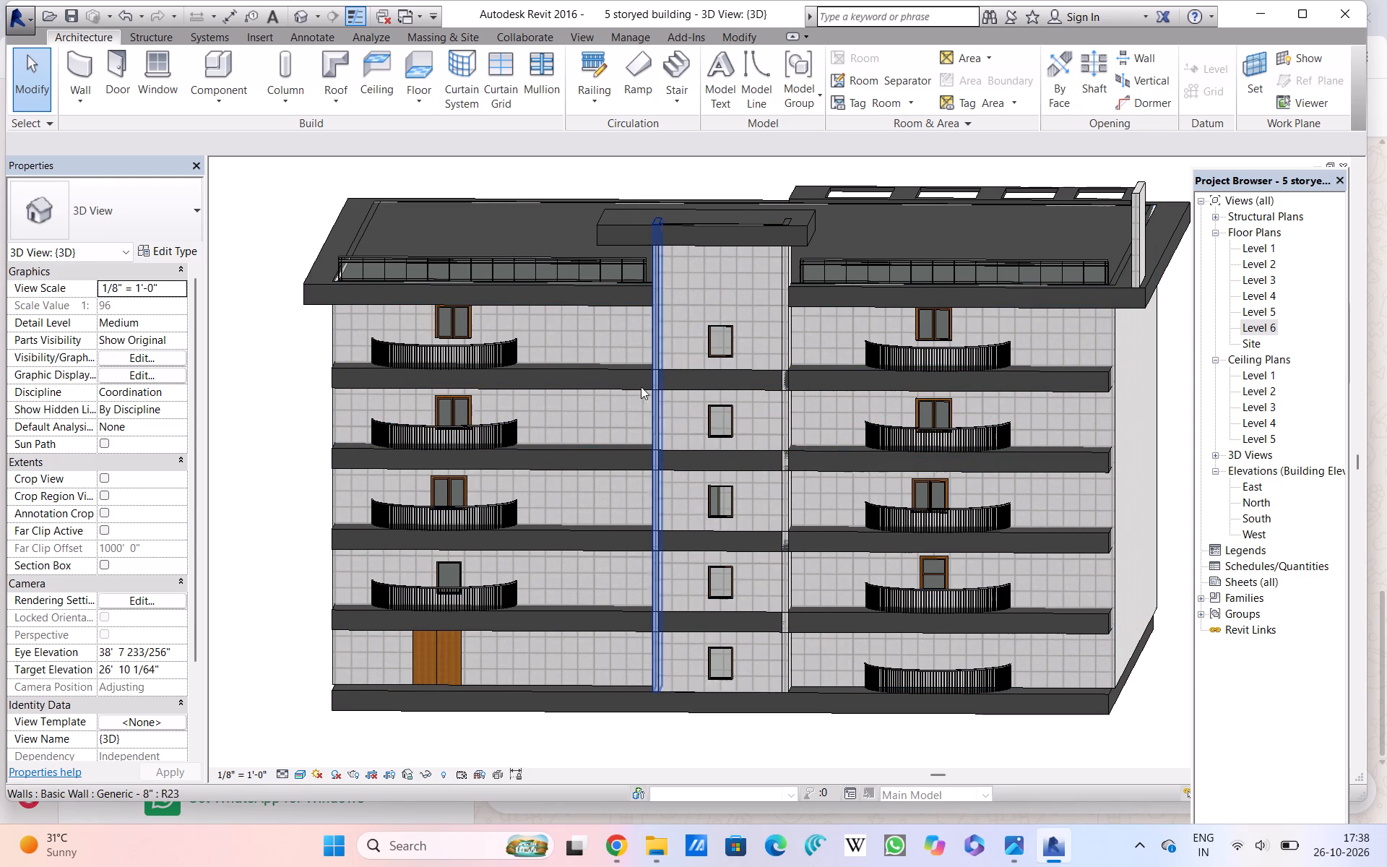
{"action": "left_click", "coordinate": [336, 432]}
{"action": "key", "text": "Escape"}
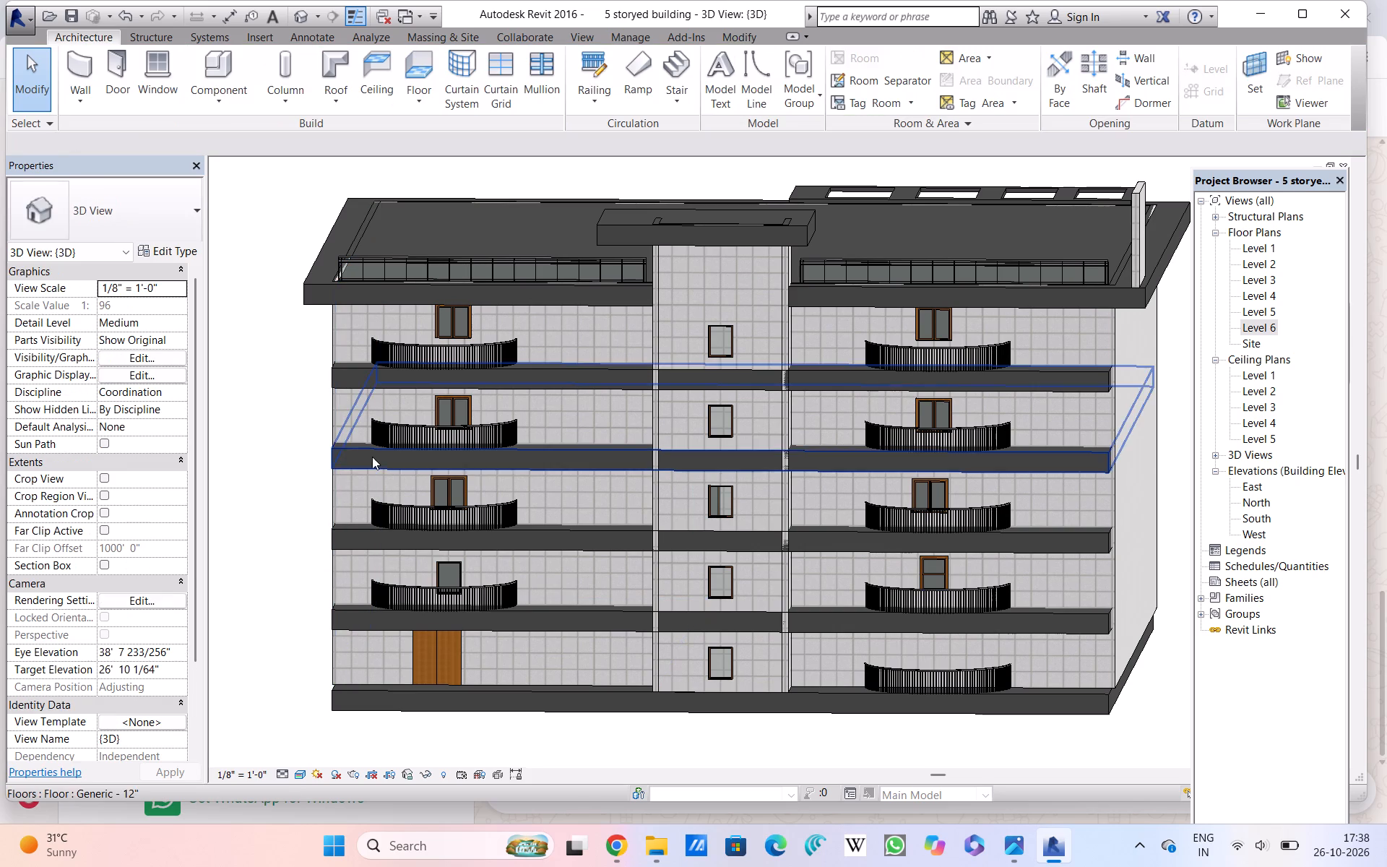
{"action": "left_click", "coordinate": [353, 676]}
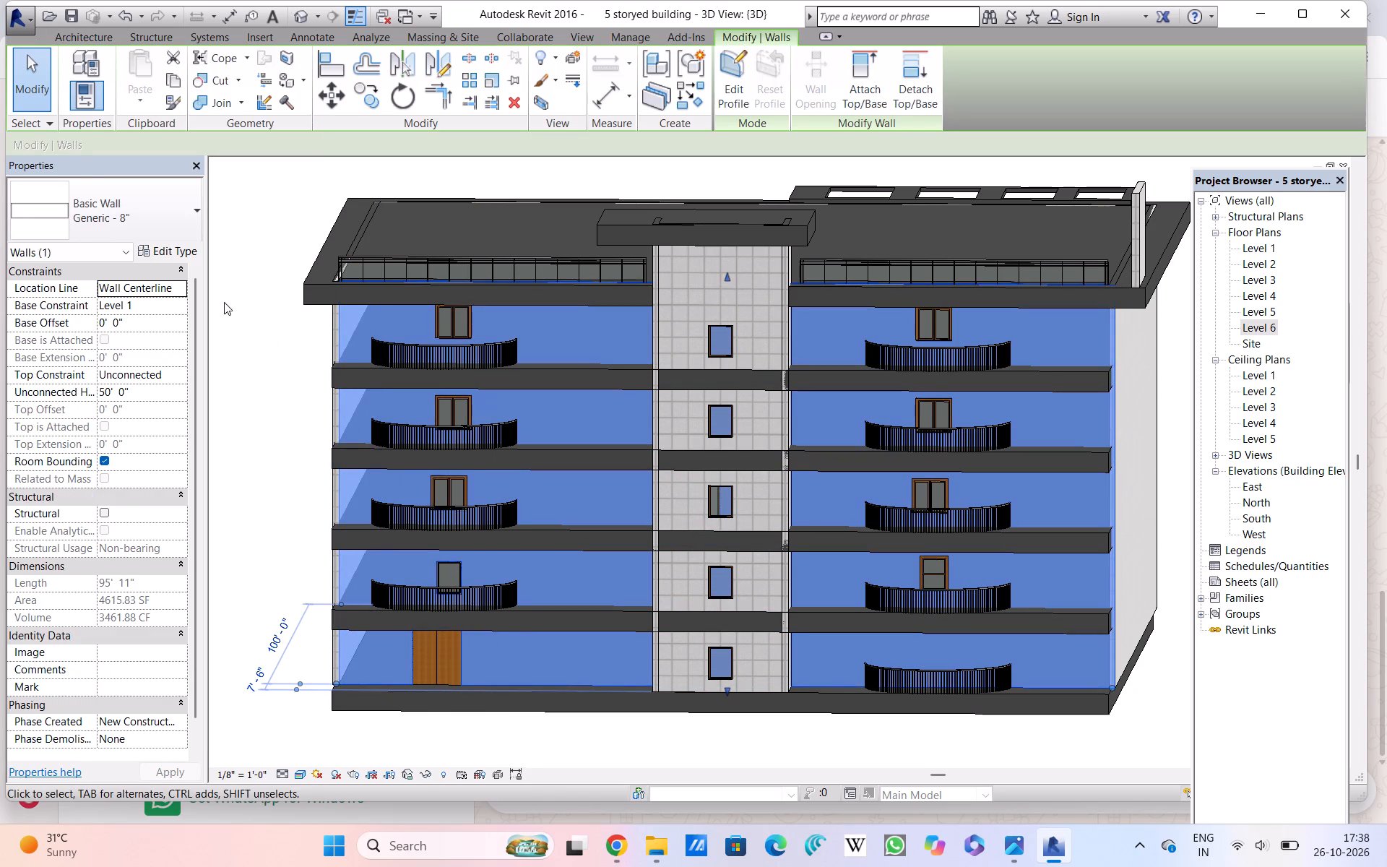
{"action": "left_click", "coordinate": [166, 251]}
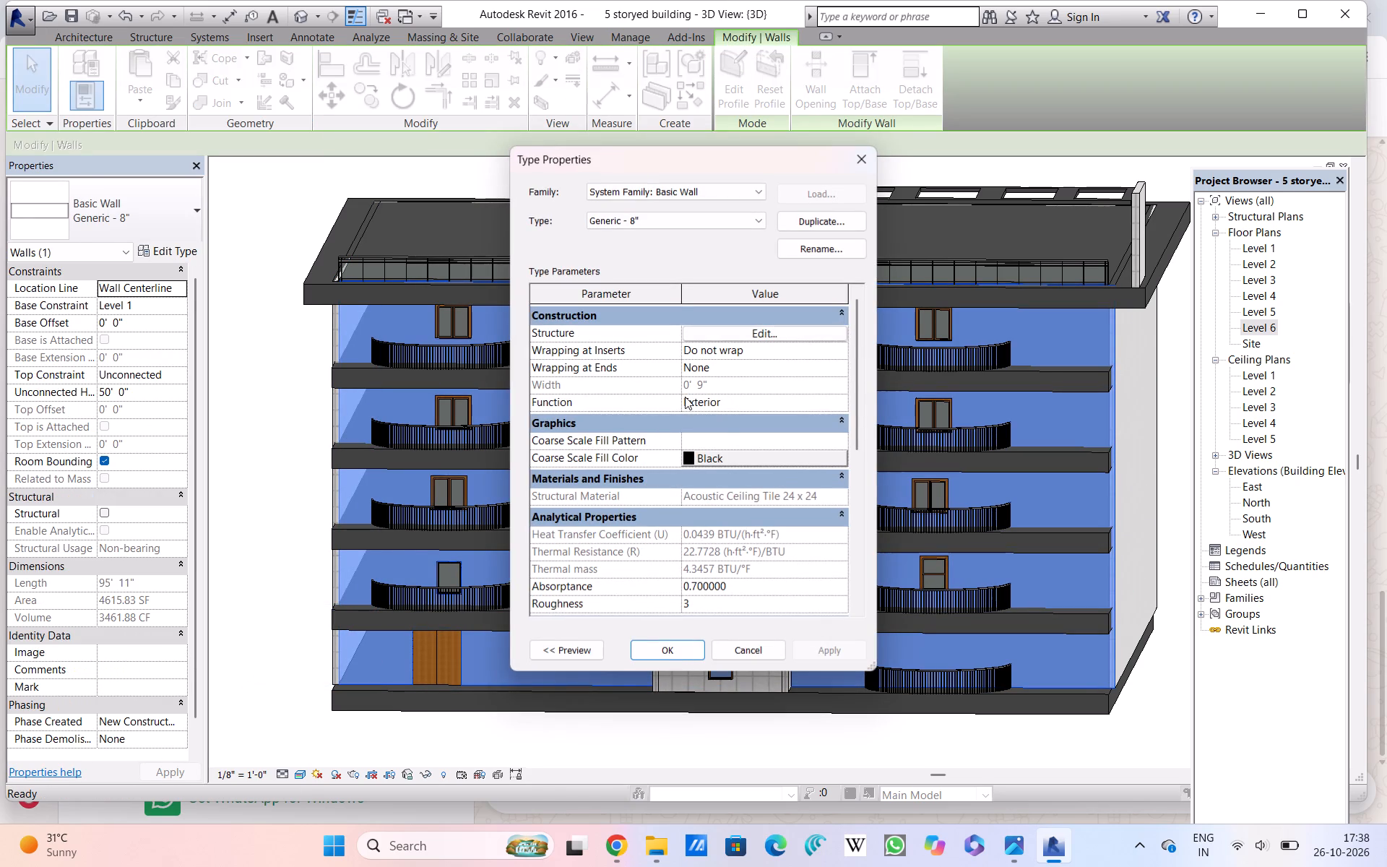
{"action": "left_click", "coordinate": [715, 453]}
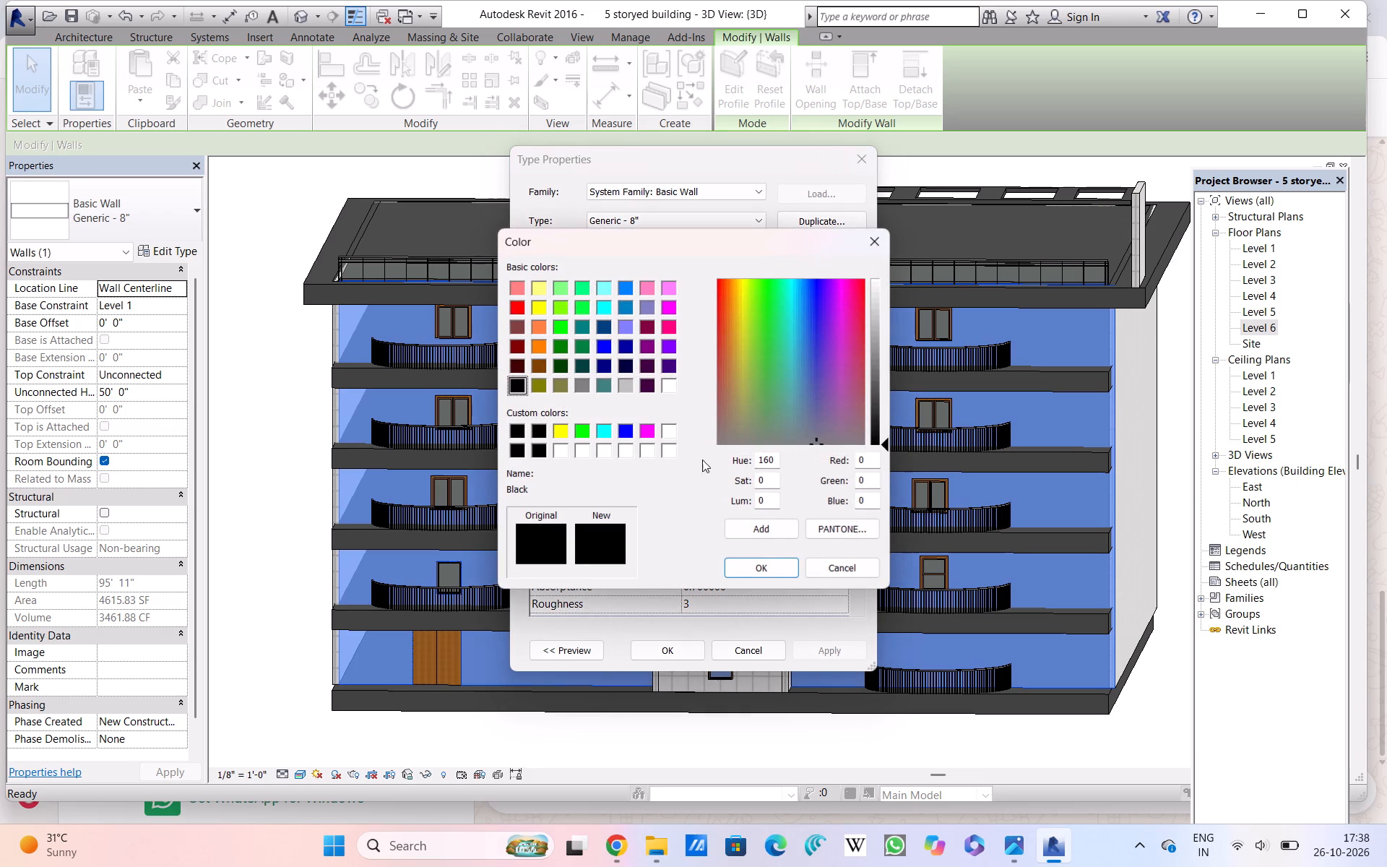
{"action": "left_click", "coordinate": [561, 447]}
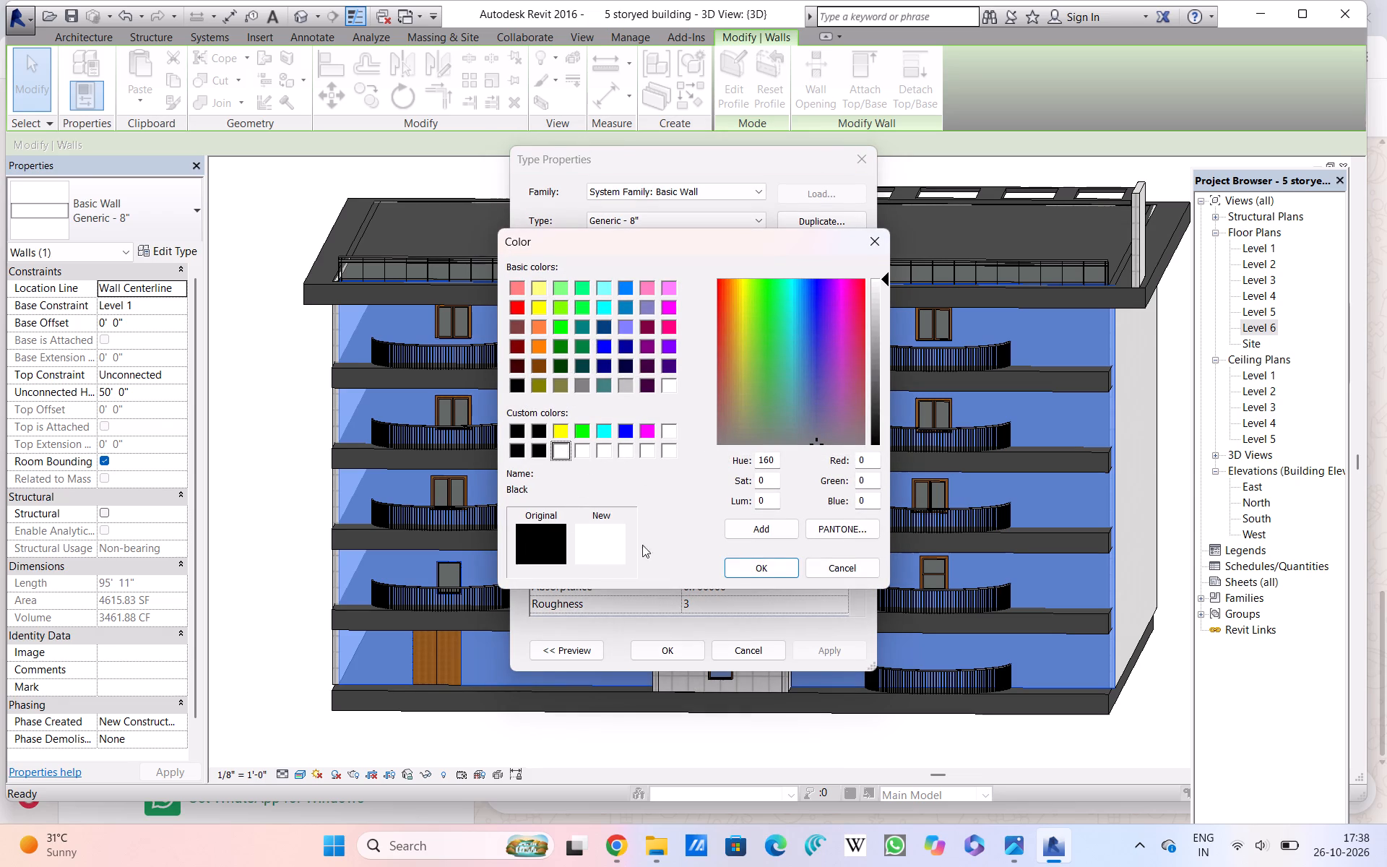
{"action": "left_click", "coordinate": [741, 560]}
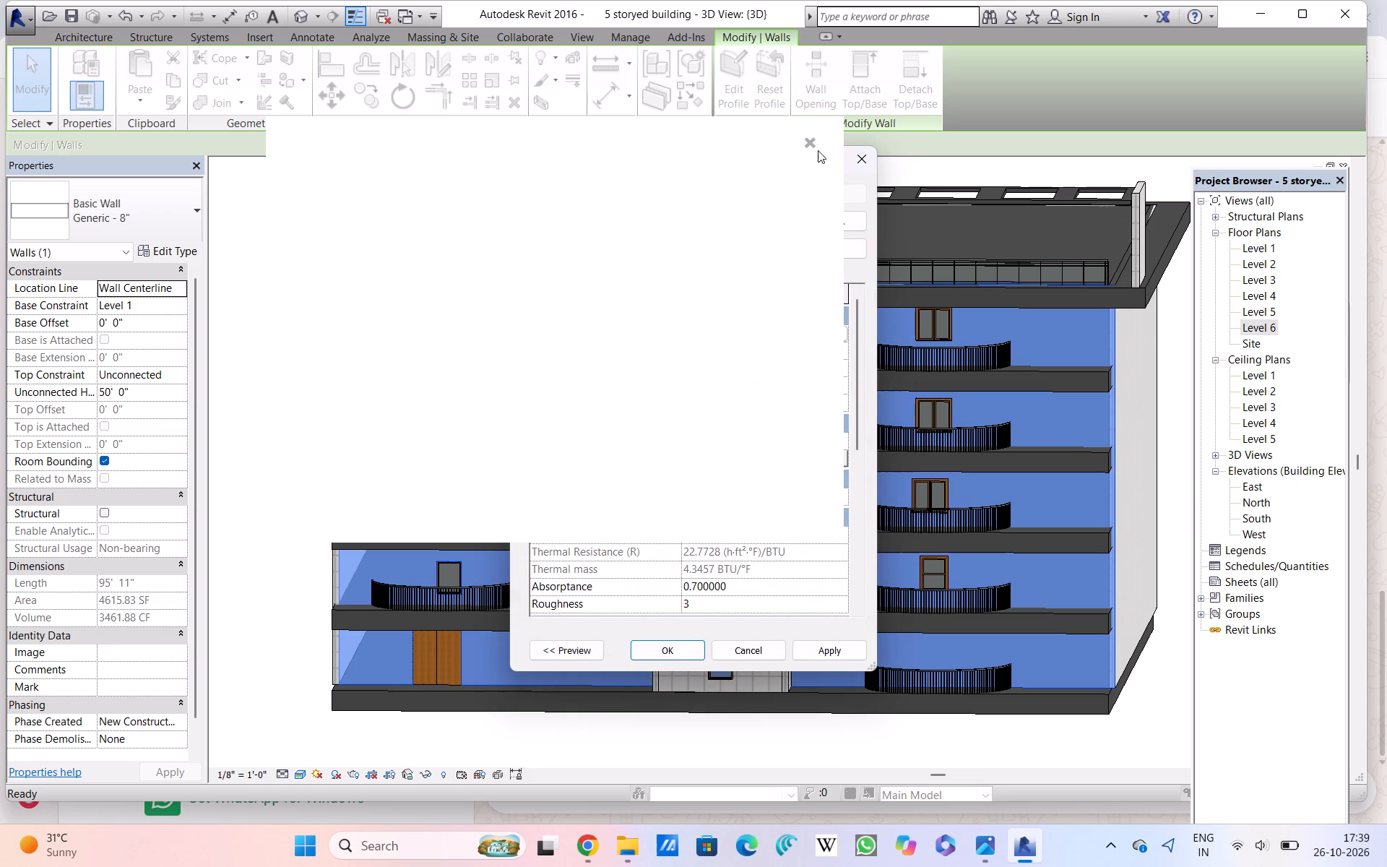
{"action": "left_click", "coordinate": [811, 139]}
{"action": "left_click", "coordinate": [811, 139]}
{"action": "left_click", "coordinate": [811, 139]}
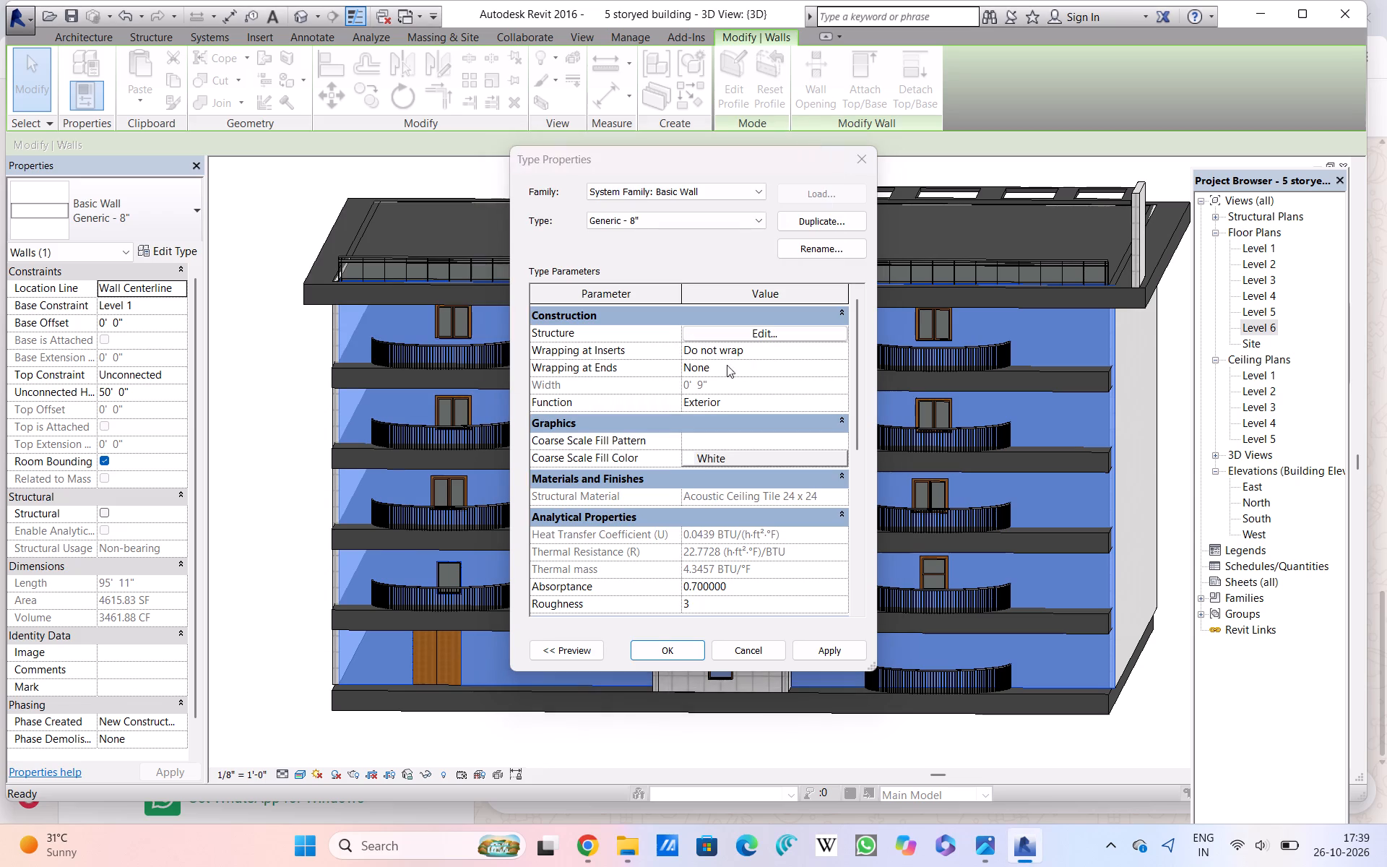
{"action": "left_click", "coordinate": [808, 655]}
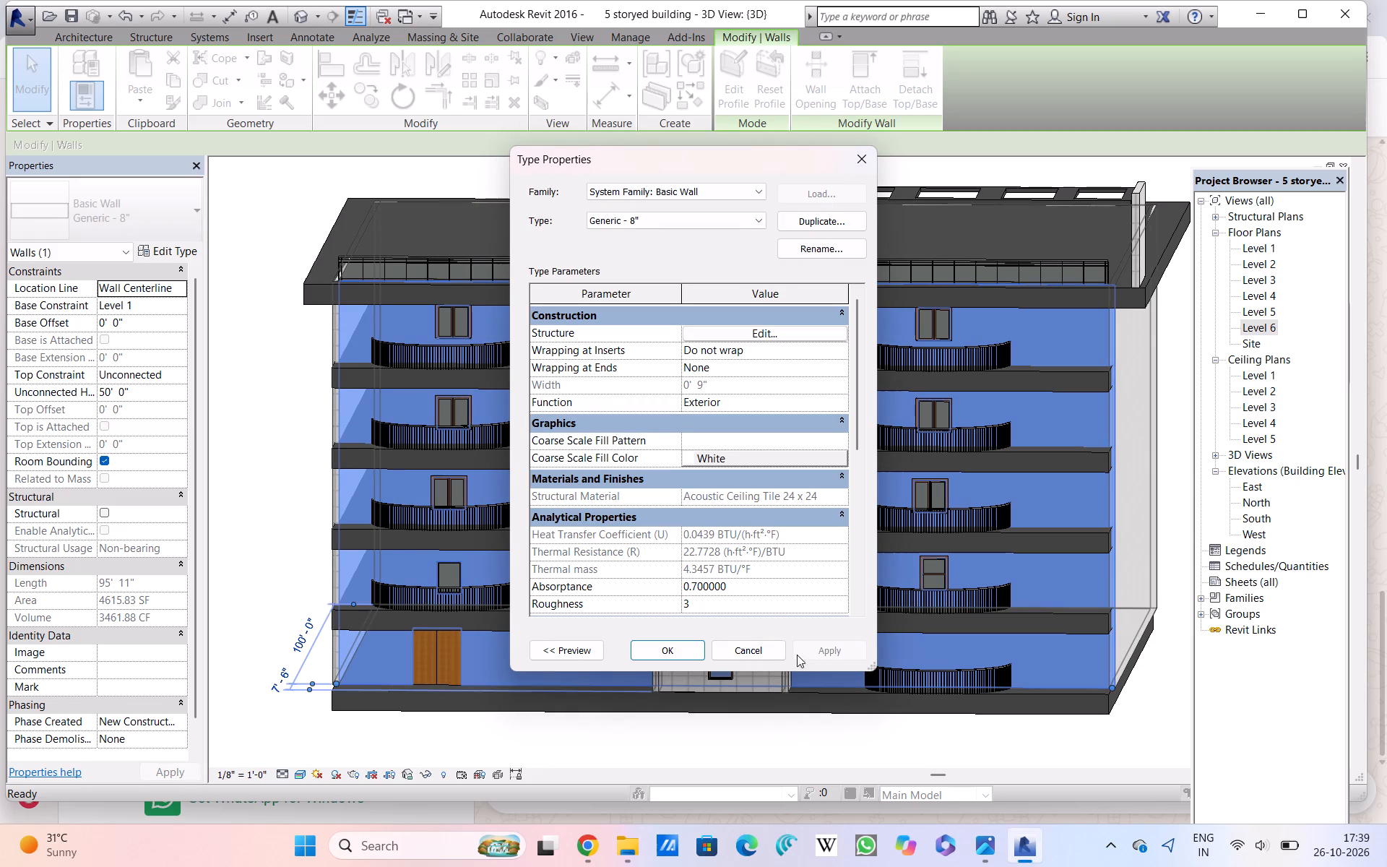
{"action": "left_click", "coordinate": [647, 646]}
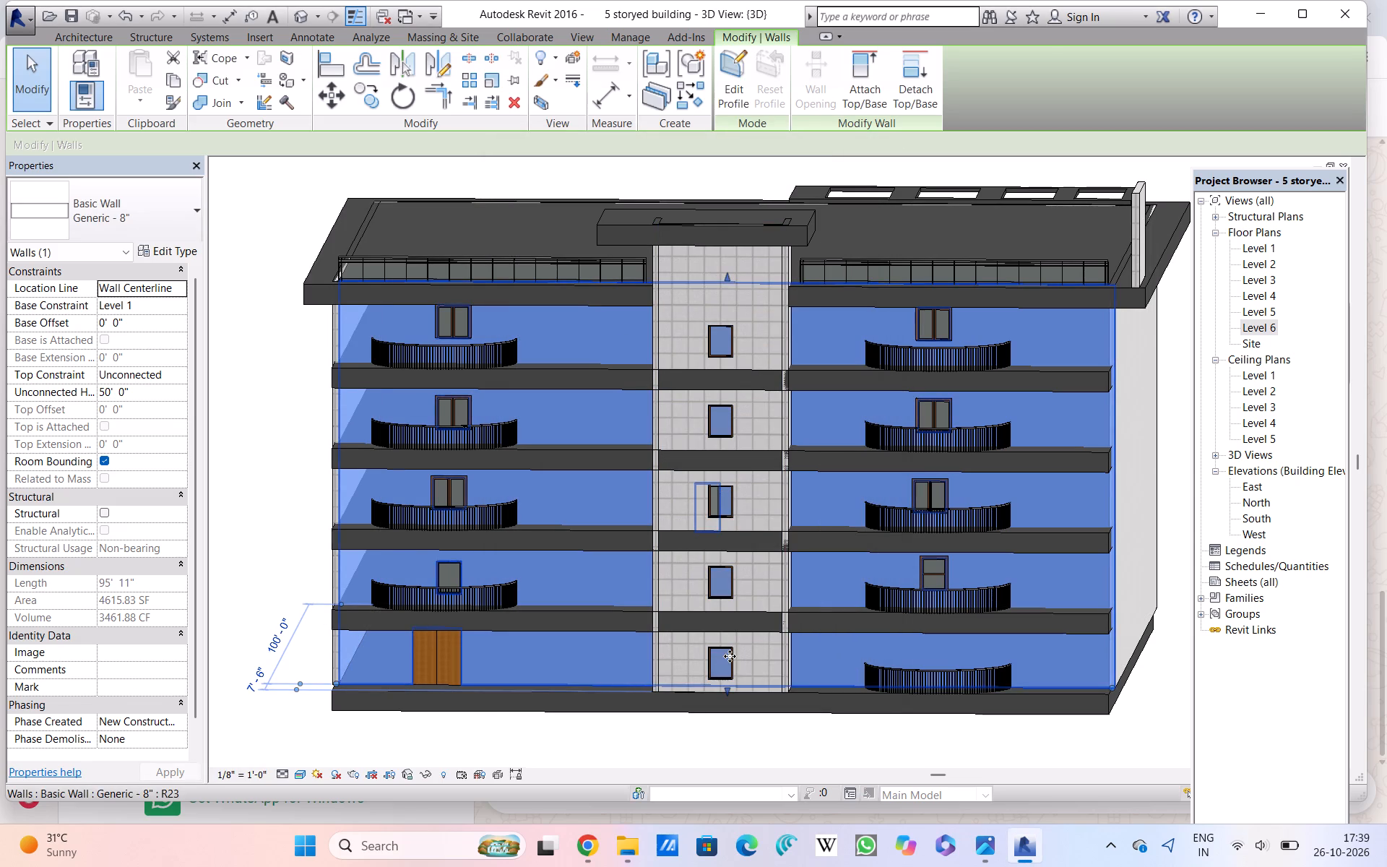
{"action": "left_click", "coordinate": [756, 722]}
Examine the front and side faces of the building in 3D to check the wall colours.
{"action": "scroll", "coordinate": [759, 724], "scroll_direction": "down", "scroll_amount": 4}
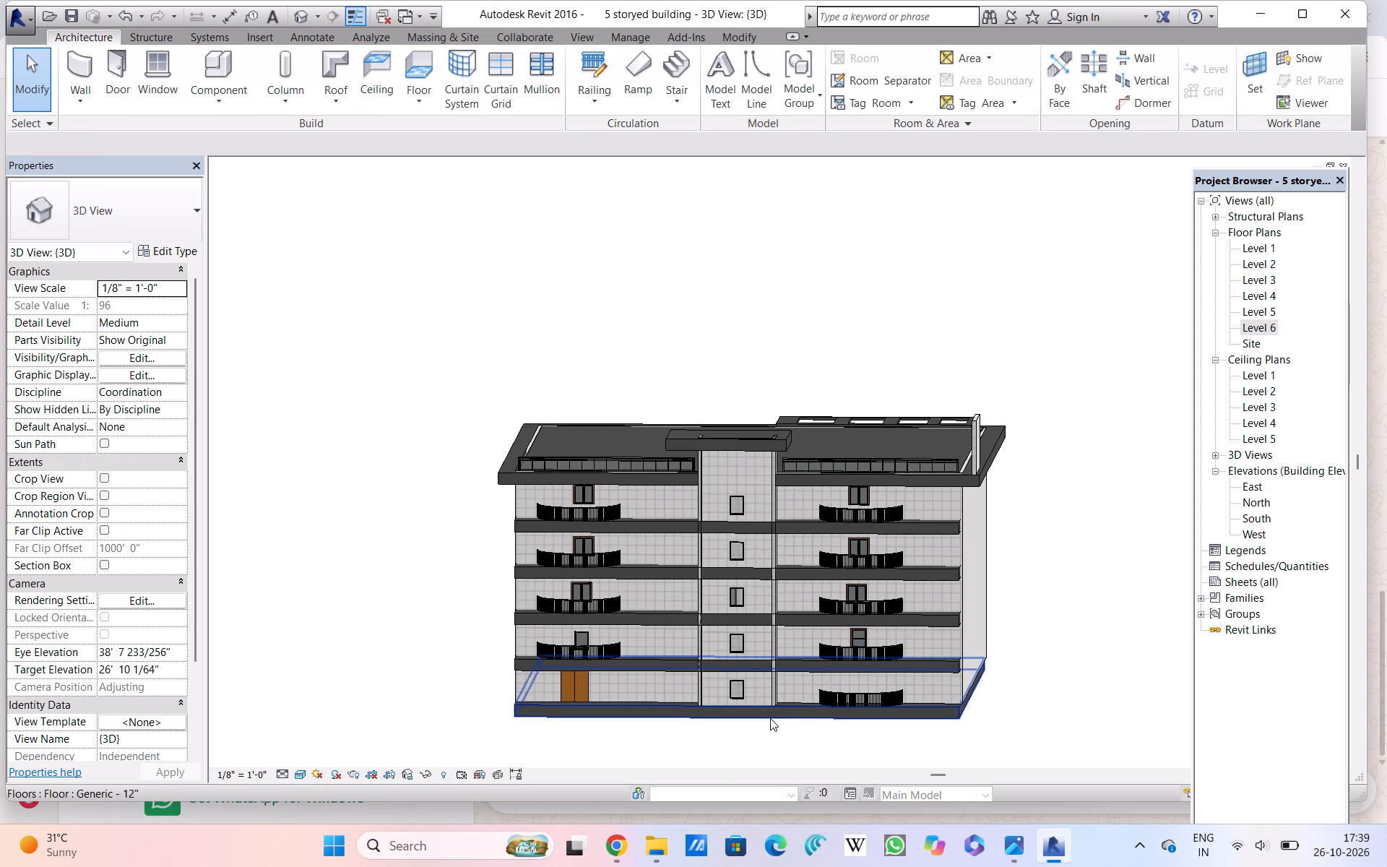
{"action": "middle_click_drag", "start_coordinate": [770, 718], "coordinate": [783, 602]}
{"action": "scroll", "coordinate": [792, 590], "scroll_direction": "up", "scroll_amount": 3}
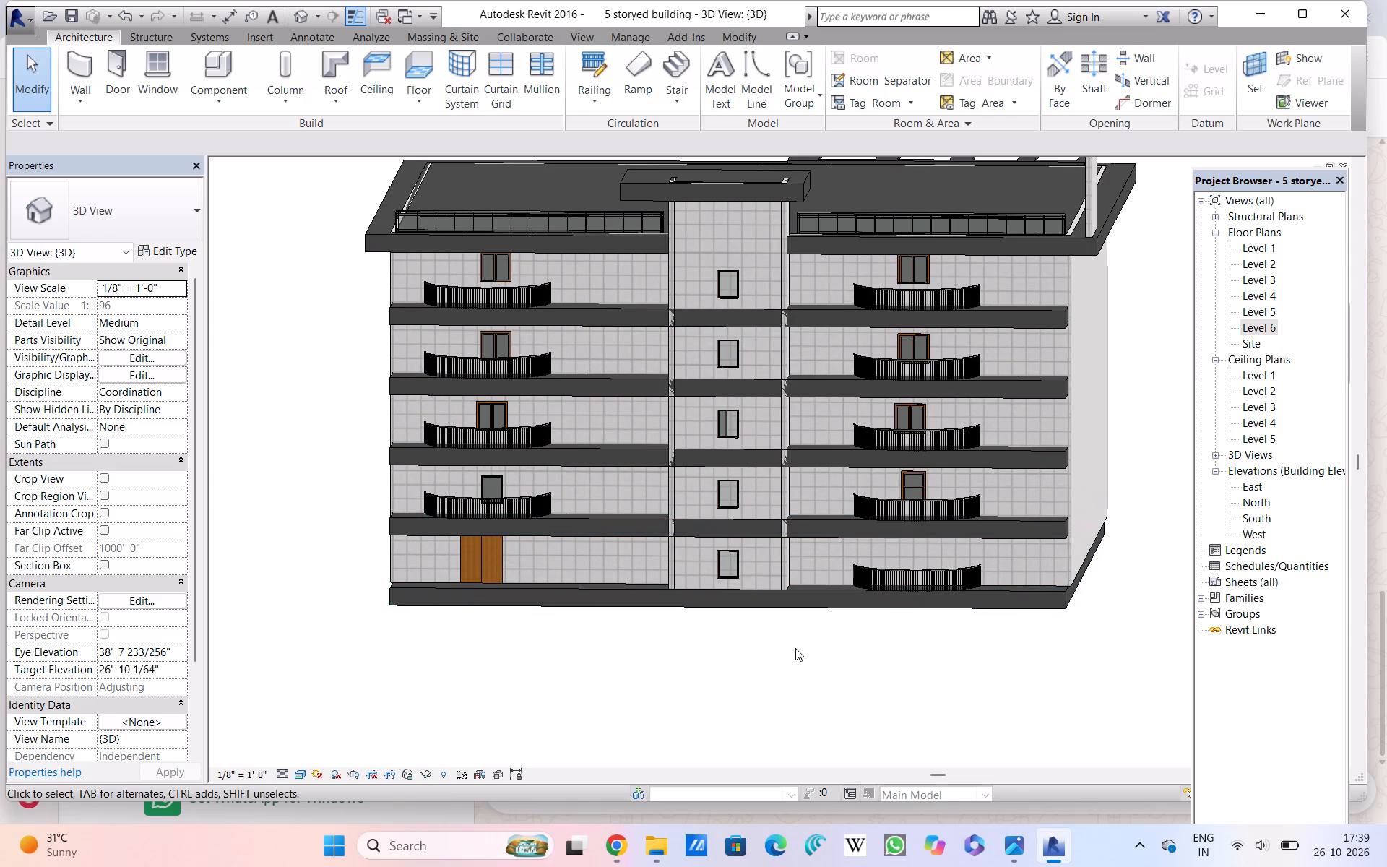
{"action": "left_click", "coordinate": [795, 648]}
{"action": "scroll", "coordinate": [795, 648], "scroll_direction": "down", "scroll_amount": 1}
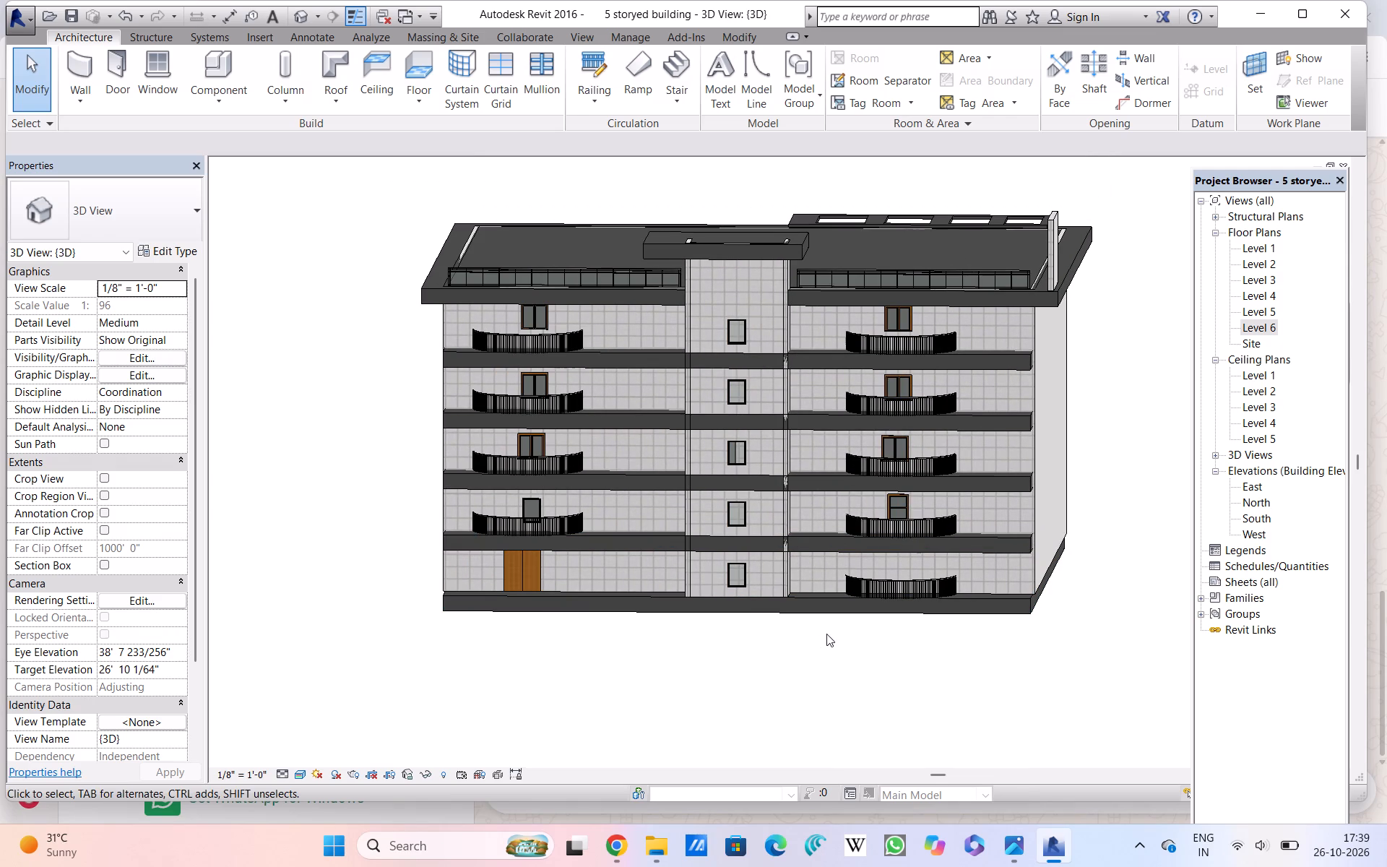
{"action": "middle_click_drag", "start_coordinate": [826, 642], "coordinate": [875, 608], "text": "shift"}
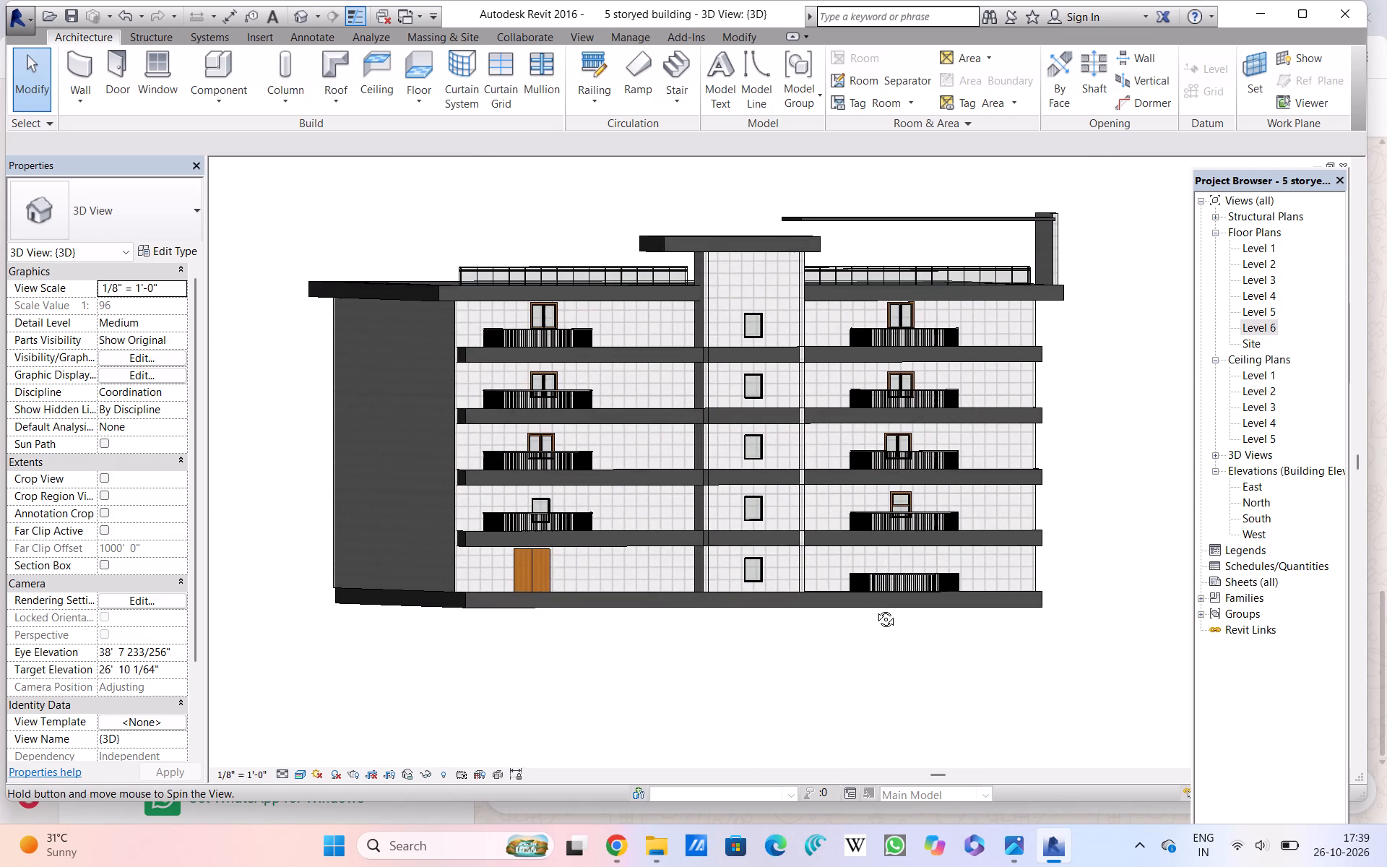
{"action": "middle_click_drag", "start_coordinate": [875, 608], "coordinate": [861, 624], "text": "shift"}
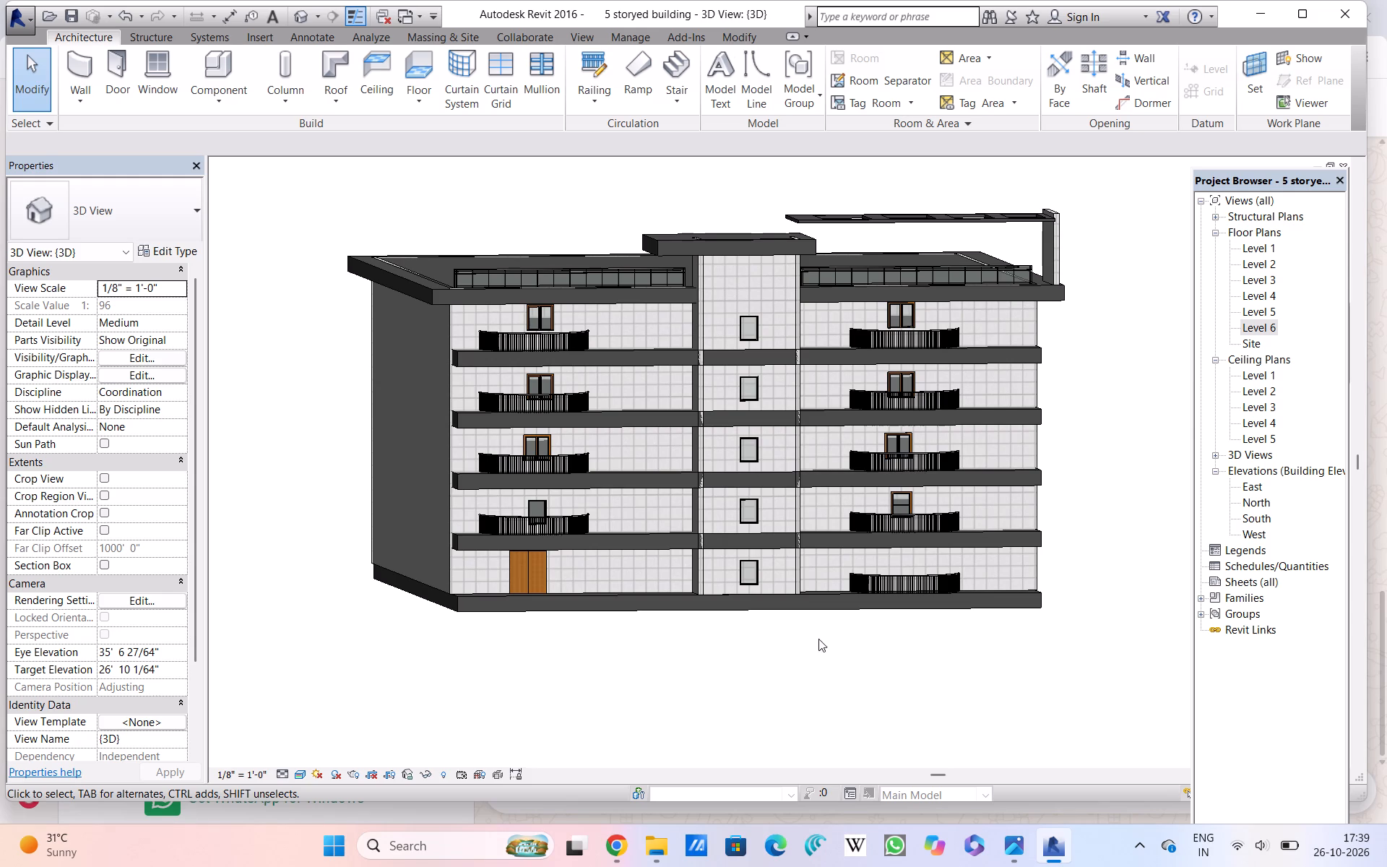
{"action": "scroll", "coordinate": [814, 655], "scroll_direction": "down", "scroll_amount": 1, "text": "shift"}
{"action": "middle_click_drag", "start_coordinate": [813, 659], "coordinate": [790, 668], "text": "shift"}
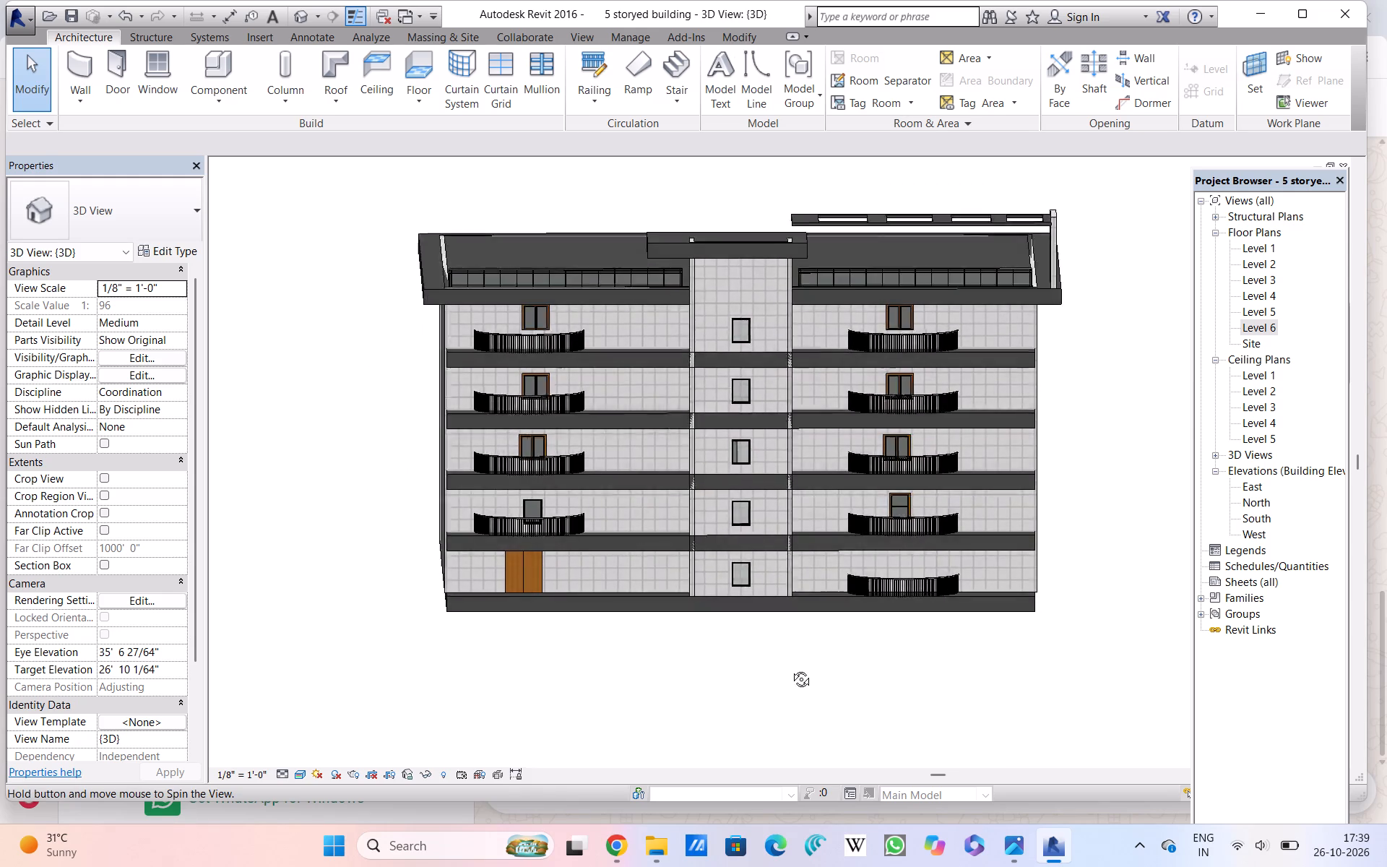
{"action": "middle_click_drag", "start_coordinate": [790, 668], "coordinate": [798, 657], "text": "shift"}
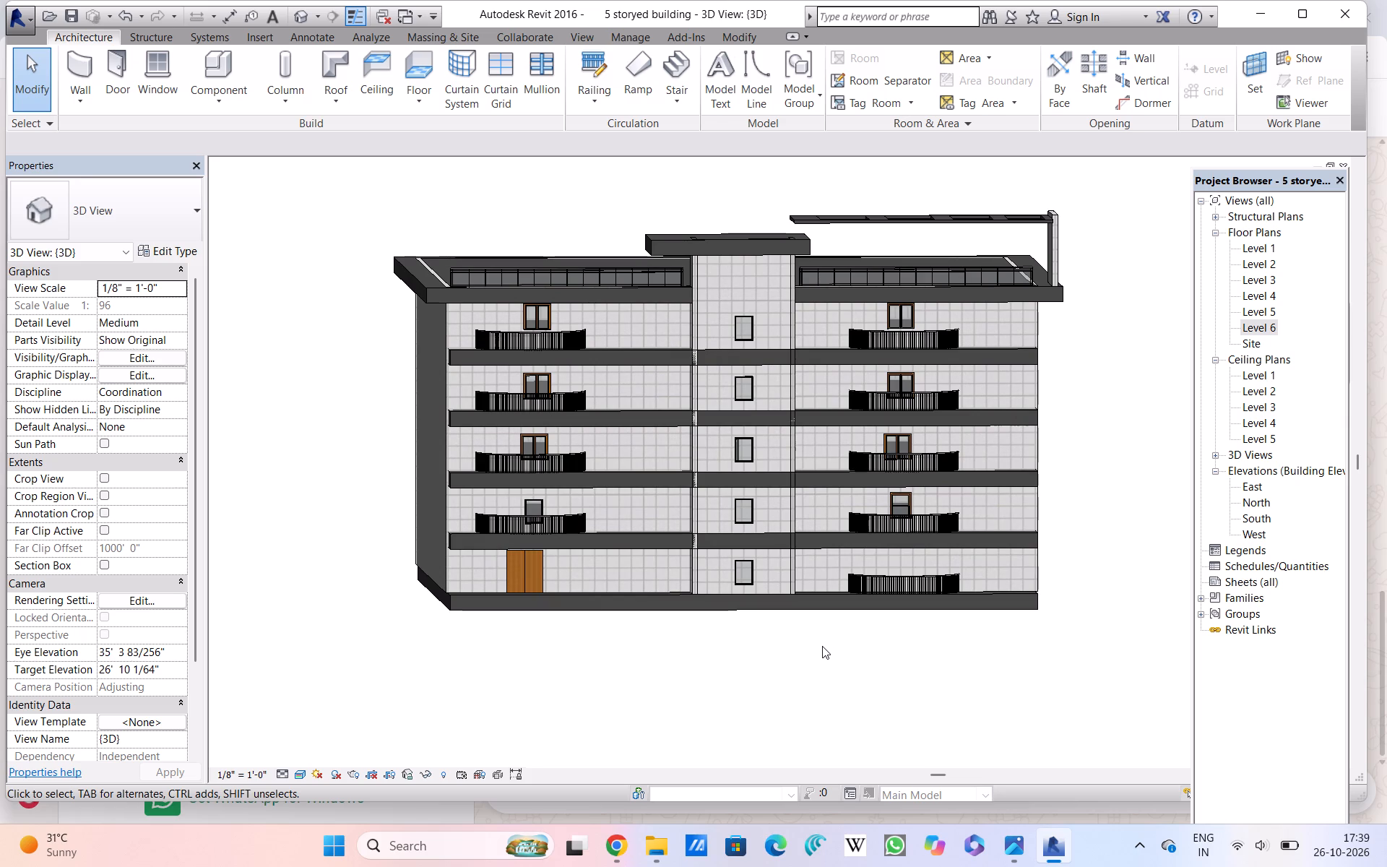
On the Level 1 floor plan, draw a 10' high Generic - 8" wall just outside the north side, spanning the building's full length.
{"action": "double_click", "coordinate": [1253, 243]}
{"action": "scroll", "coordinate": [837, 564], "scroll_direction": "down", "scroll_amount": 2}
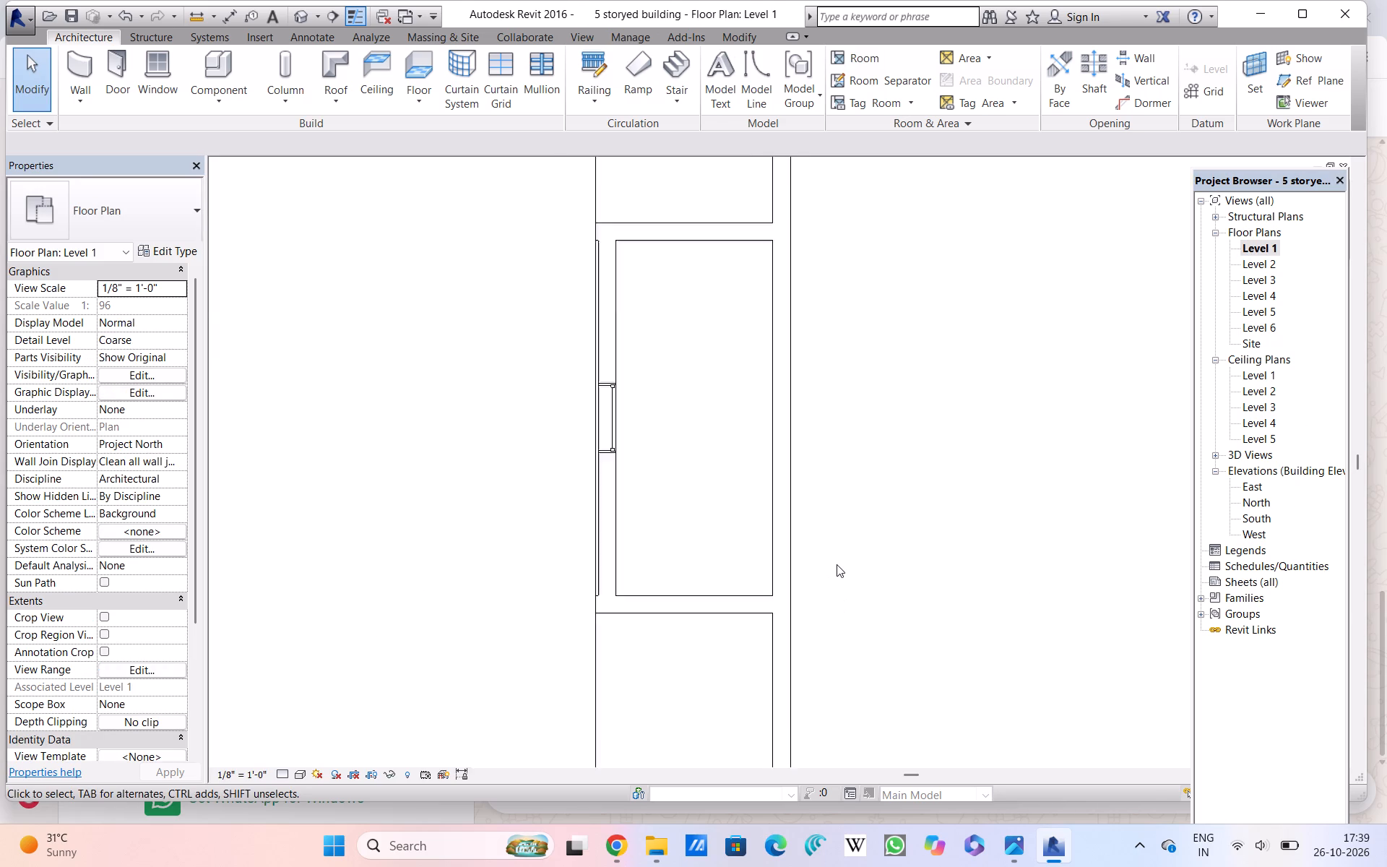
{"action": "scroll", "coordinate": [837, 564], "scroll_direction": "down", "scroll_amount": 11}
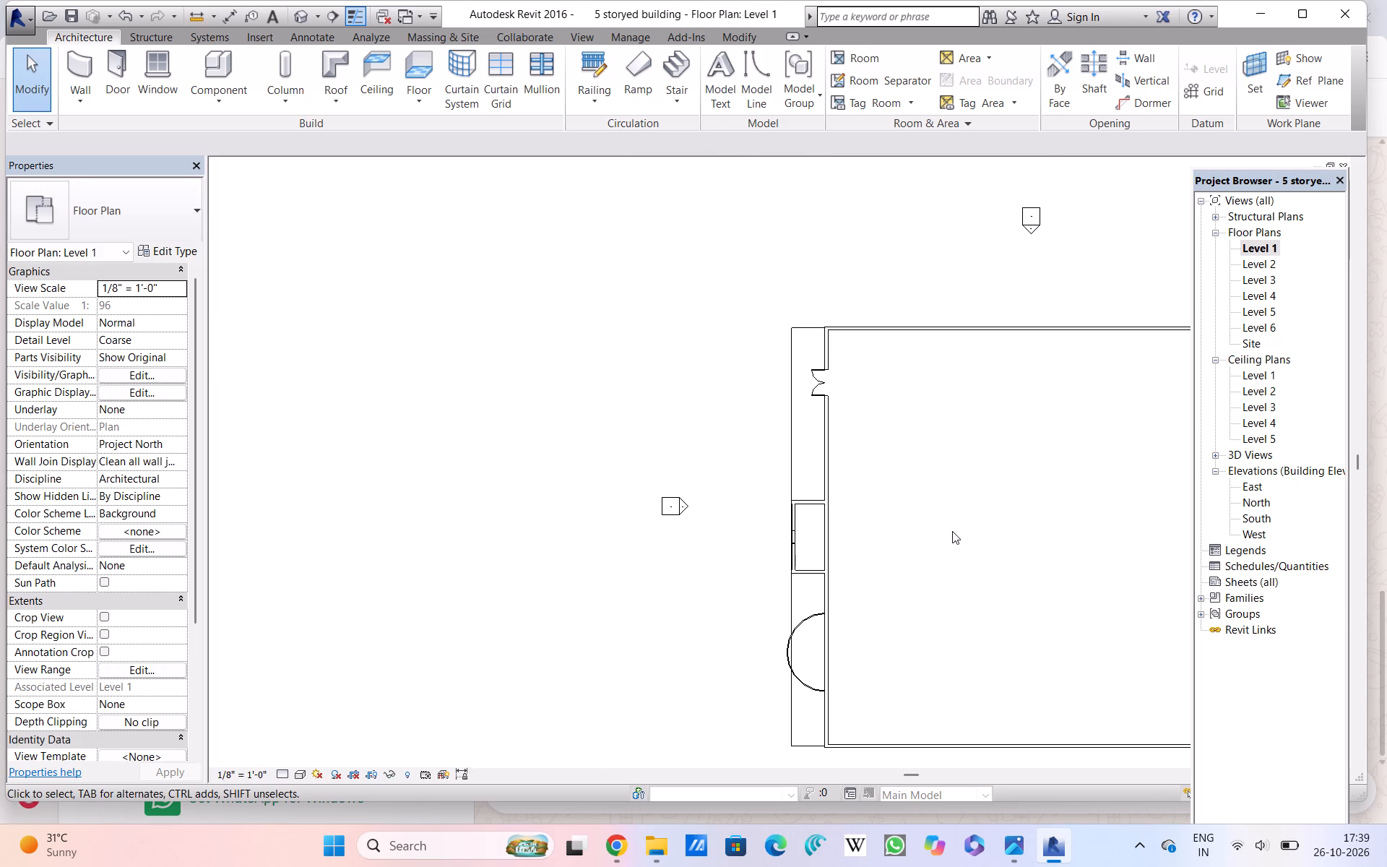
{"action": "middle_click_drag", "start_coordinate": [953, 531], "coordinate": [751, 459]}
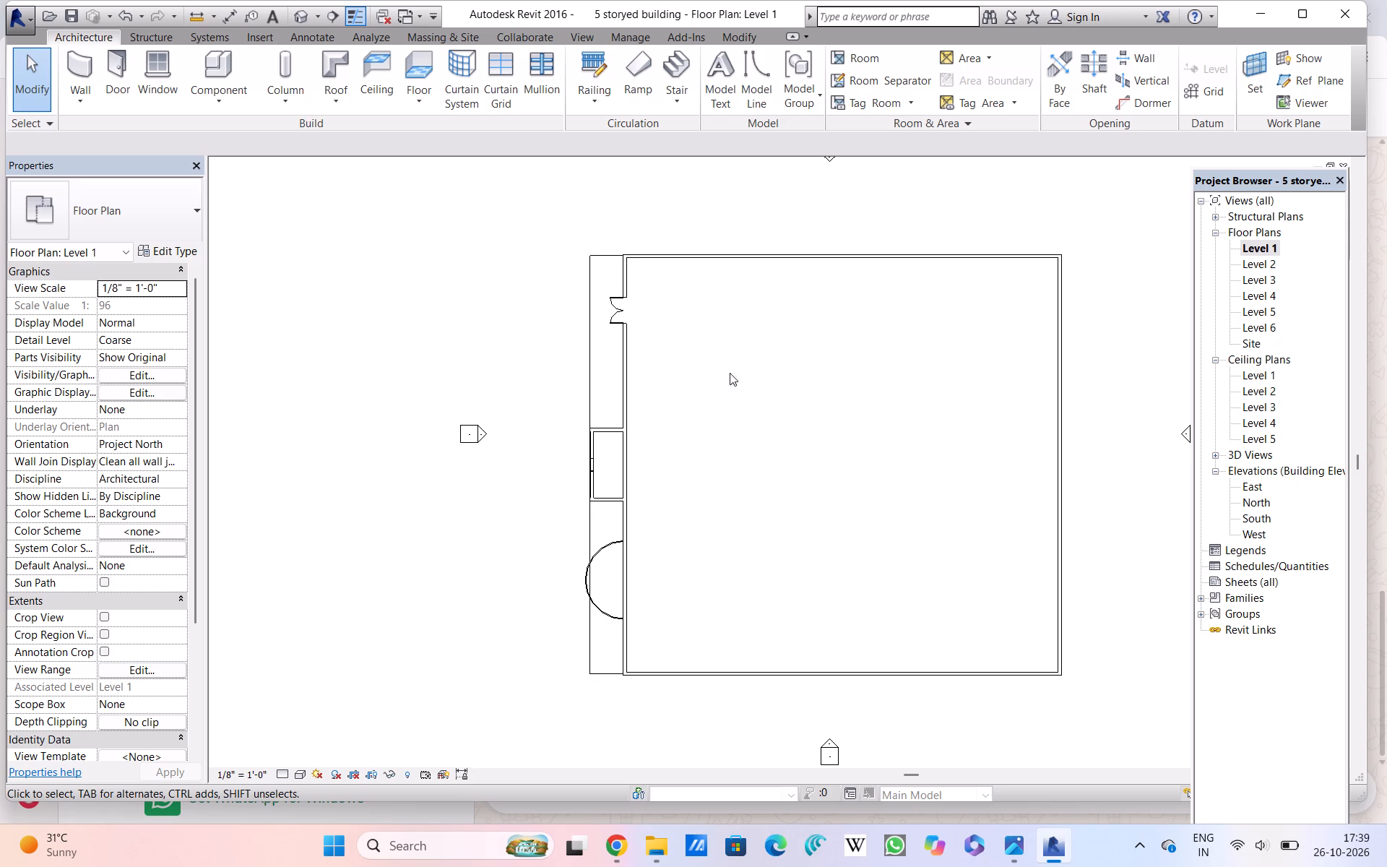
{"action": "left_click", "coordinate": [73, 62]}
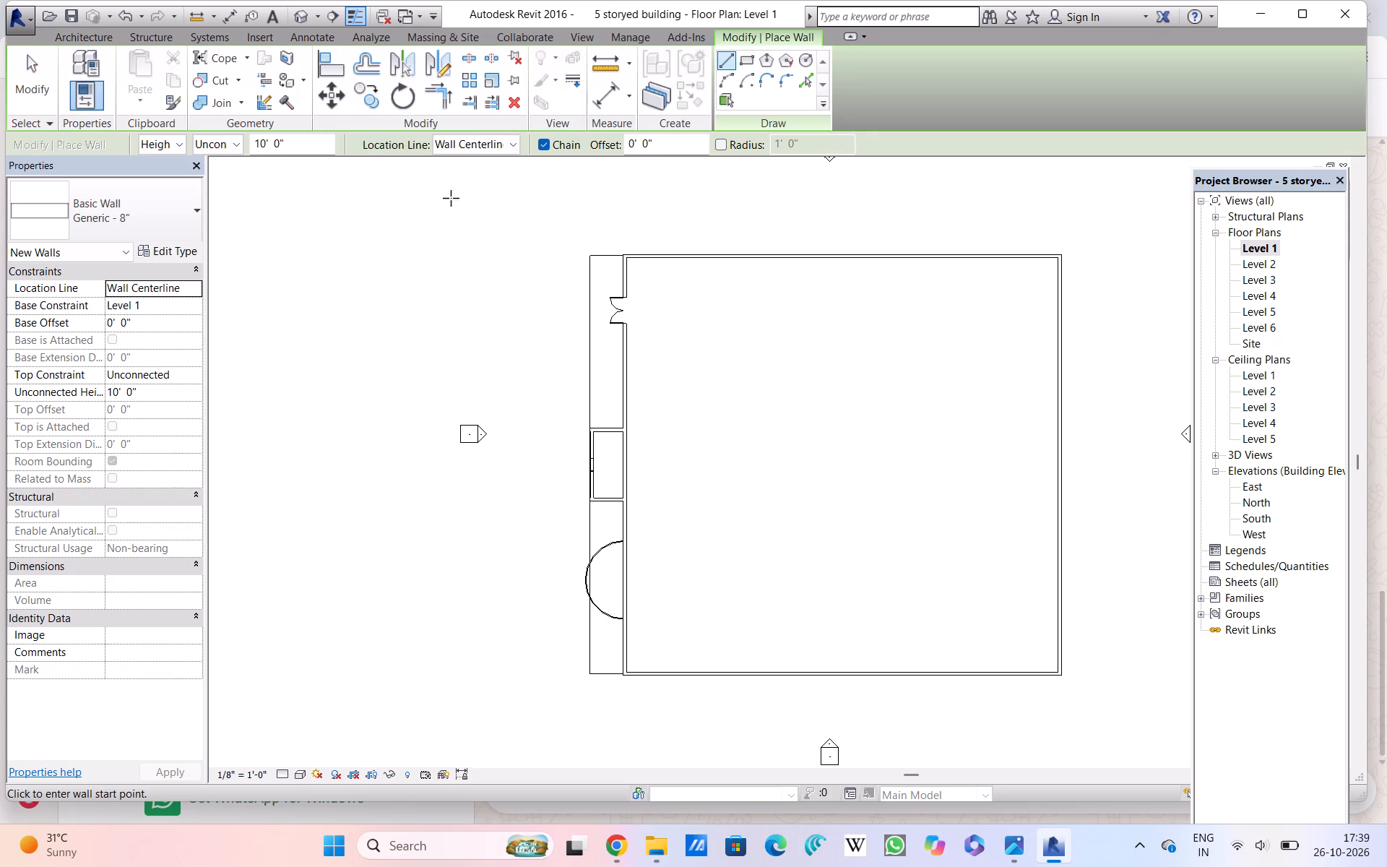
{"action": "left_click", "coordinate": [590, 238]}
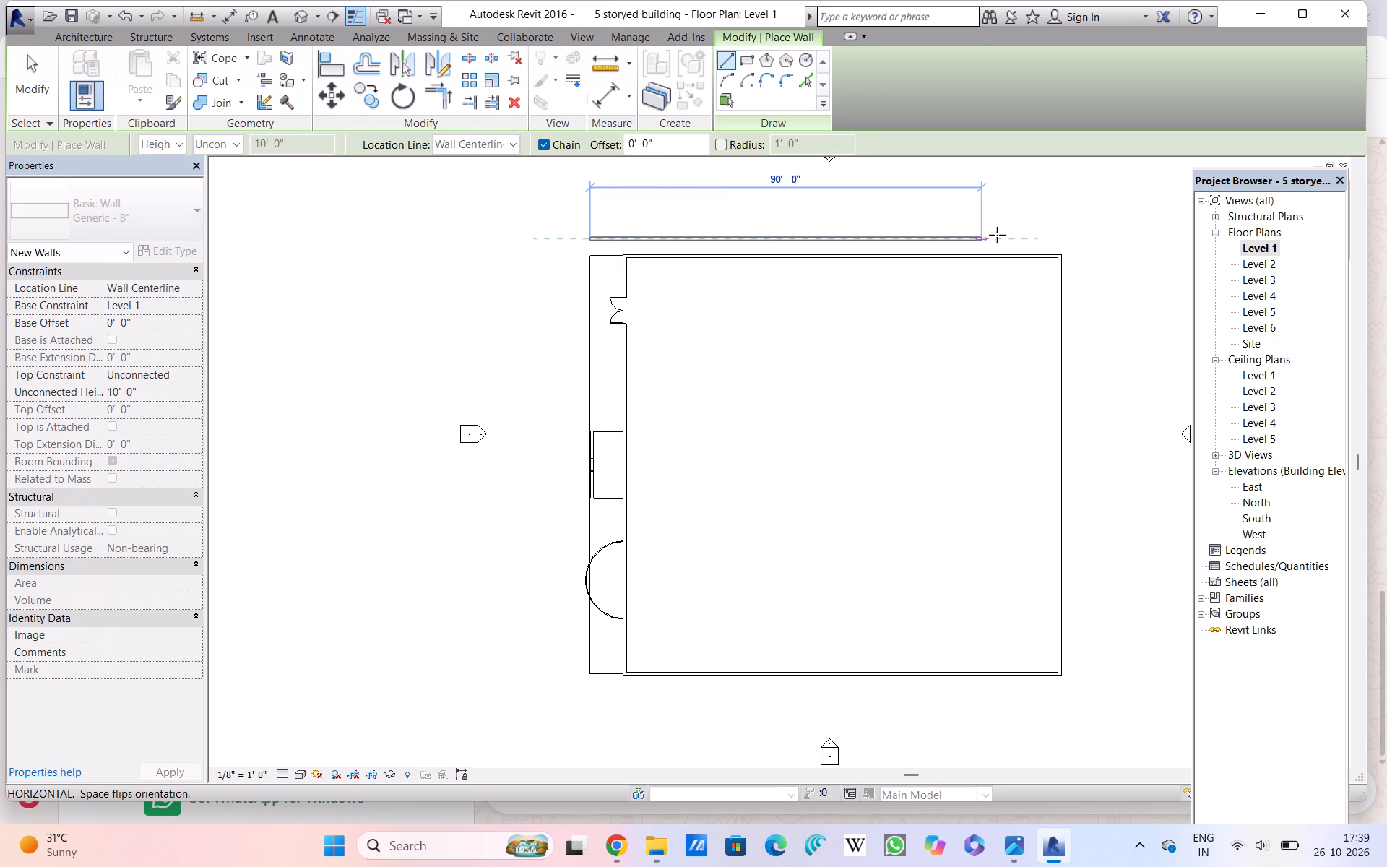
{"action": "left_click", "coordinate": [1063, 227]}
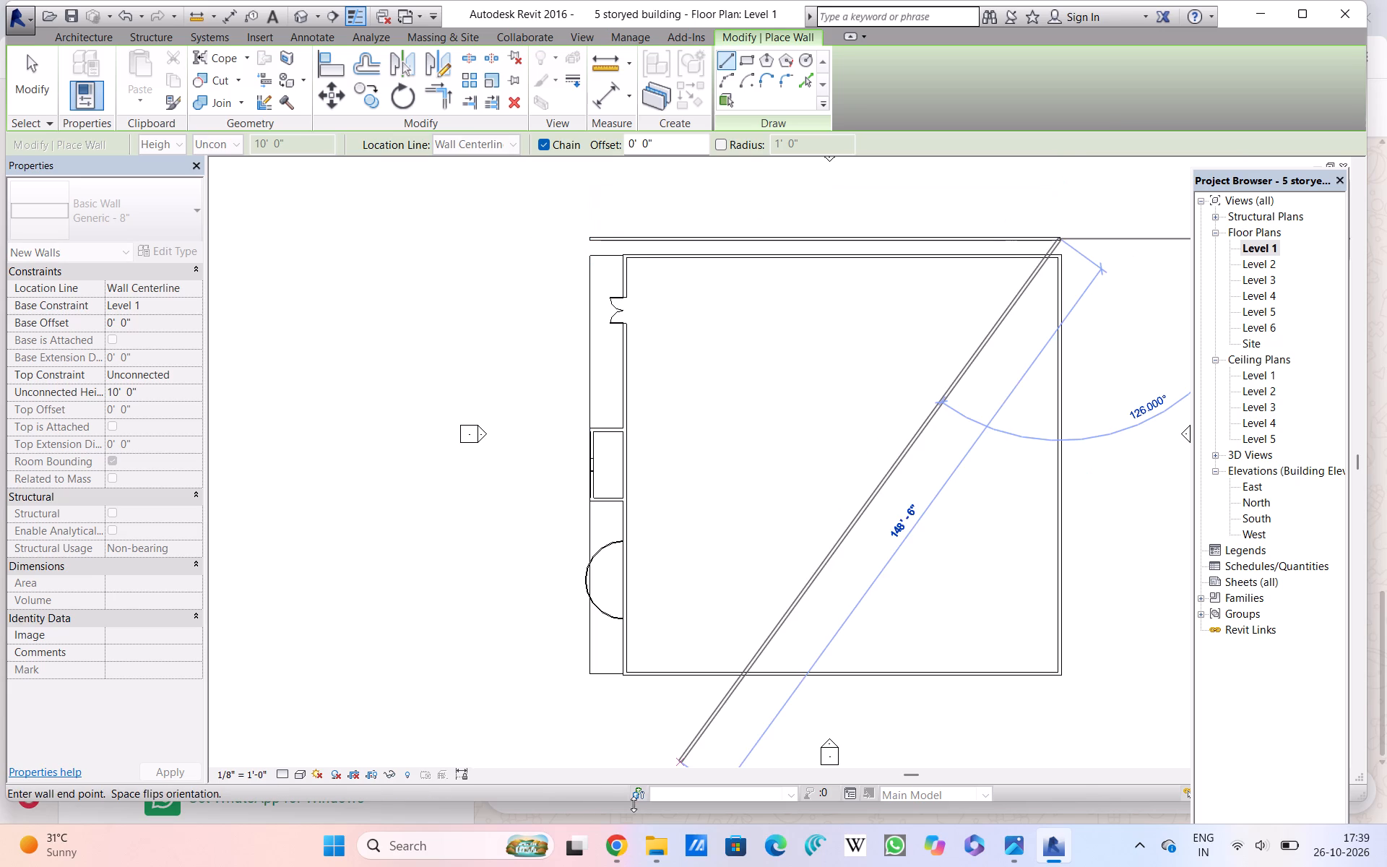
{"action": "key", "text": "Escape"}
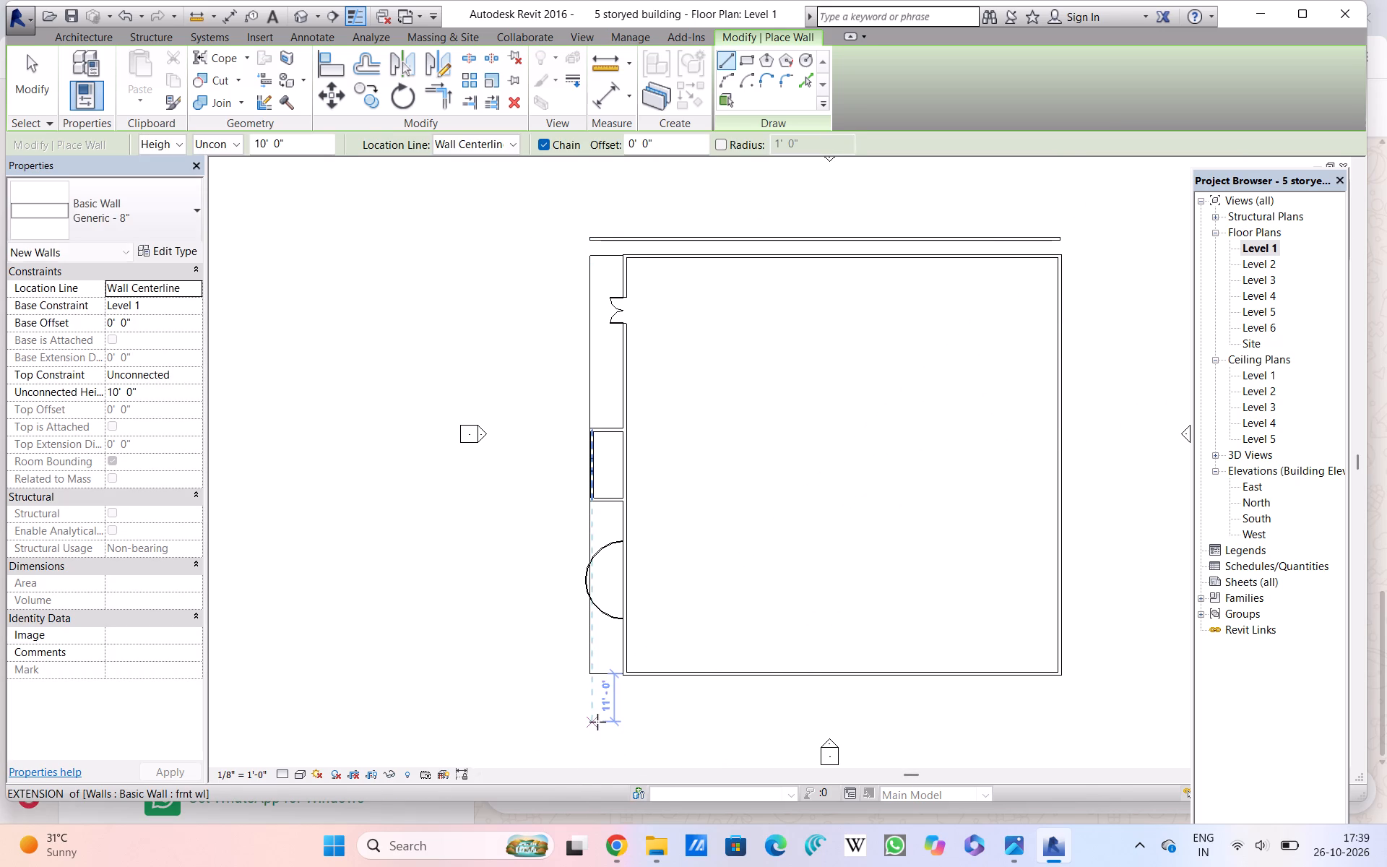
Draw a matching 10' high Generic - 8" wall just outside the building's south side, parallel to it and spanning its full length.
{"action": "left_click", "coordinate": [592, 696]}
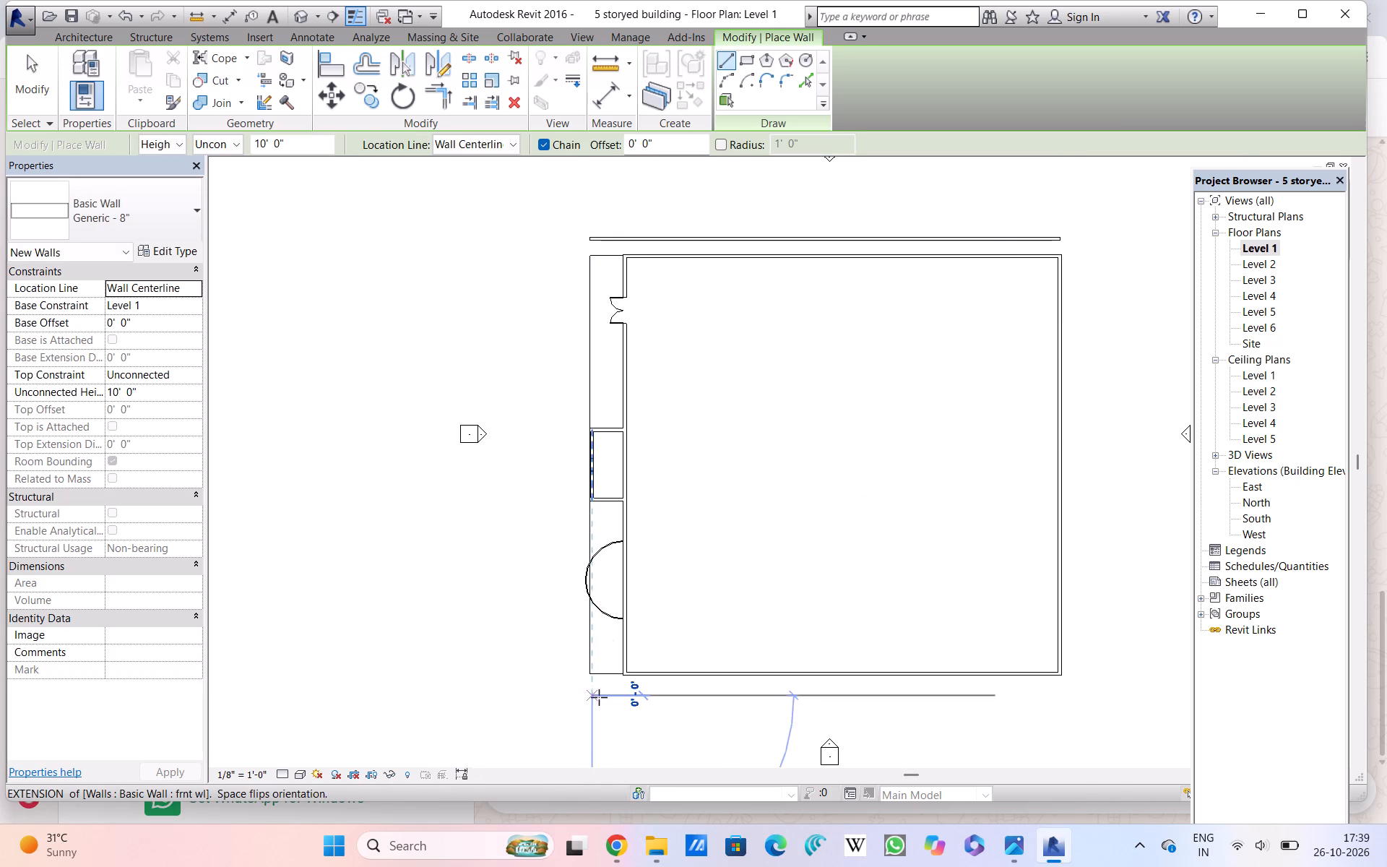
{"action": "left_click", "coordinate": [1063, 696]}
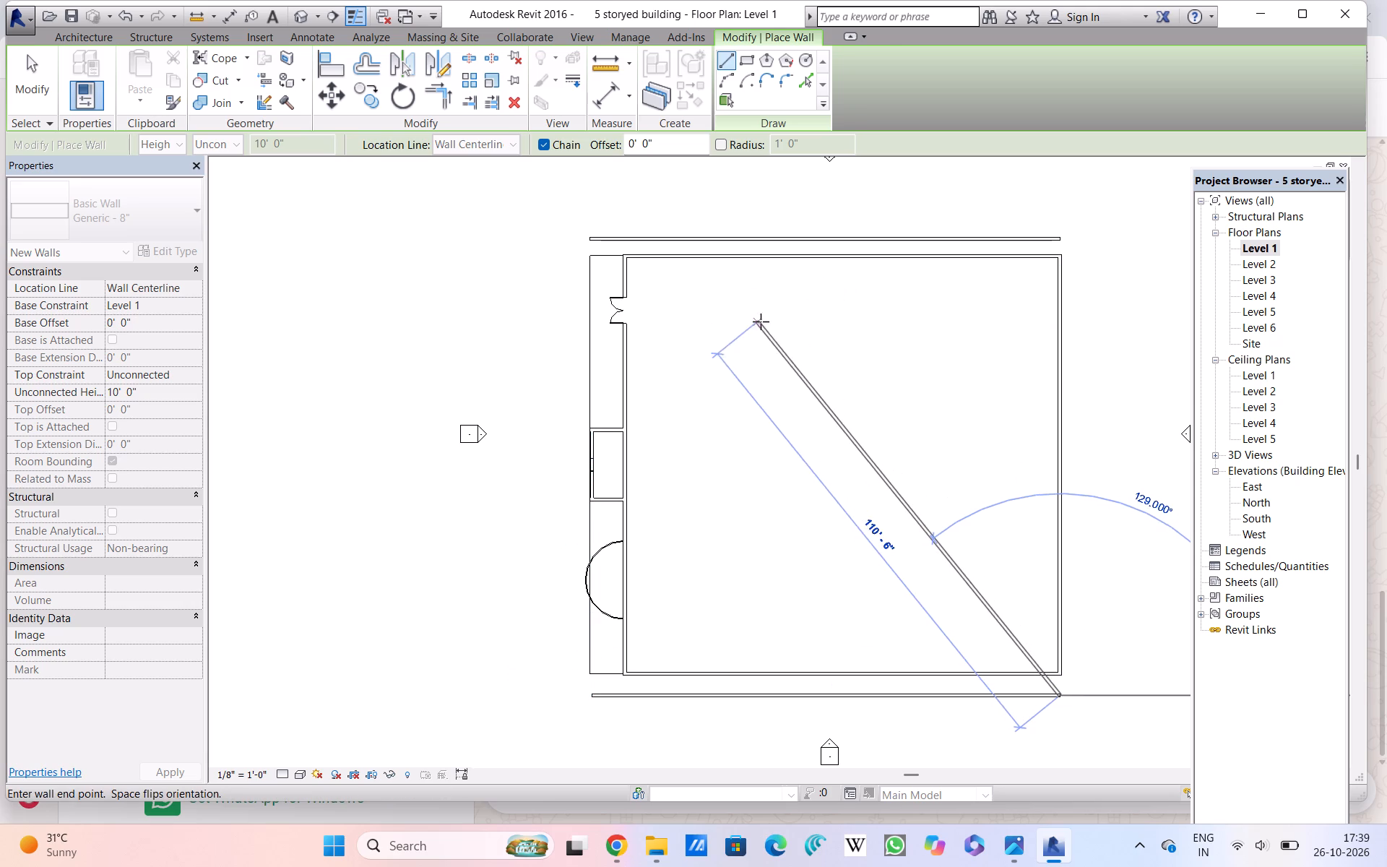
{"action": "key", "text": "Escape"}
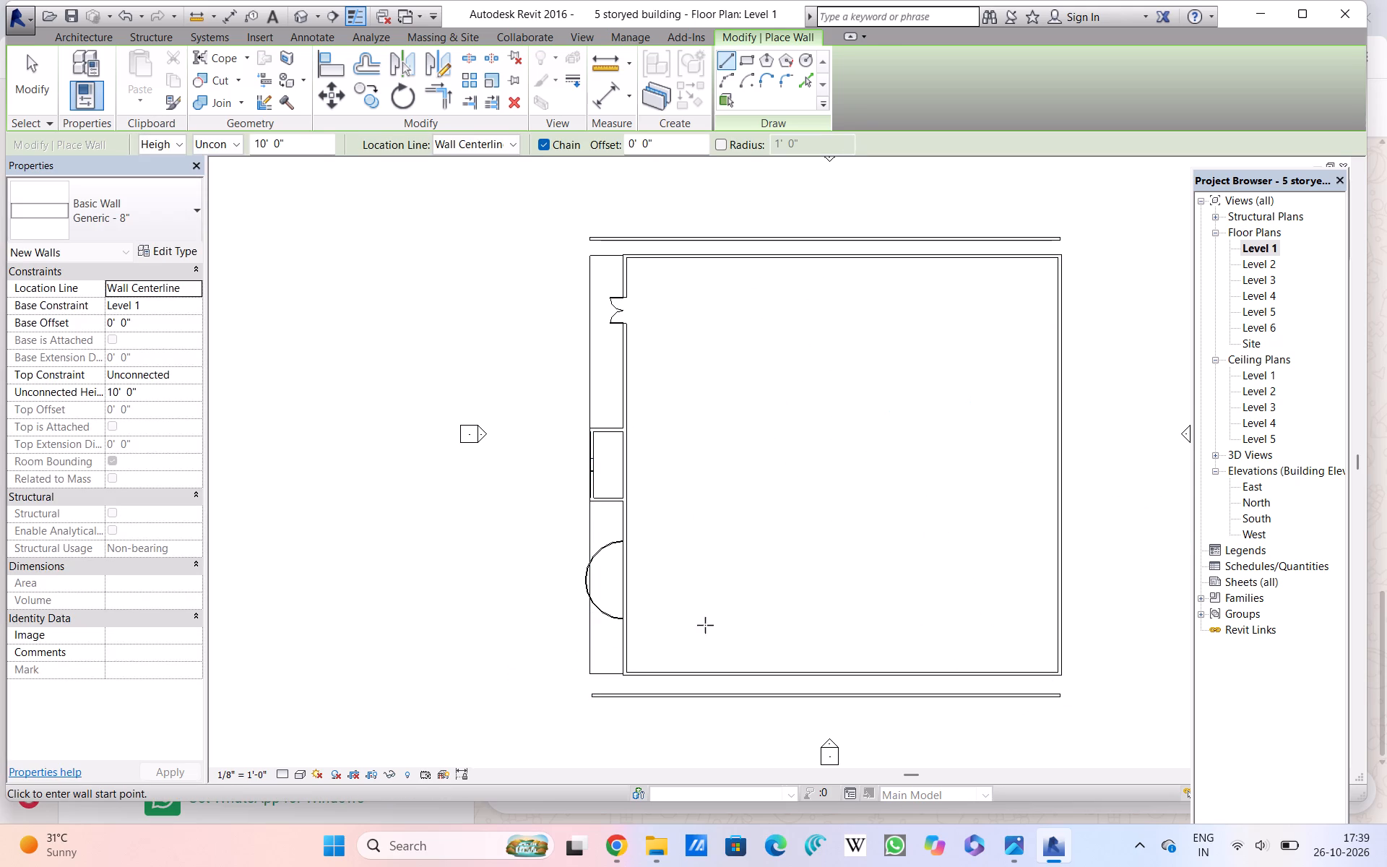
{"action": "key", "text": "Escape"}
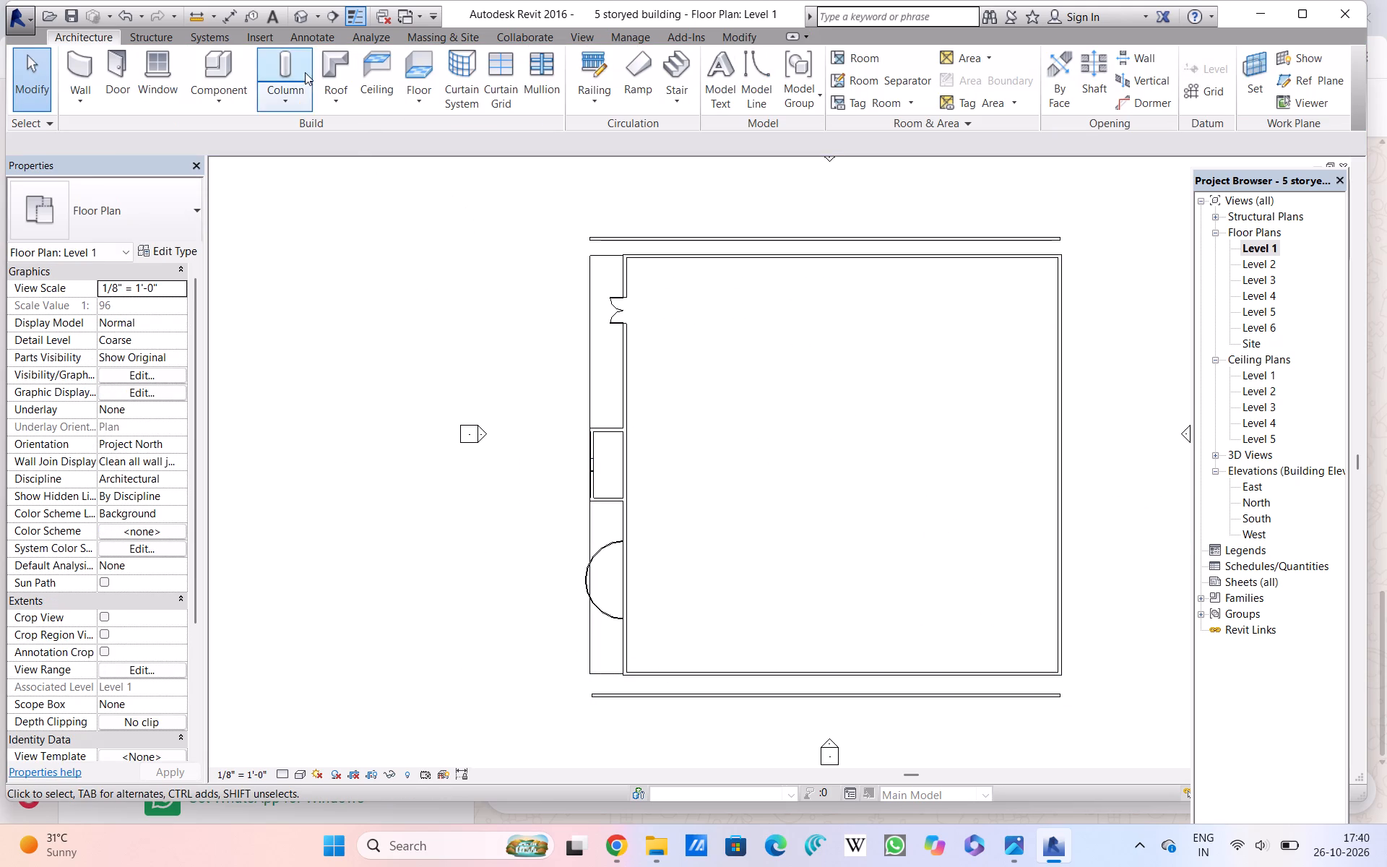
On the Level 1 floor plan, delete the existing Generic - 12" floor under the building.
{"action": "left_click", "coordinate": [302, 17]}
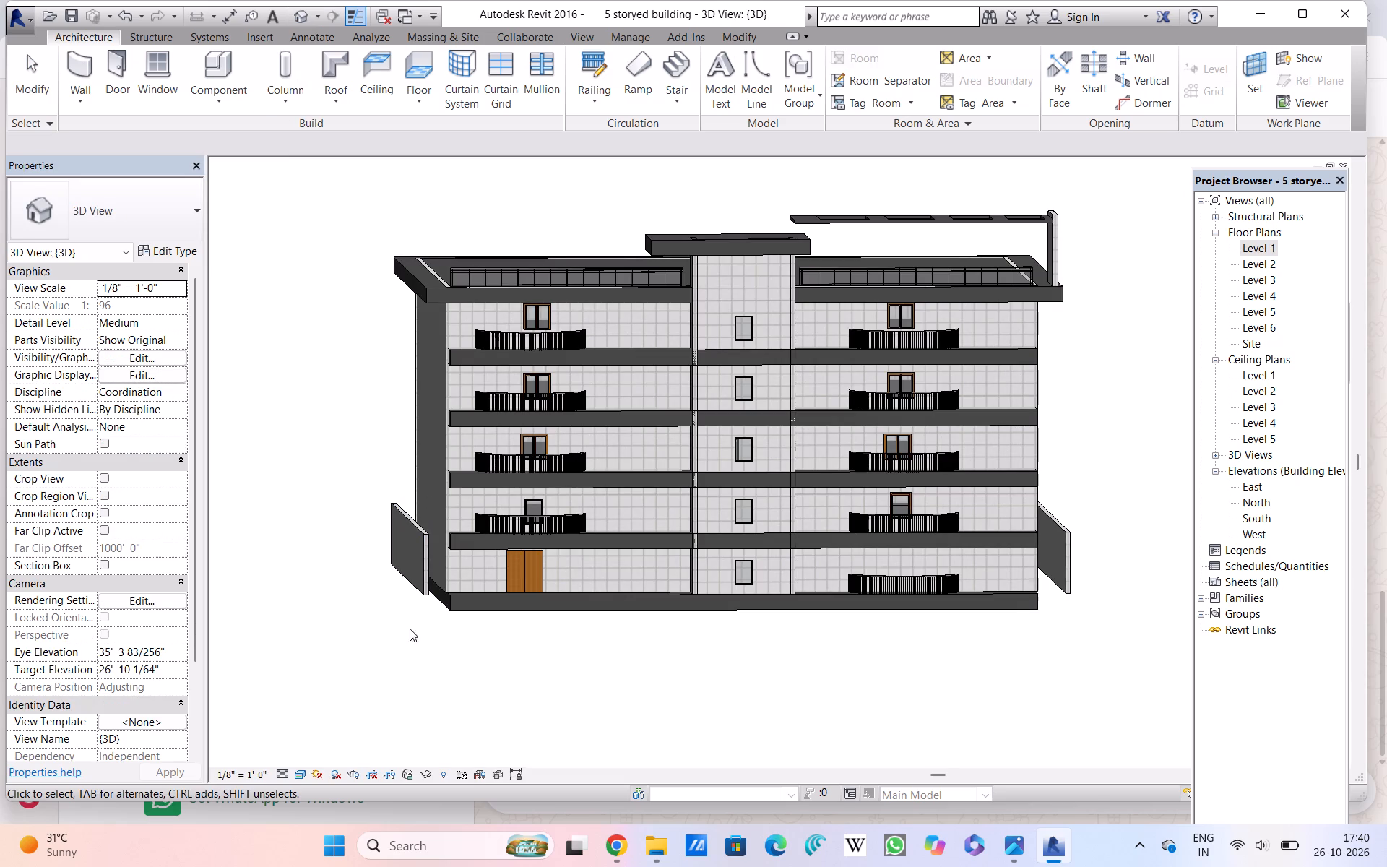
{"action": "middle_click_drag", "start_coordinate": [537, 673], "coordinate": [496, 677], "text": "shift"}
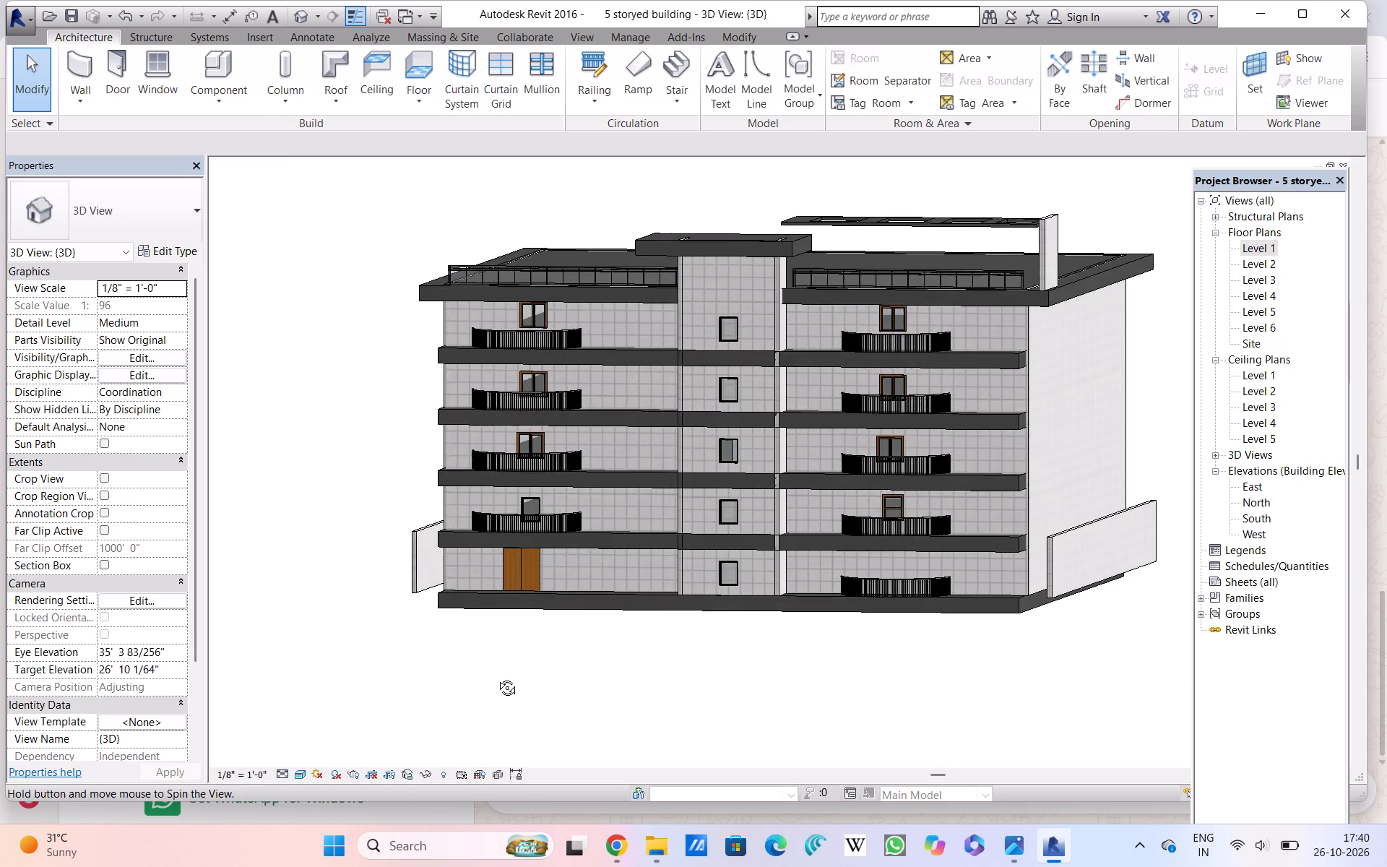
{"action": "middle_click_drag", "start_coordinate": [496, 677], "coordinate": [546, 678], "text": "shift"}
{"action": "scroll", "coordinate": [501, 677], "scroll_direction": "down", "scroll_amount": 1, "text": "shift"}
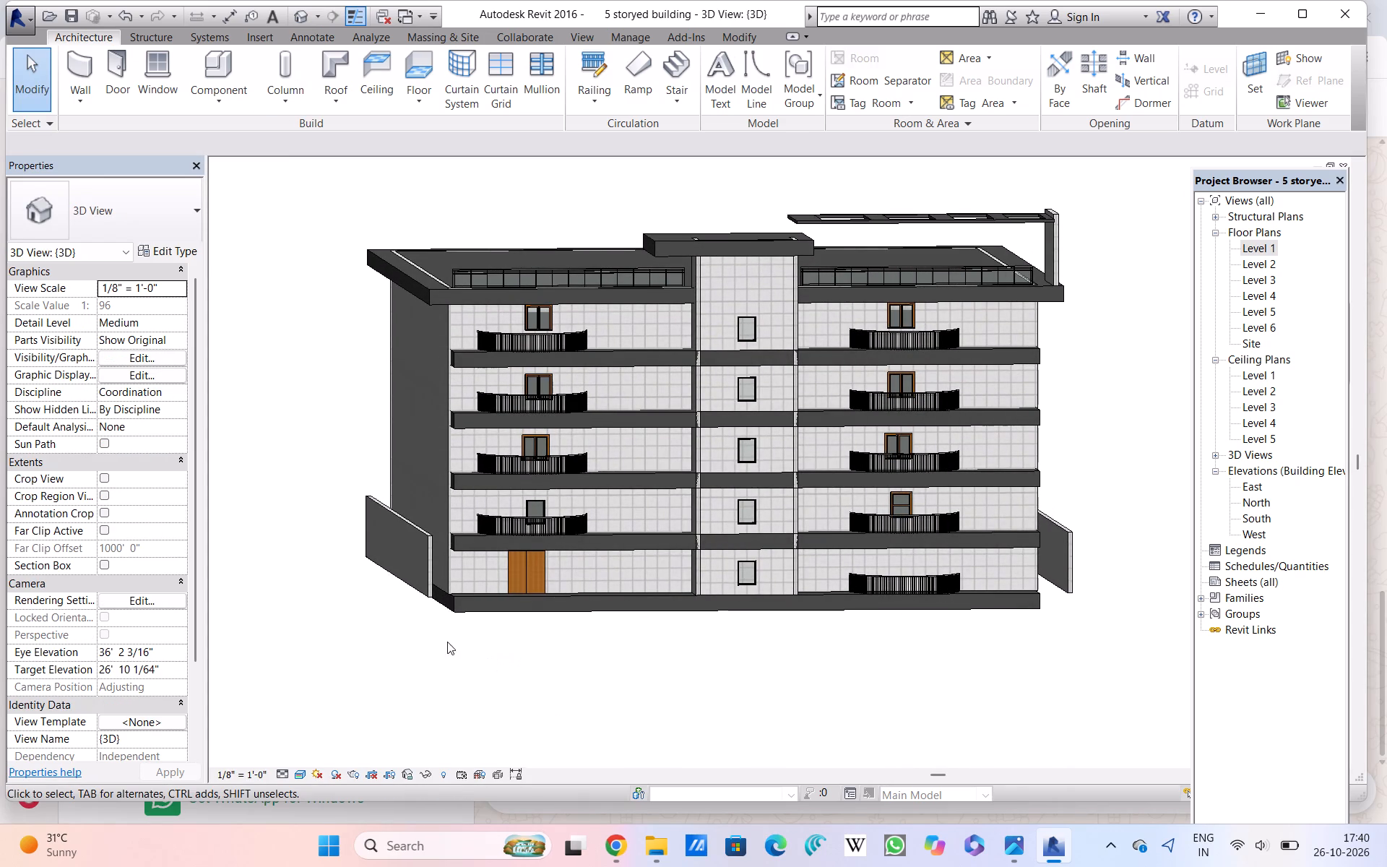
{"action": "double_click", "coordinate": [1263, 247]}
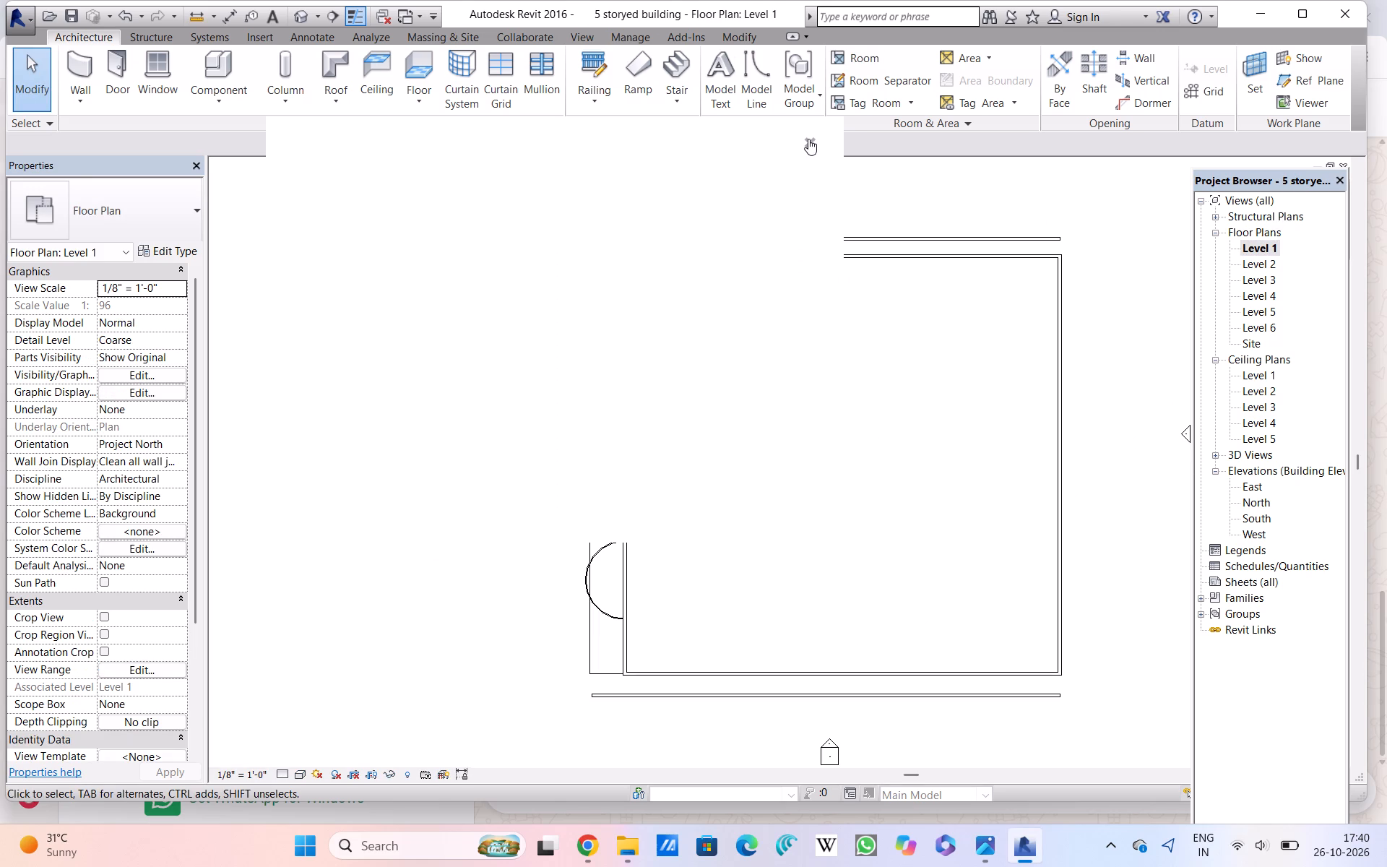
{"action": "double_click", "coordinate": [808, 139]}
{"action": "left_click", "coordinate": [808, 139]}
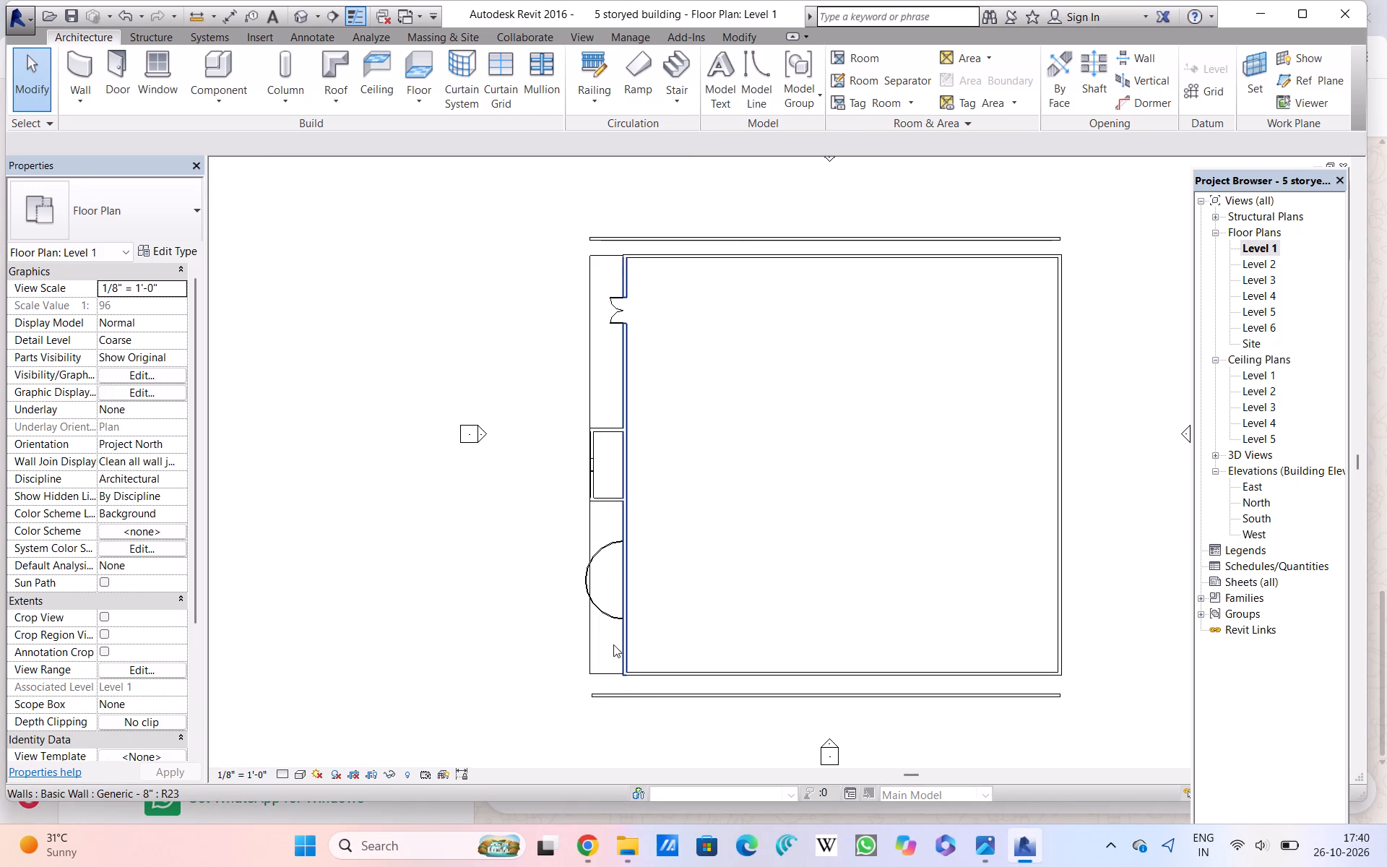
{"action": "left_click", "coordinate": [589, 660]}
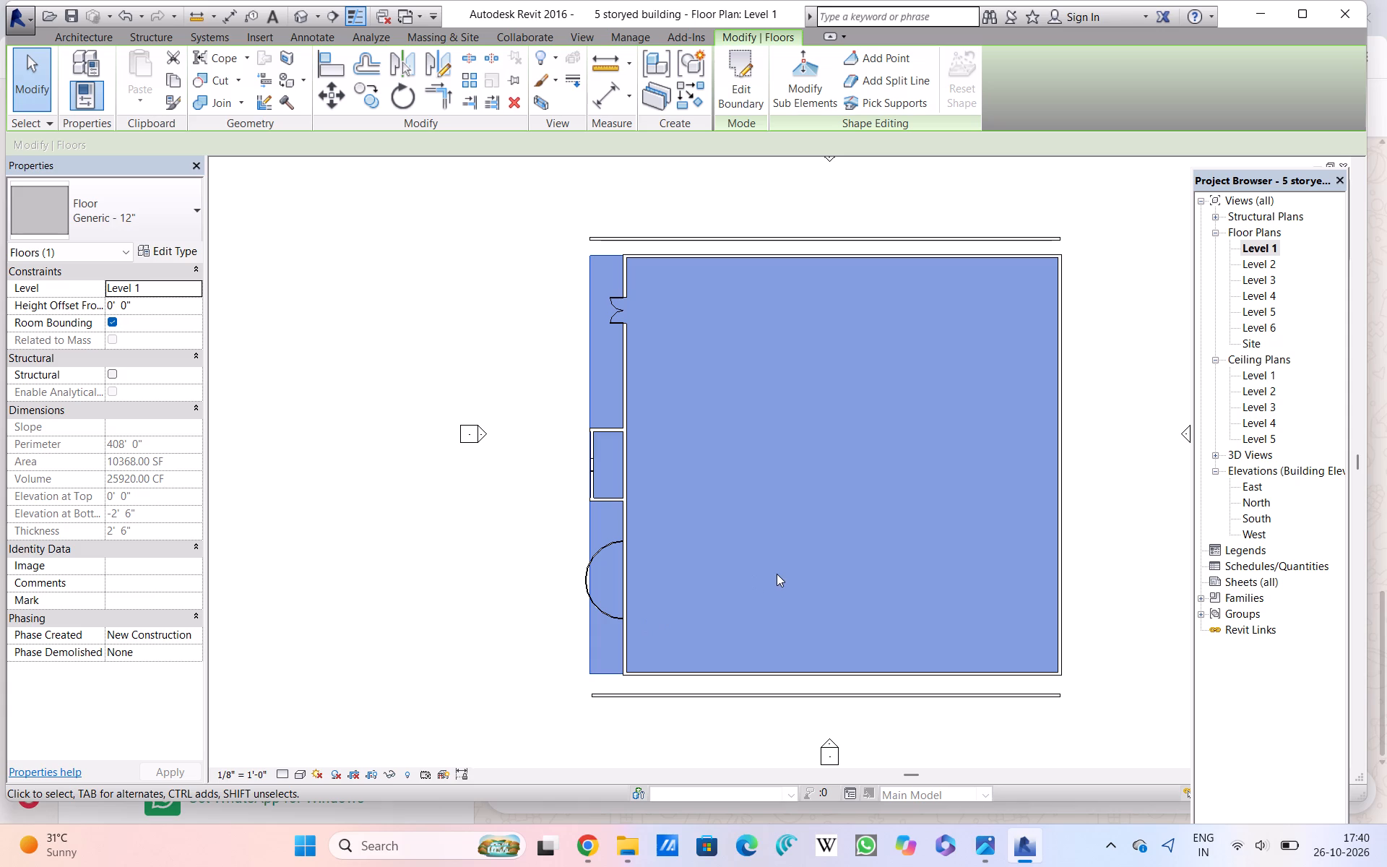
{"action": "key", "text": "Delete"}
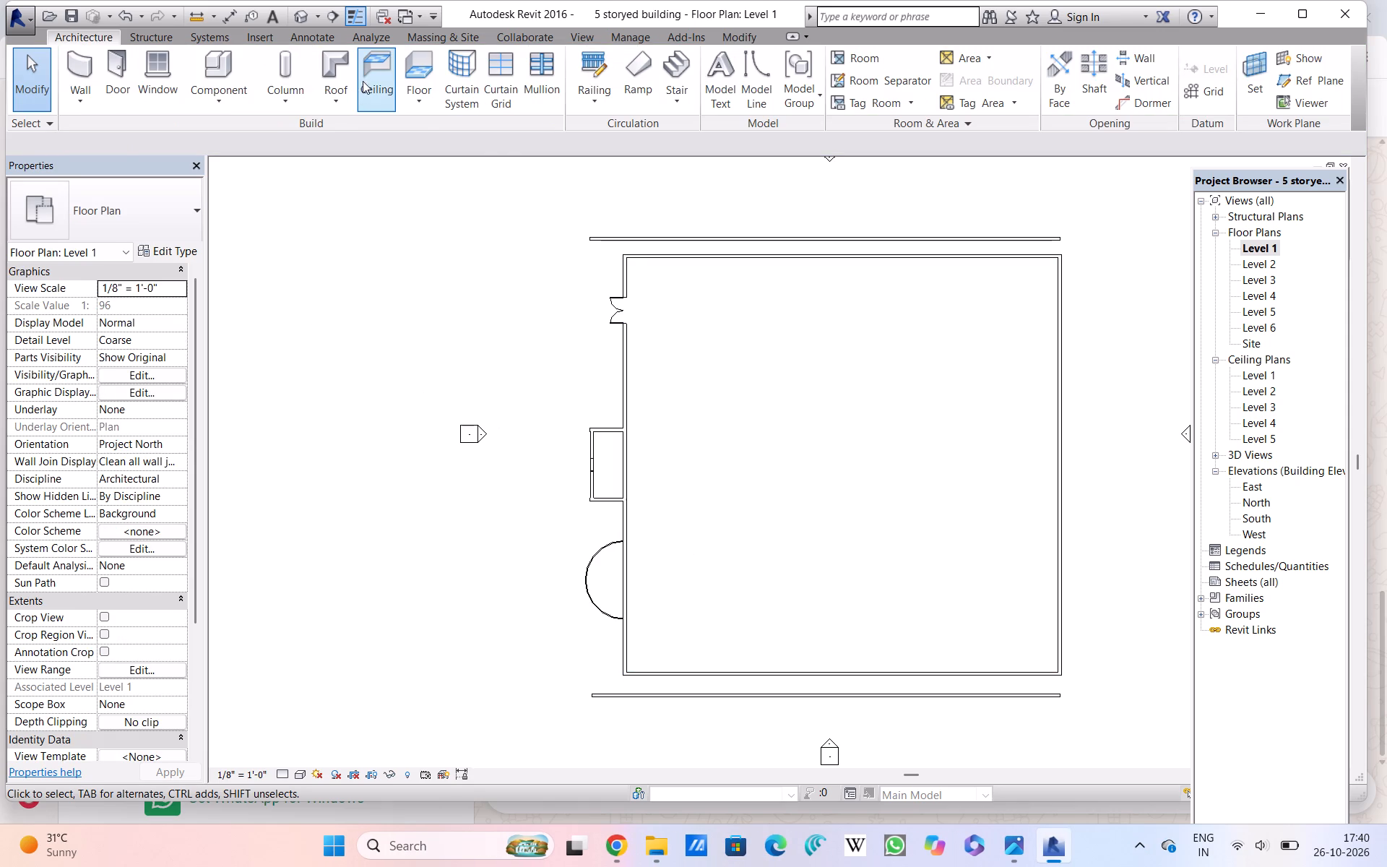
Create a rectangular Generic - 12" floor at Level 1, about 107' by 104'-6", reaching the free-standing north and south walls.
{"action": "double_click", "coordinate": [407, 66]}
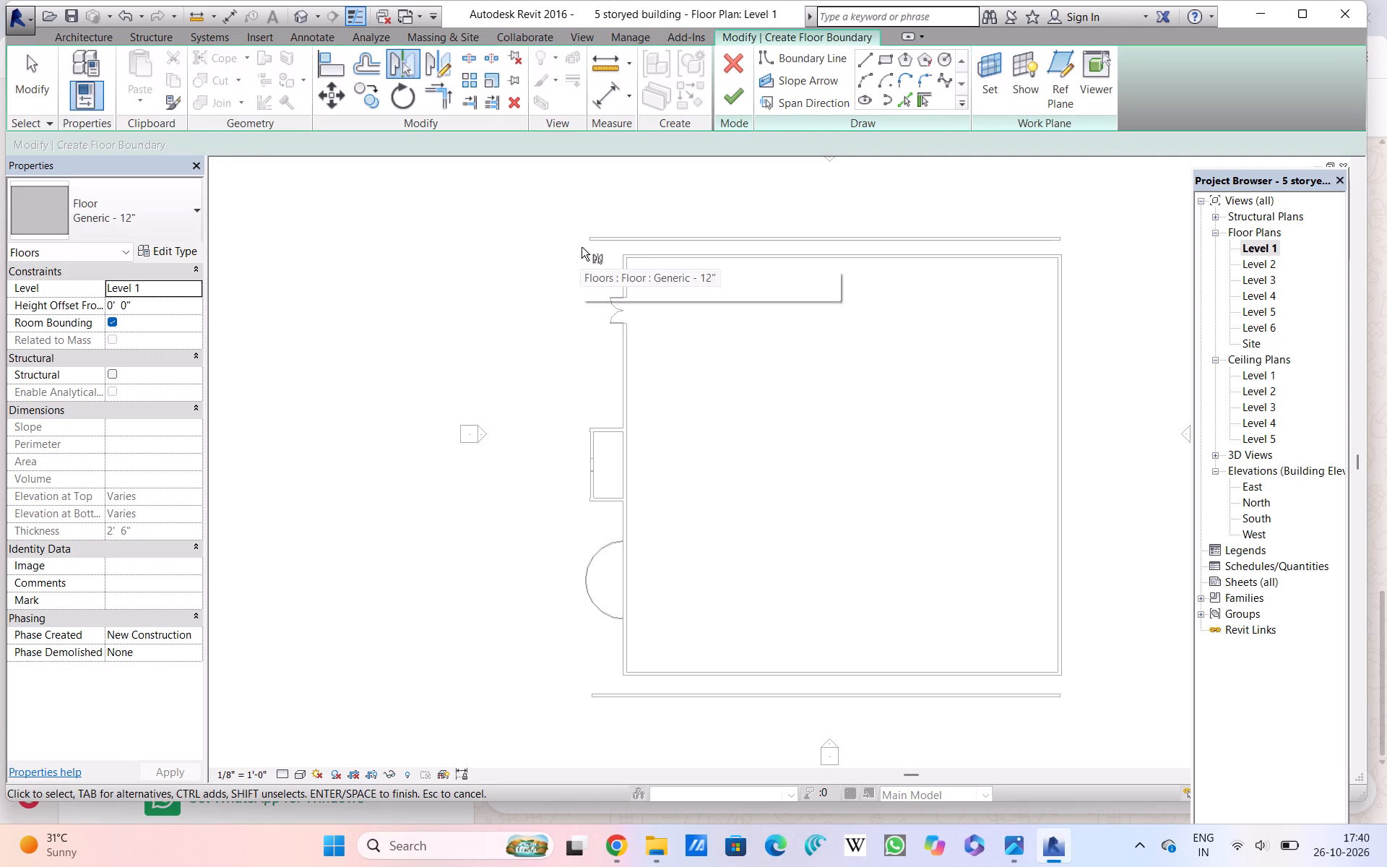
{"action": "left_click", "coordinate": [882, 53]}
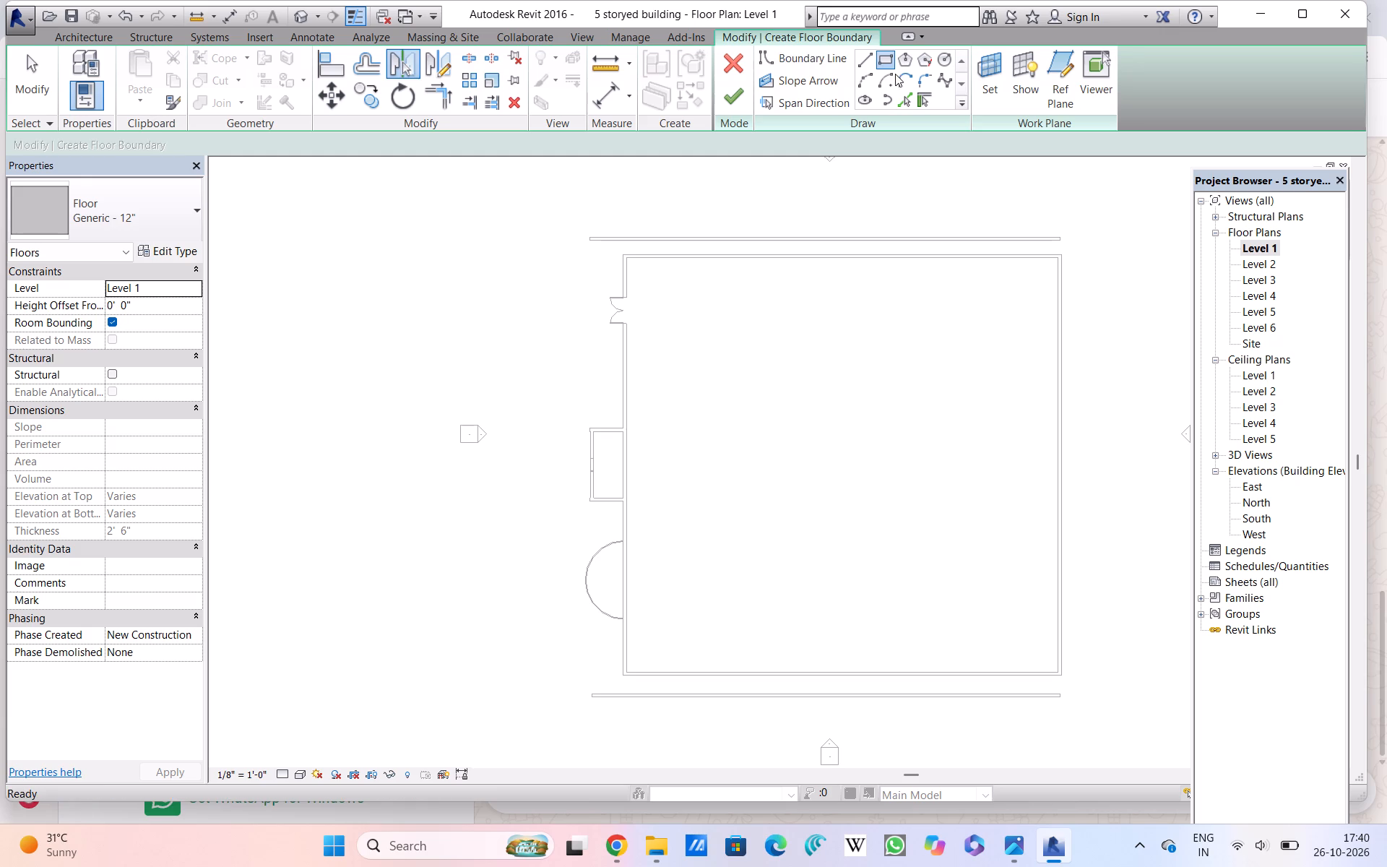
{"action": "left_click", "coordinate": [600, 239]}
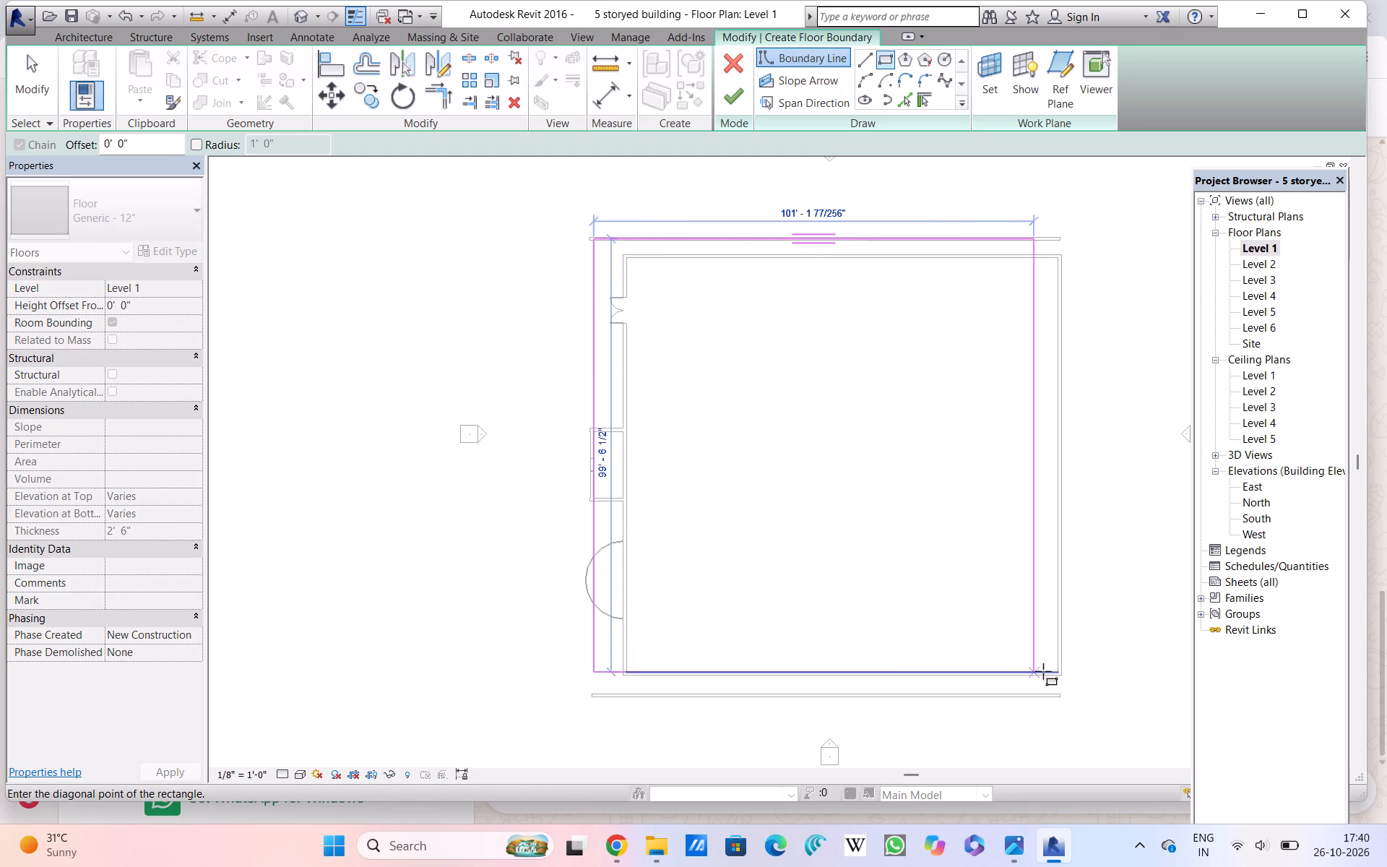
{"action": "left_click", "coordinate": [1064, 694]}
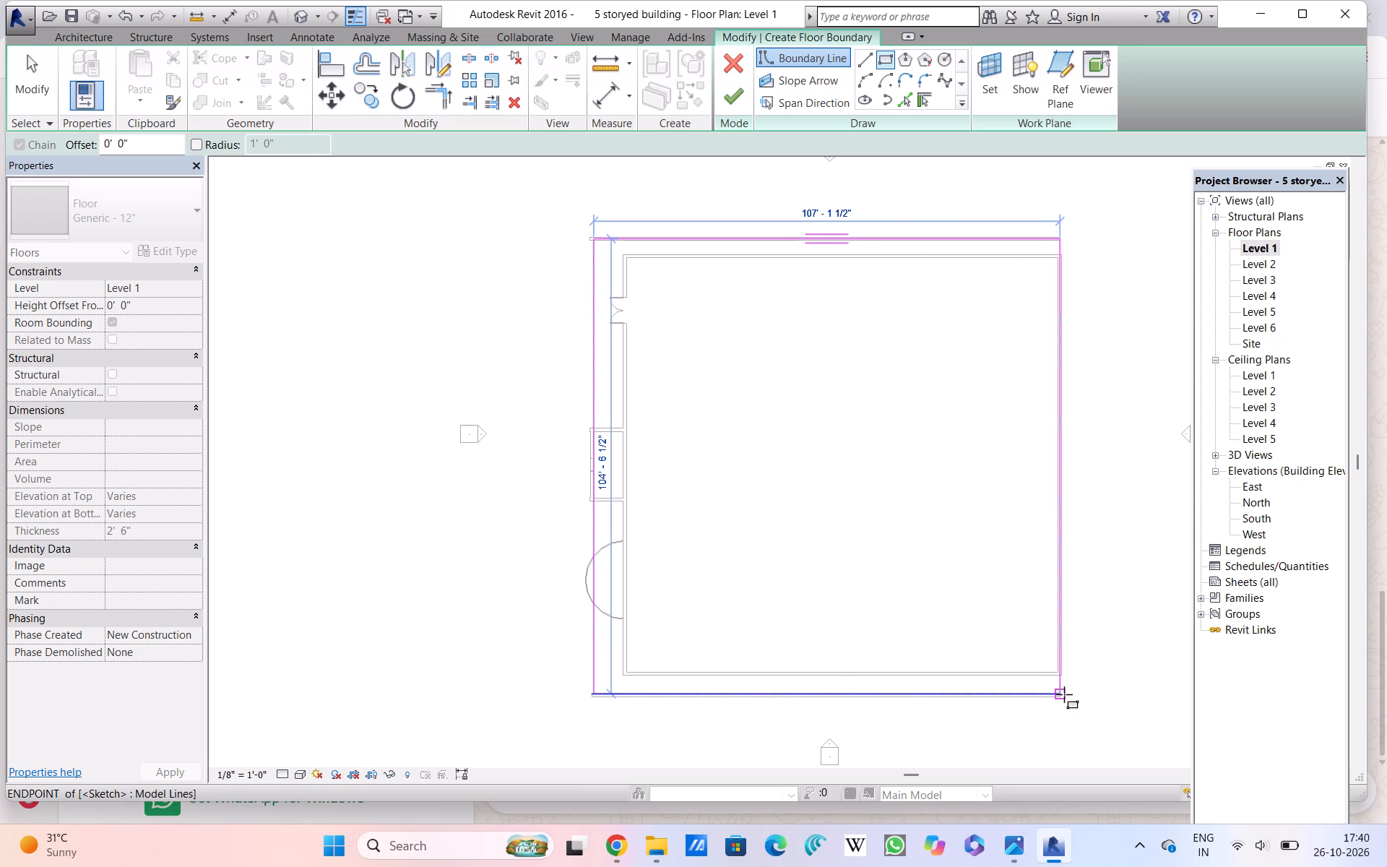
{"action": "left_click", "coordinate": [728, 95]}
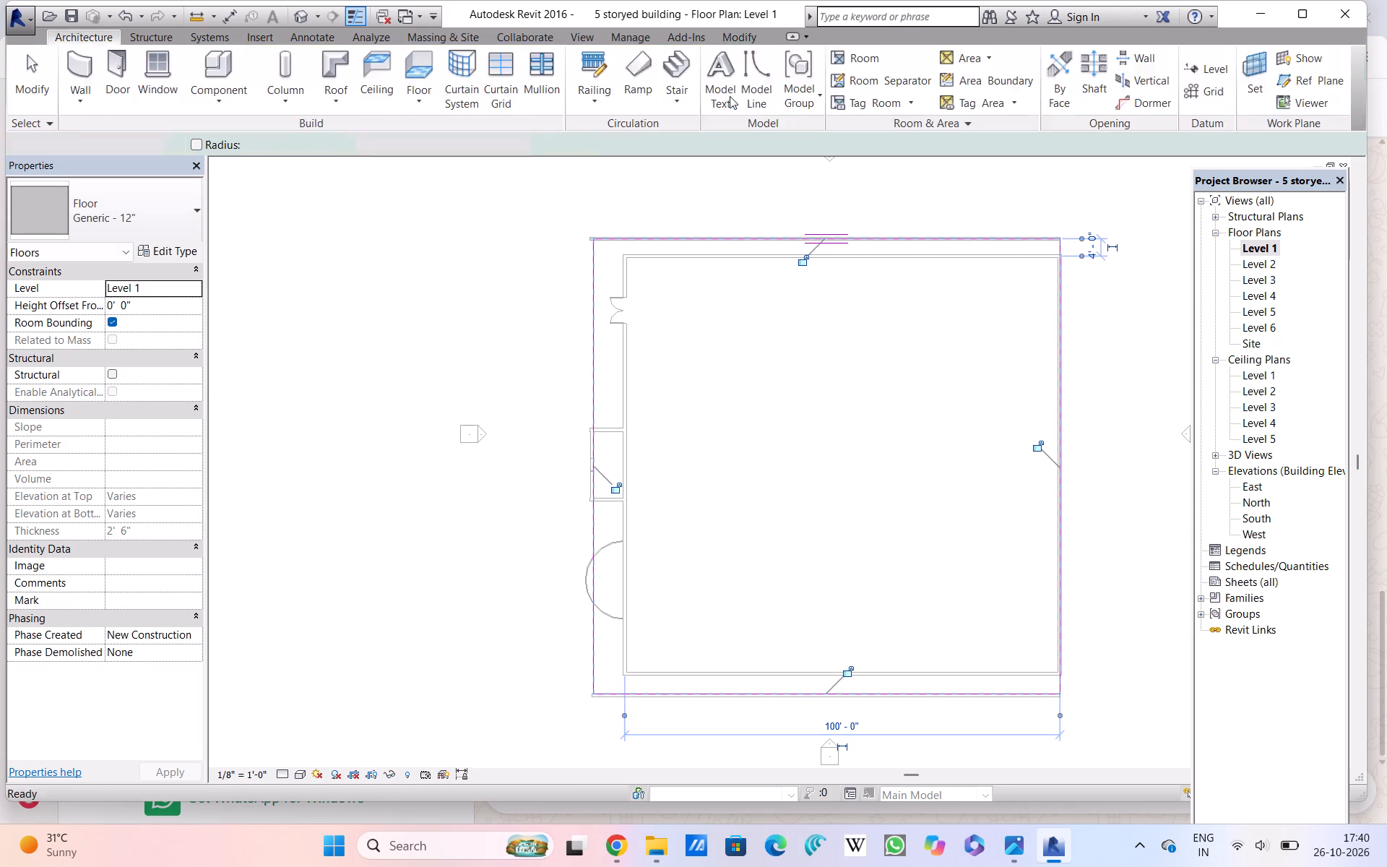
{"action": "left_click", "coordinate": [508, 374]}
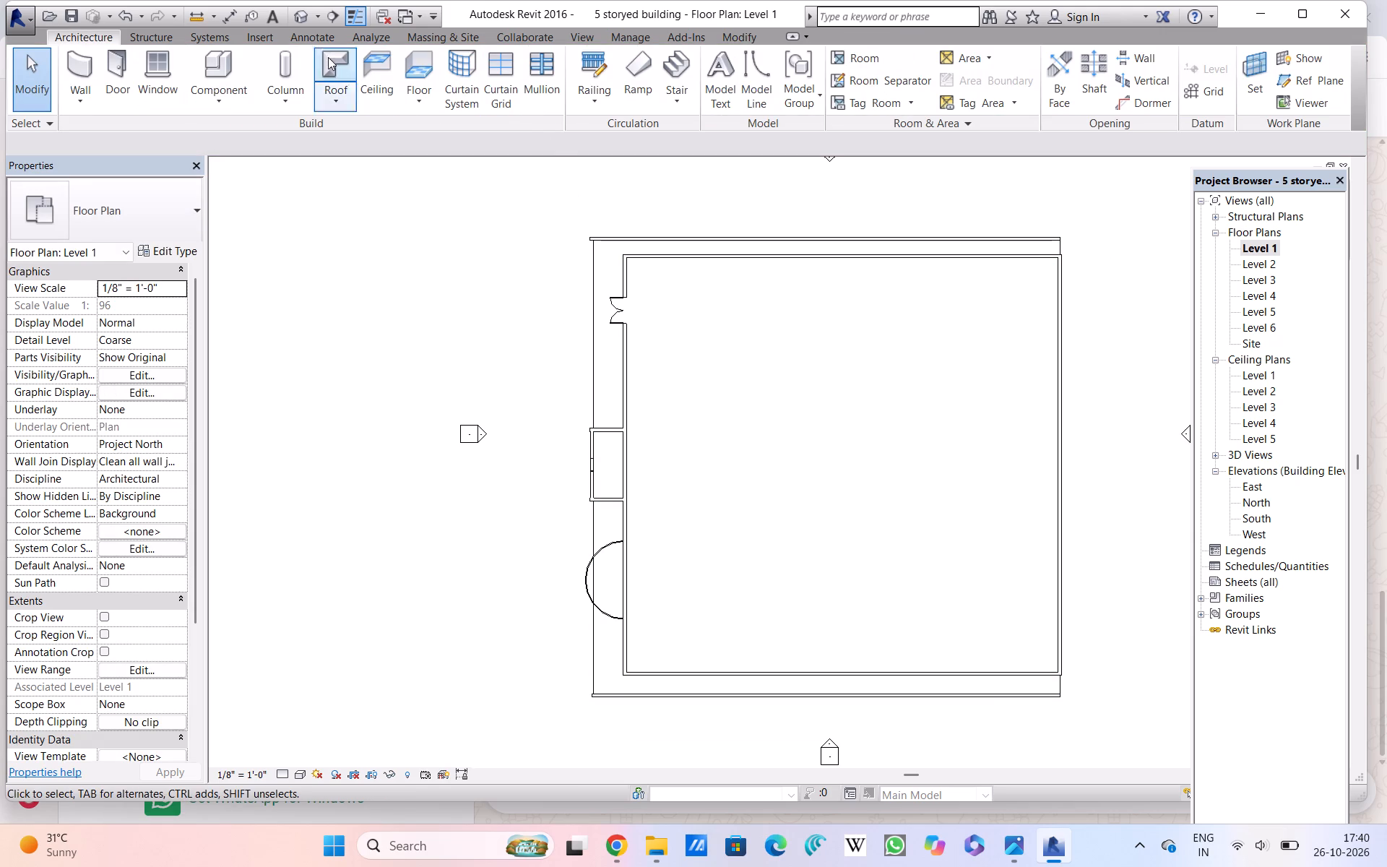
Examine the new base floor and the free-standing side walls from several angles in 3D.
{"action": "left_click", "coordinate": [303, 15]}
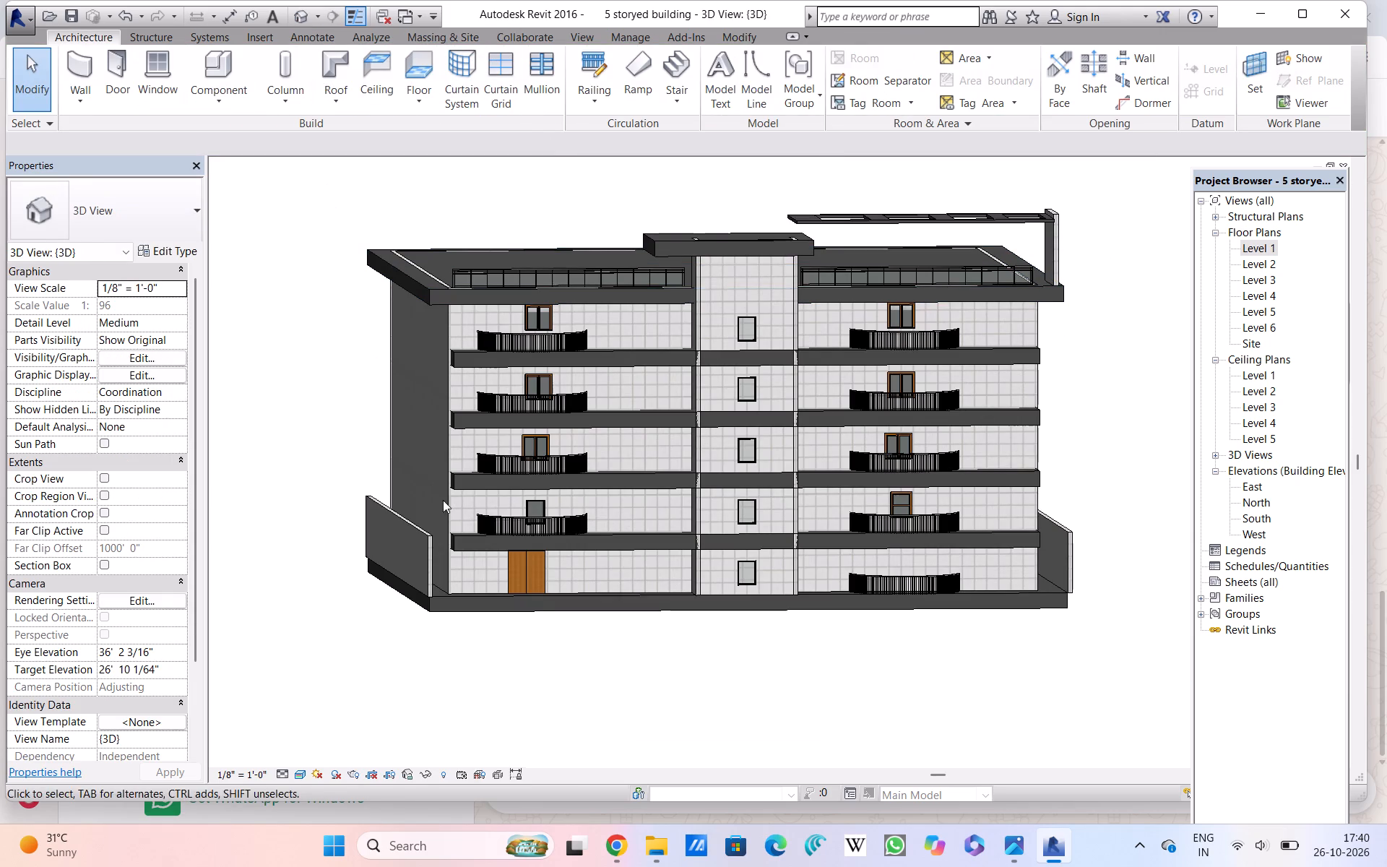
{"action": "middle_click_drag", "start_coordinate": [610, 625], "coordinate": [554, 645]}
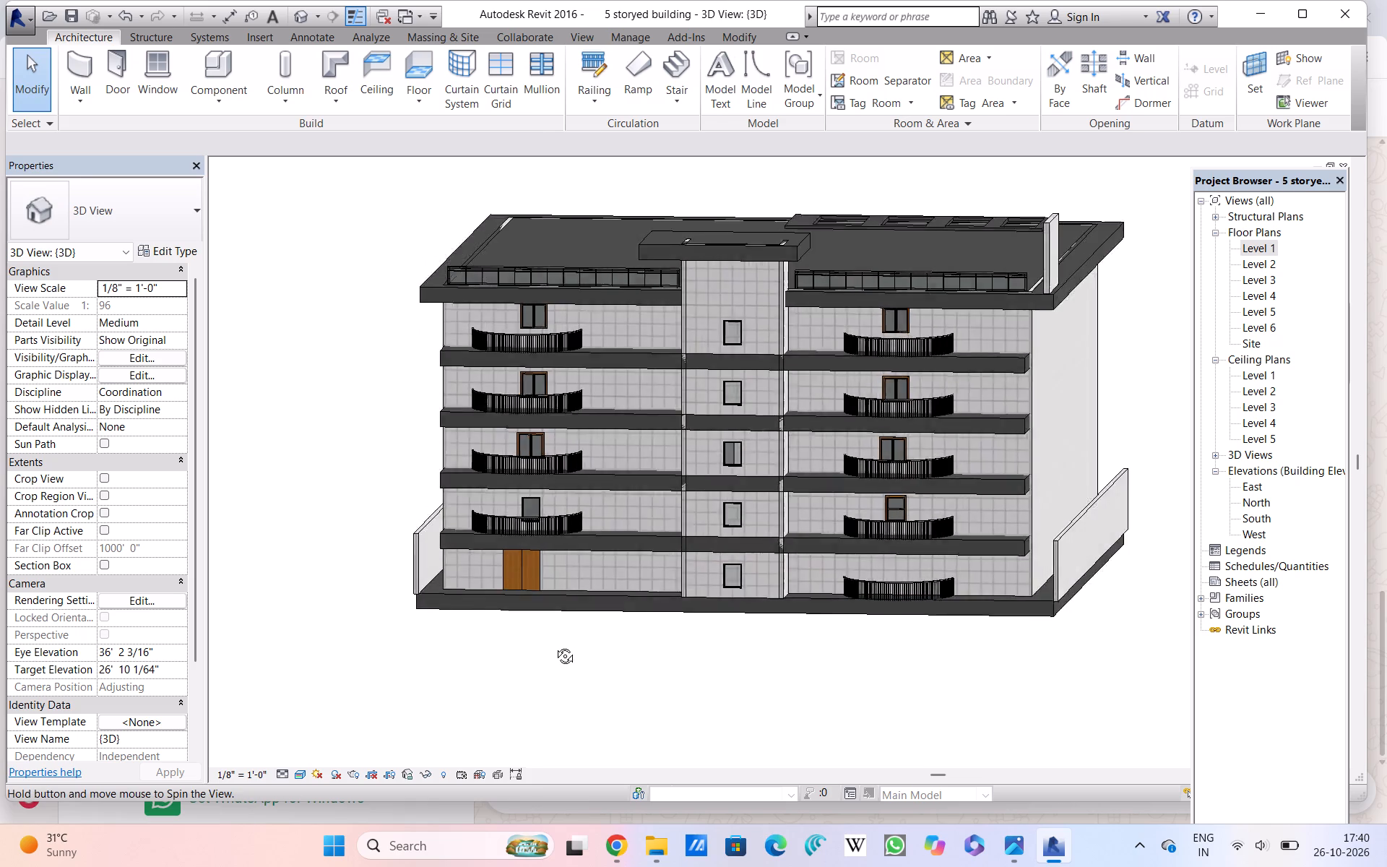
{"action": "middle_click_drag", "start_coordinate": [554, 645], "coordinate": [615, 659]}
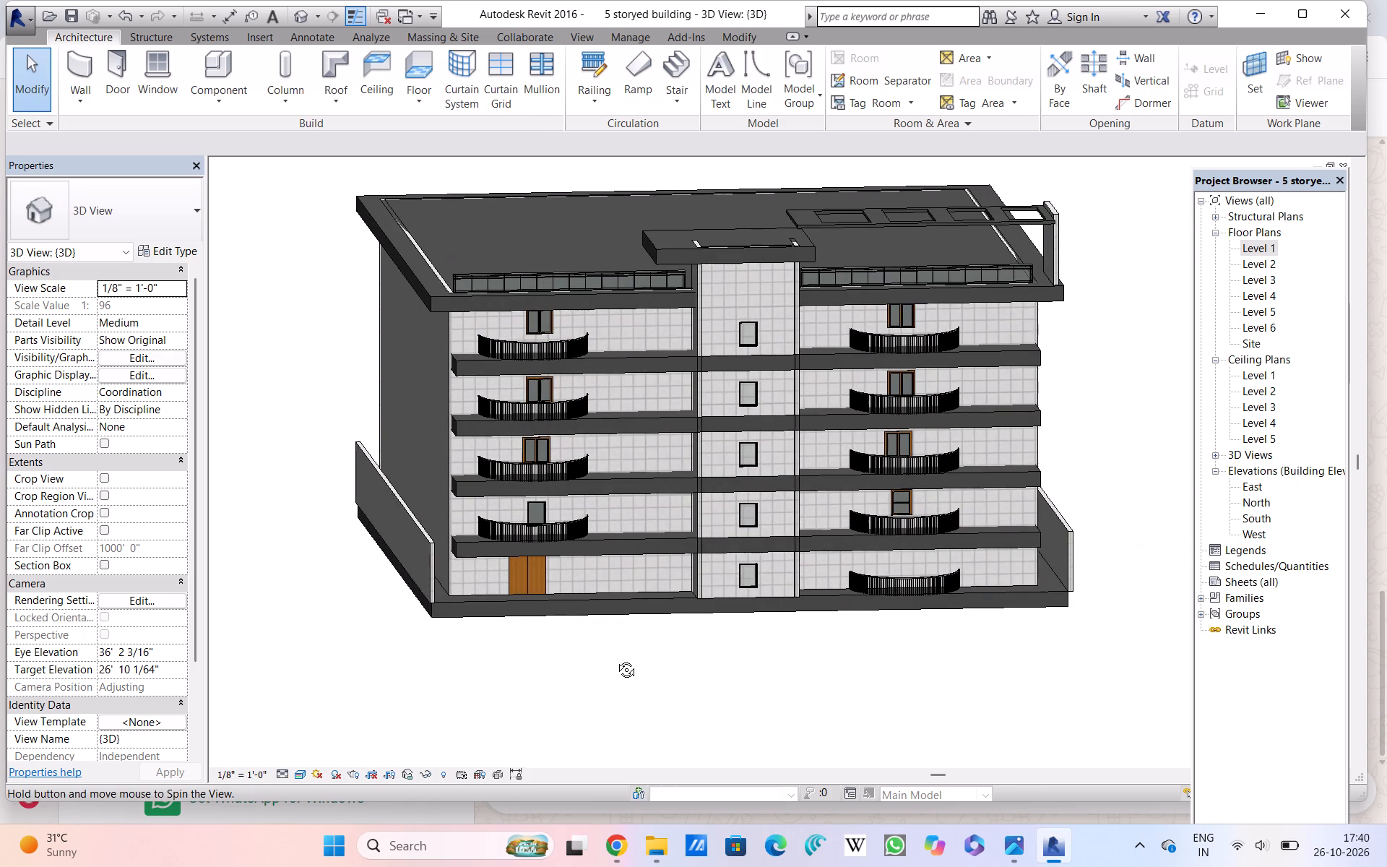
{"action": "middle_click_drag", "start_coordinate": [615, 659], "coordinate": [578, 645]}
{"action": "scroll", "coordinate": [589, 639], "scroll_direction": "up", "scroll_amount": 1}
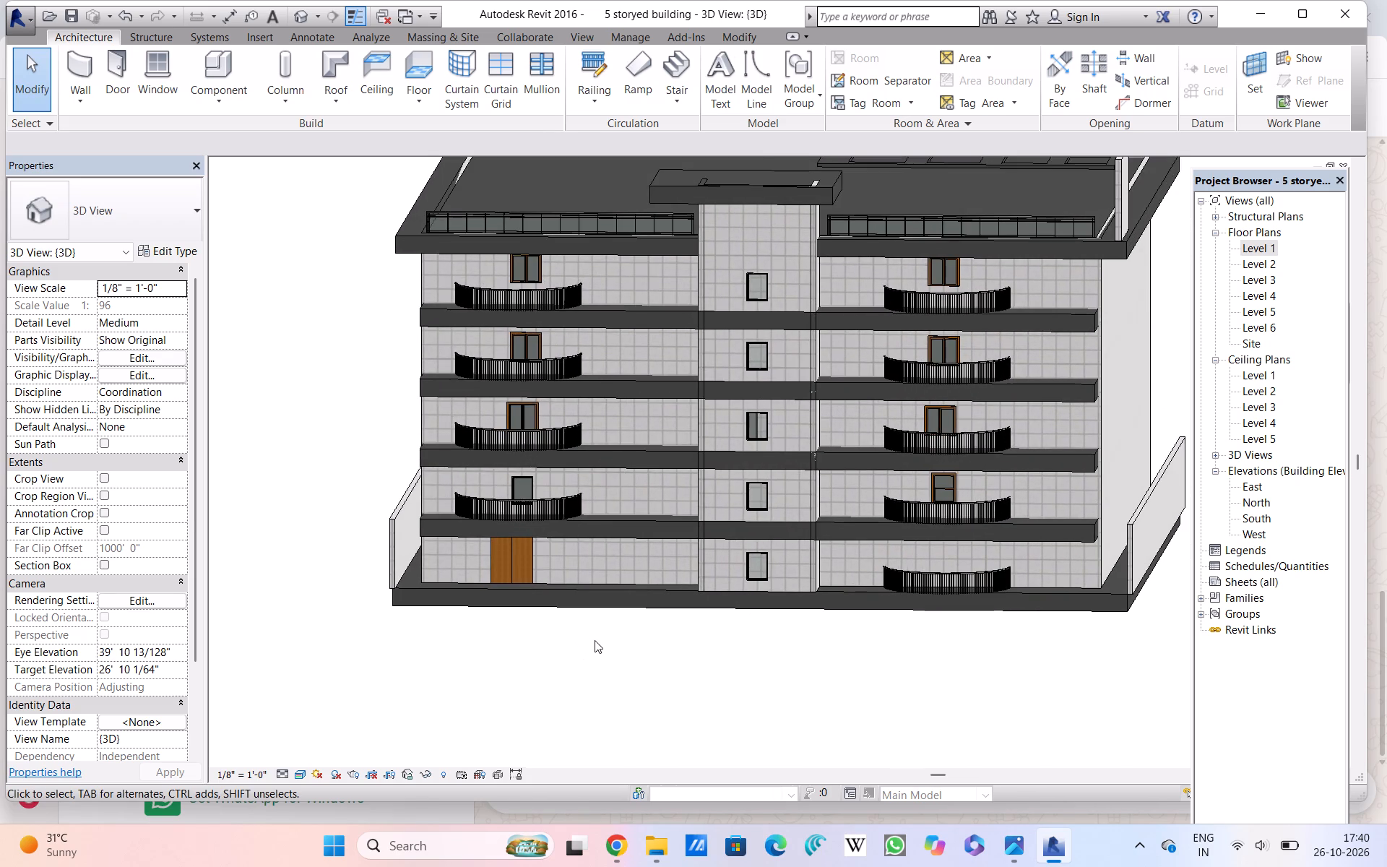
{"action": "scroll", "coordinate": [595, 640], "scroll_direction": "down", "scroll_amount": 1}
{"action": "middle_click_drag", "start_coordinate": [674, 683], "coordinate": [675, 652], "text": "shift"}
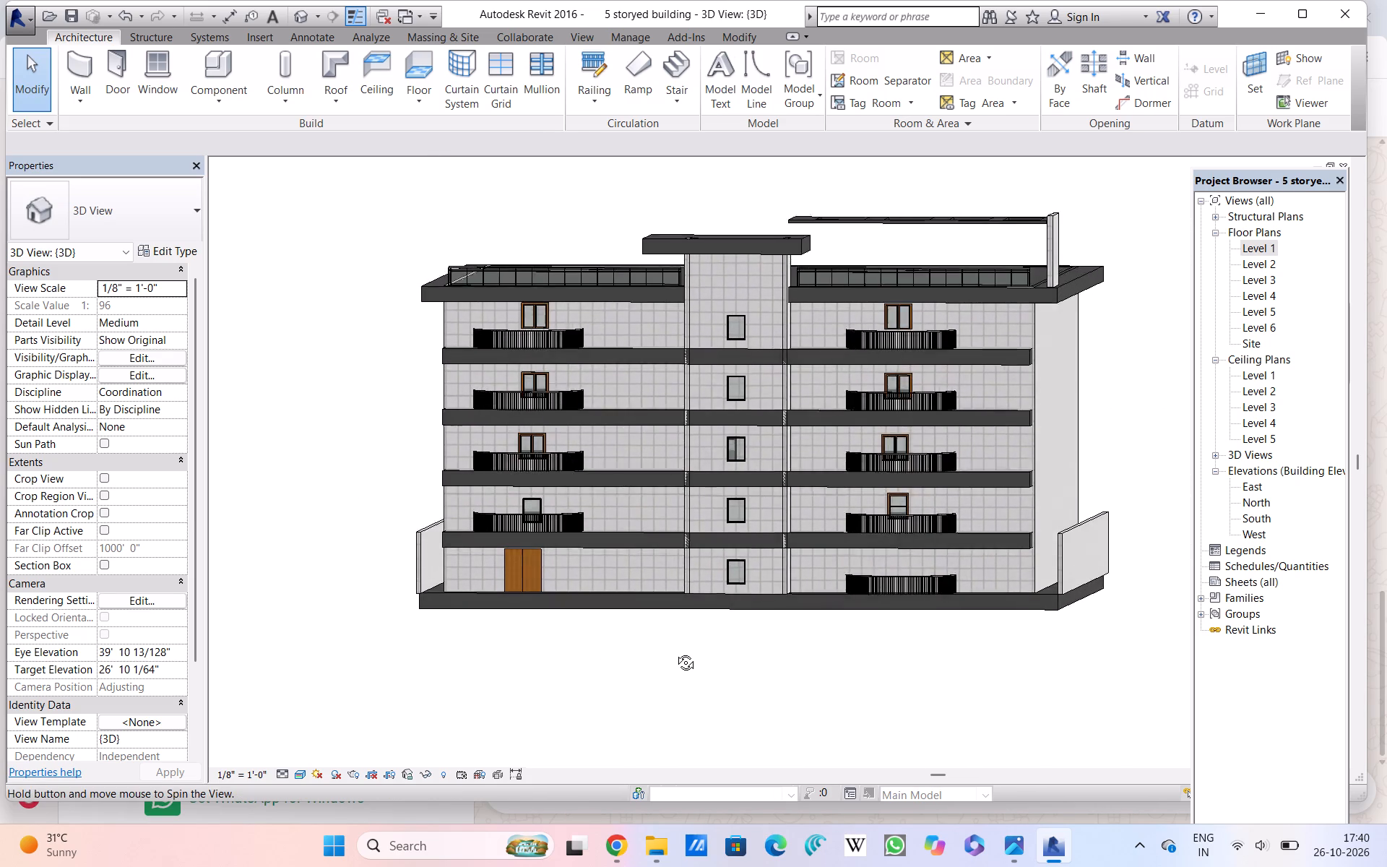
{"action": "middle_click_drag", "start_coordinate": [675, 652], "coordinate": [675, 646], "text": "shift"}
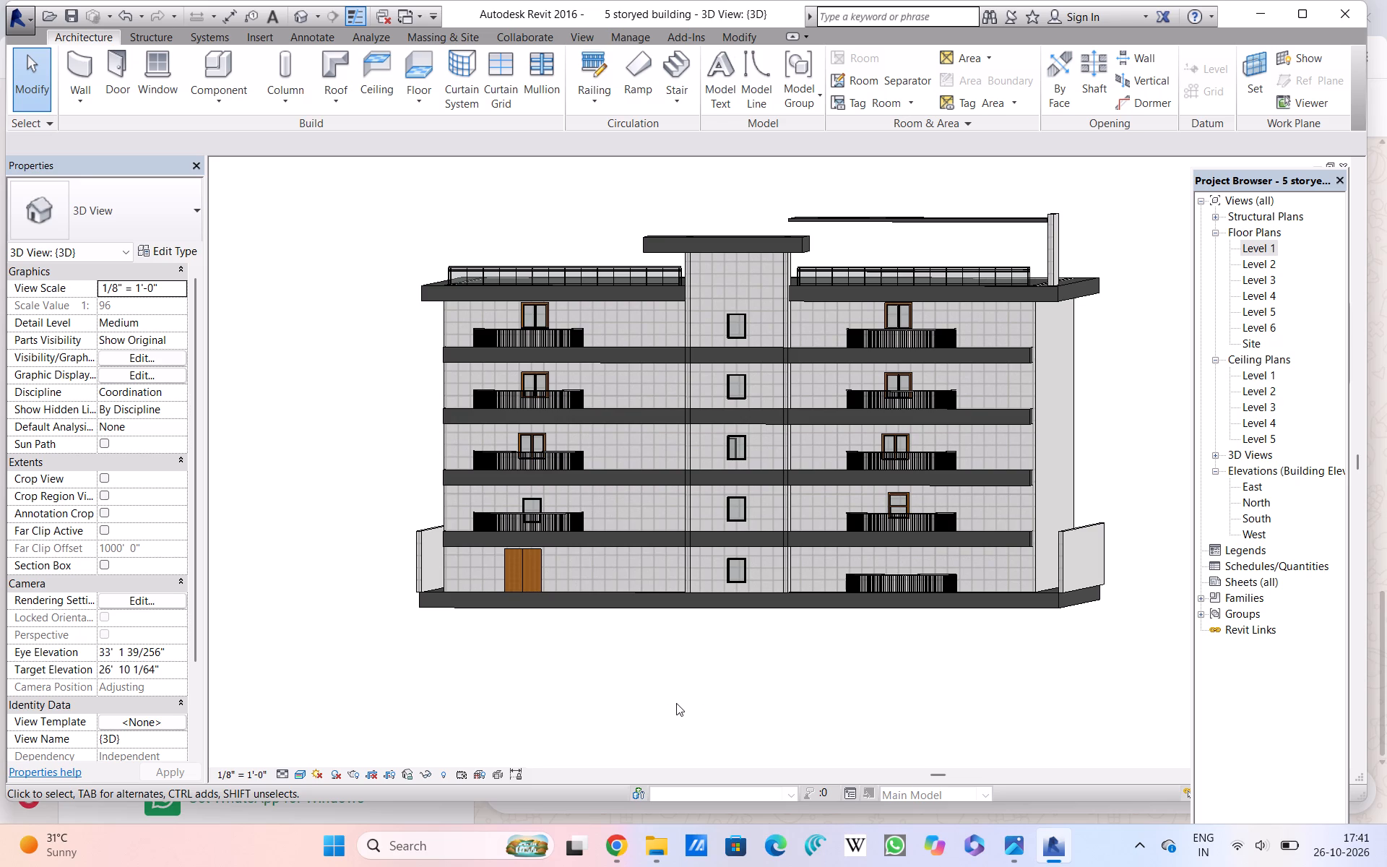
Save the five-storey building project.
{"action": "key", "text": "ctrl+s"}
{"action": "key", "text": "ctrl+s"}
{"action": "scroll", "coordinate": [866, 657], "scroll_direction": "down", "scroll_amount": 2}
{"action": "scroll", "coordinate": [866, 657], "scroll_direction": "up", "scroll_amount": 2}
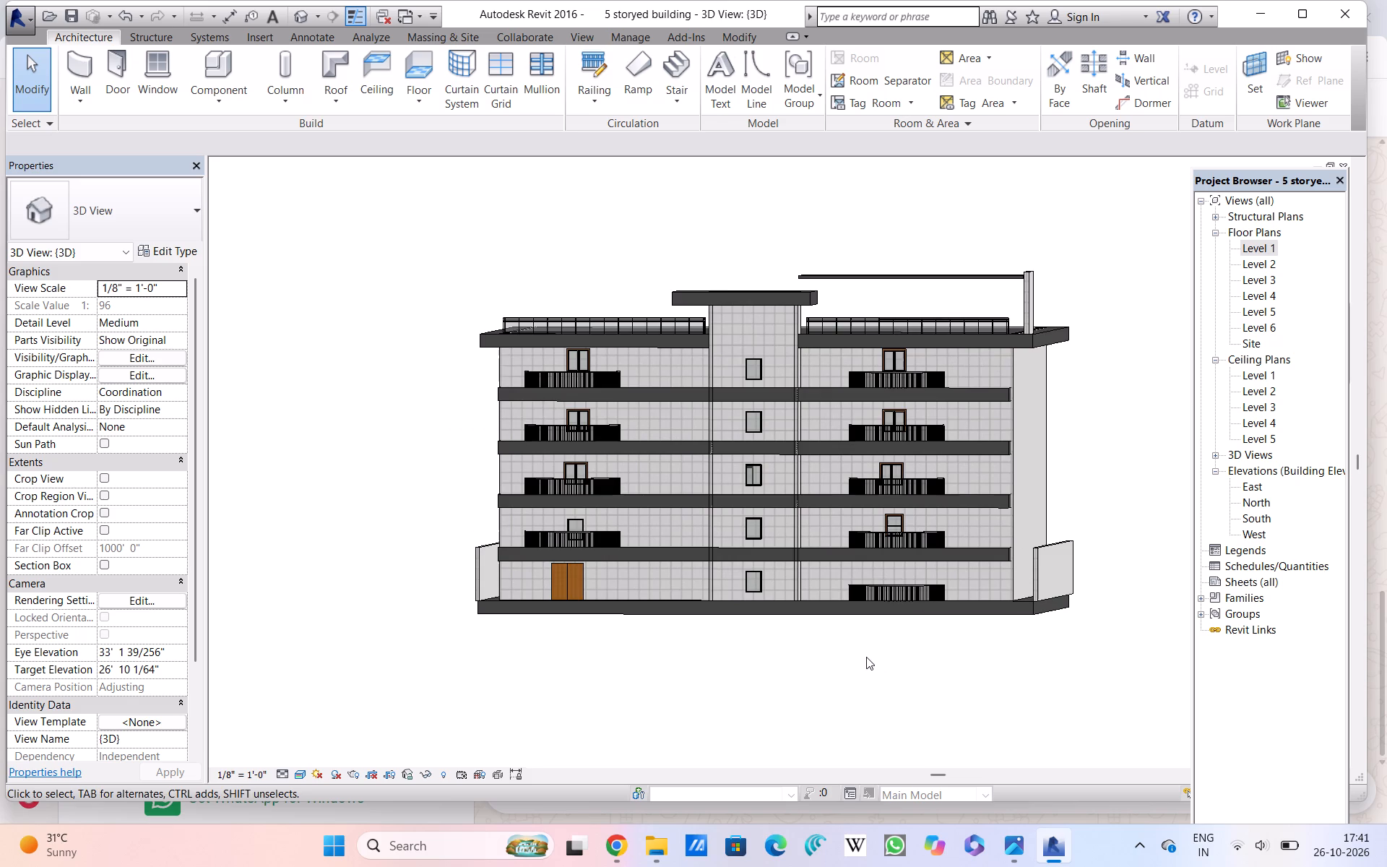
{"action": "middle_click", "coordinate": [858, 663]}
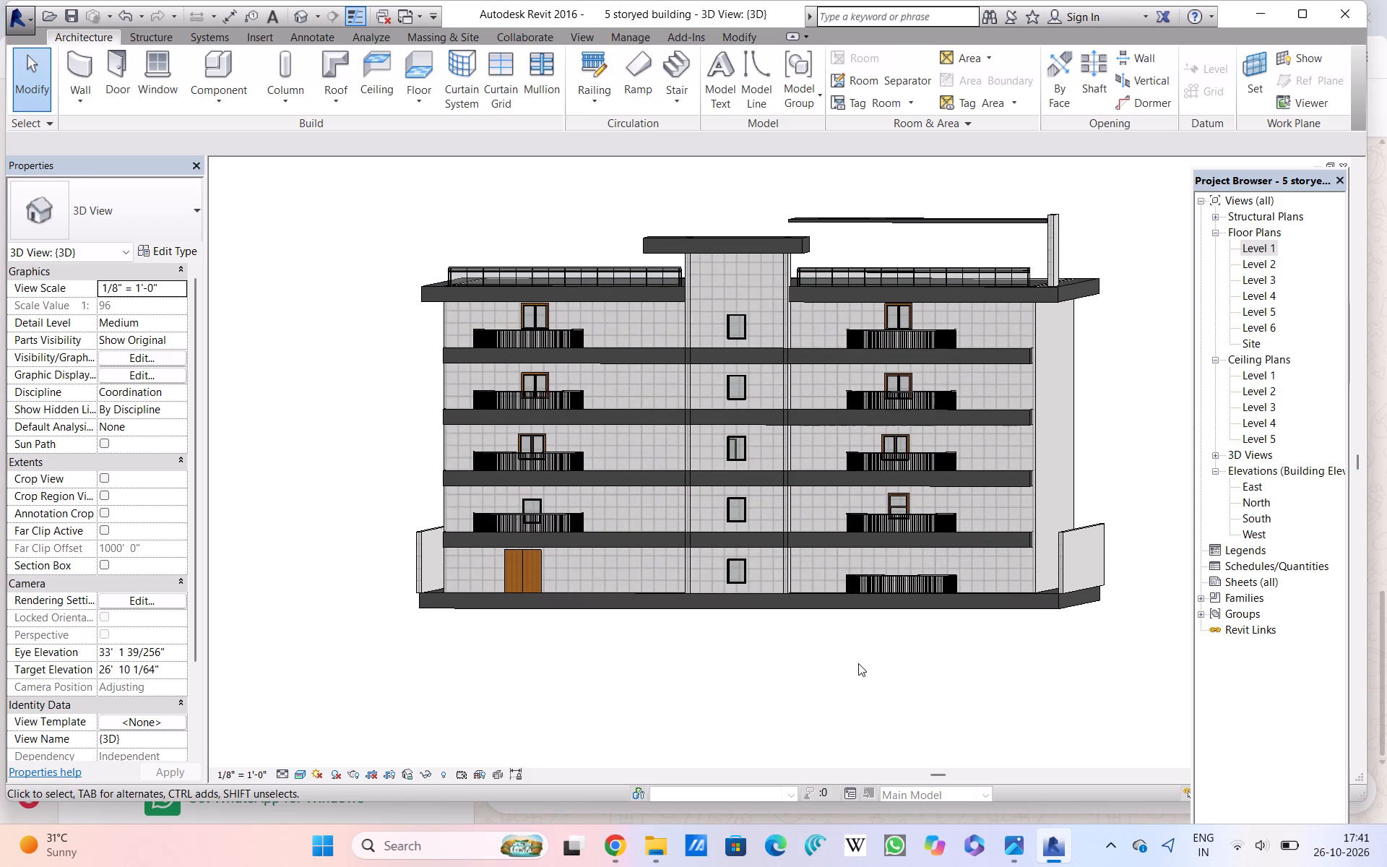
{"action": "middle_click_drag", "start_coordinate": [829, 687], "coordinate": [805, 707], "text": "shift"}
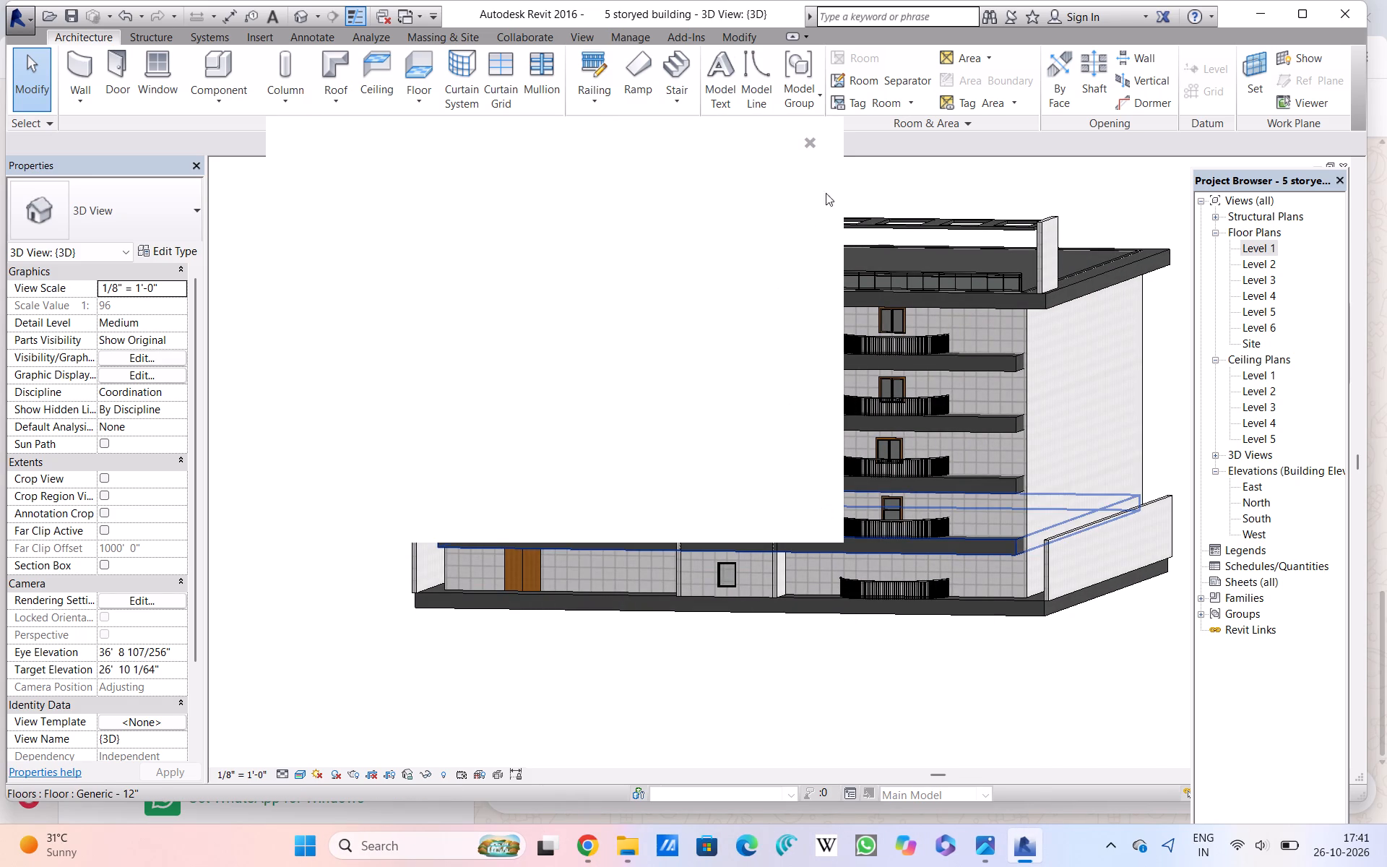
{"action": "double_click", "coordinate": [811, 139]}
{"action": "left_click", "coordinate": [811, 139]}
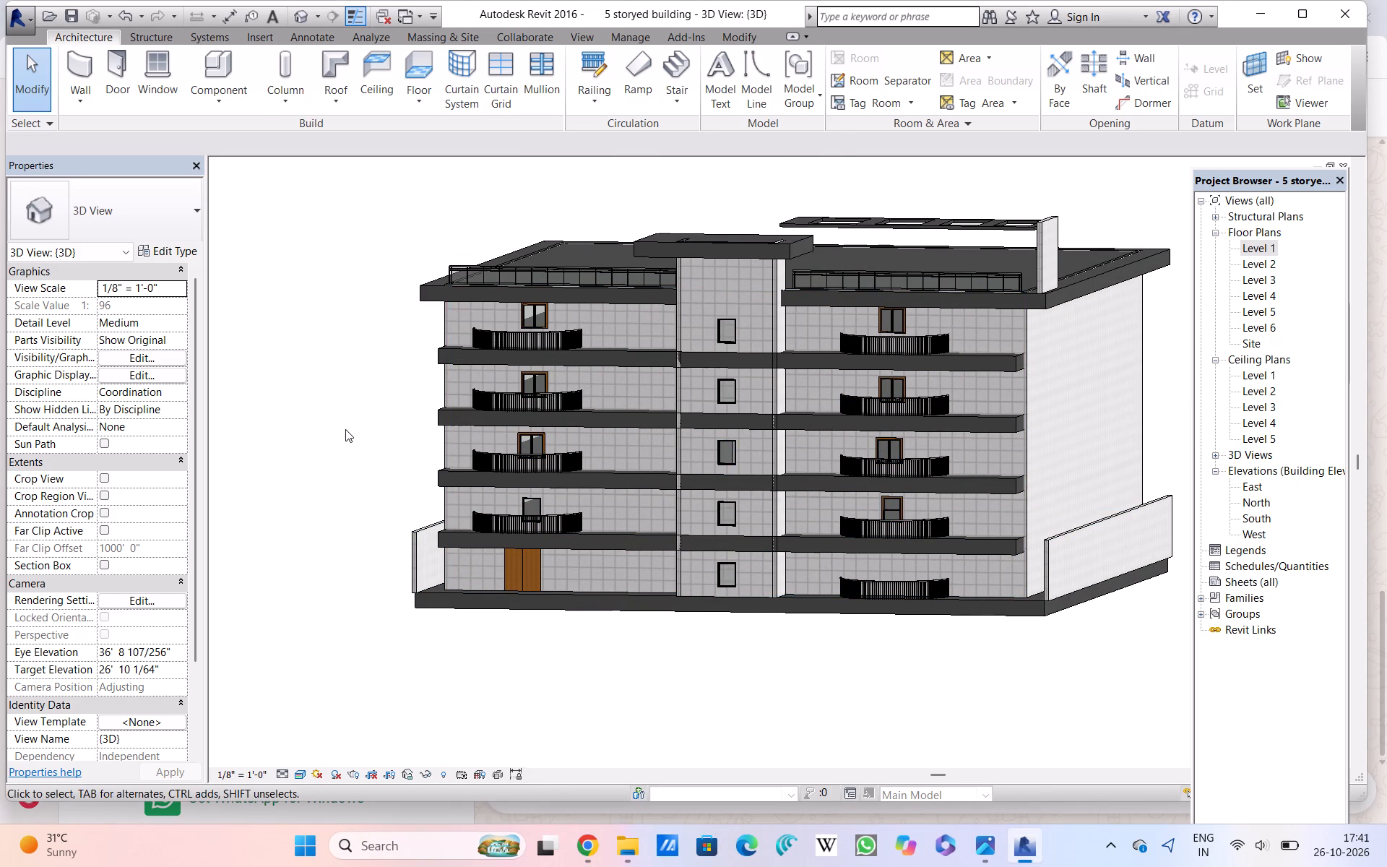
{"action": "key", "text": "ctrl+s"}
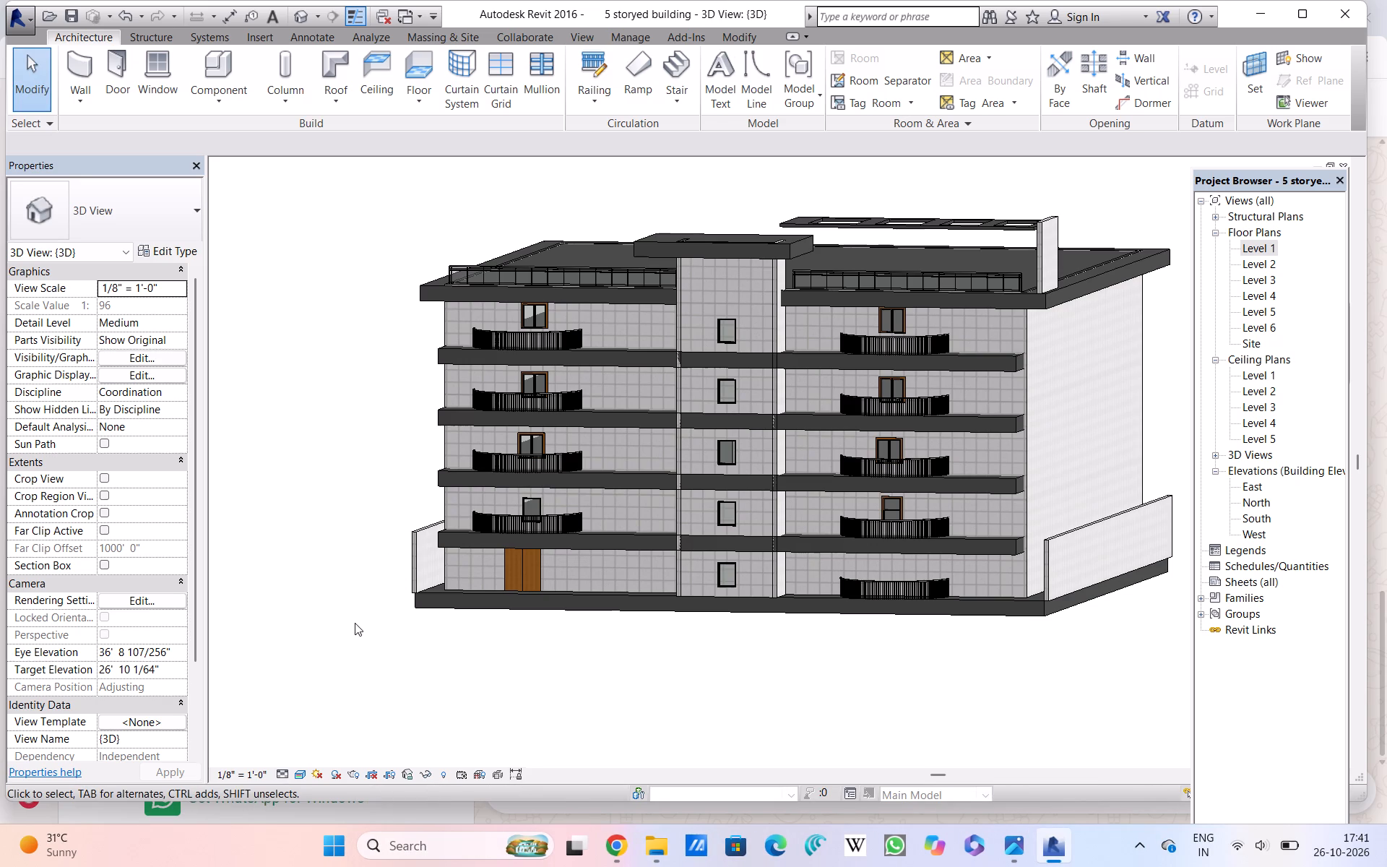
Open the backup project 5 storyed building.0001.rvt from the Documents folder.
{"action": "left_click", "coordinate": [45, 18]}
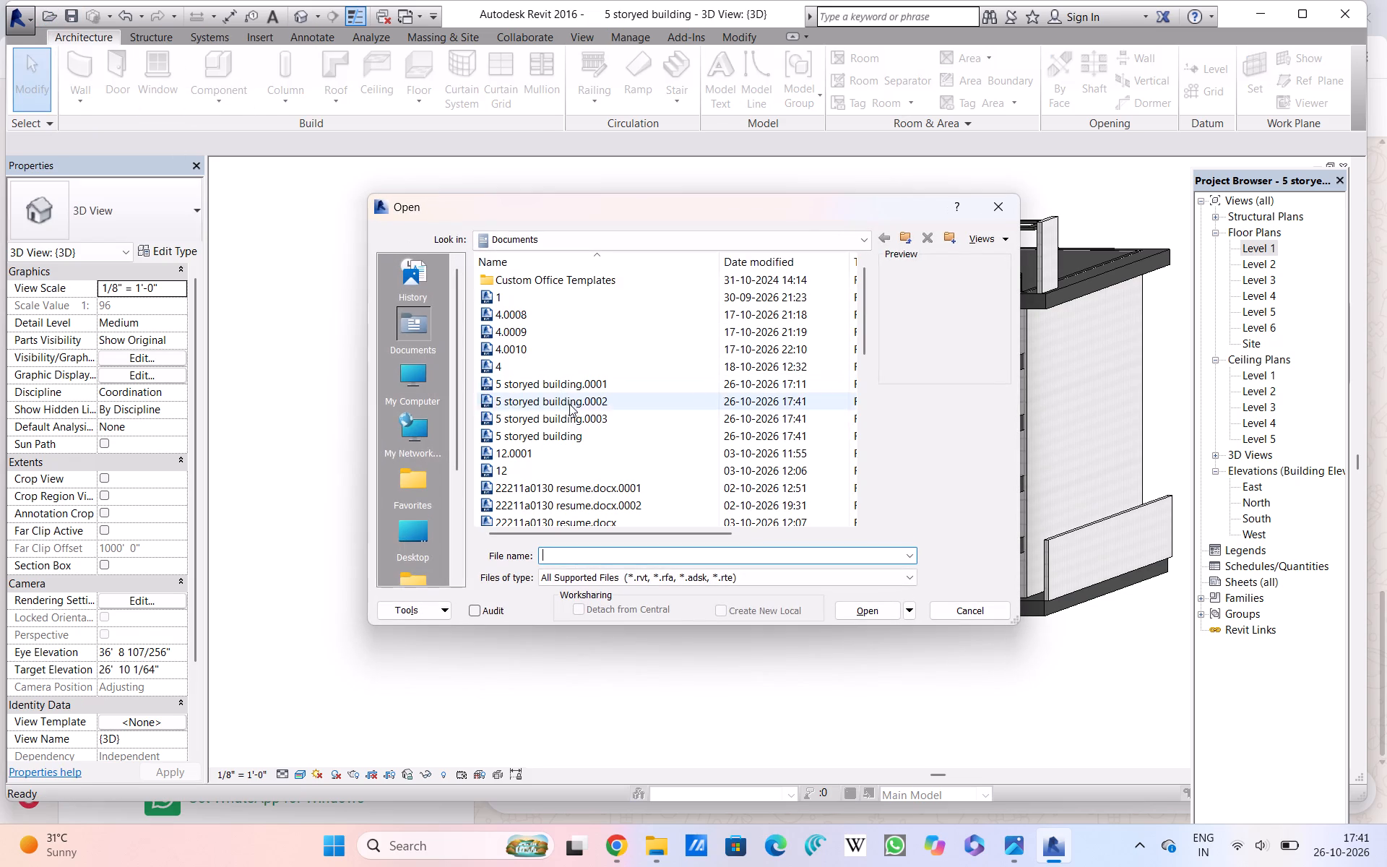
{"action": "left_click", "coordinate": [565, 554]}
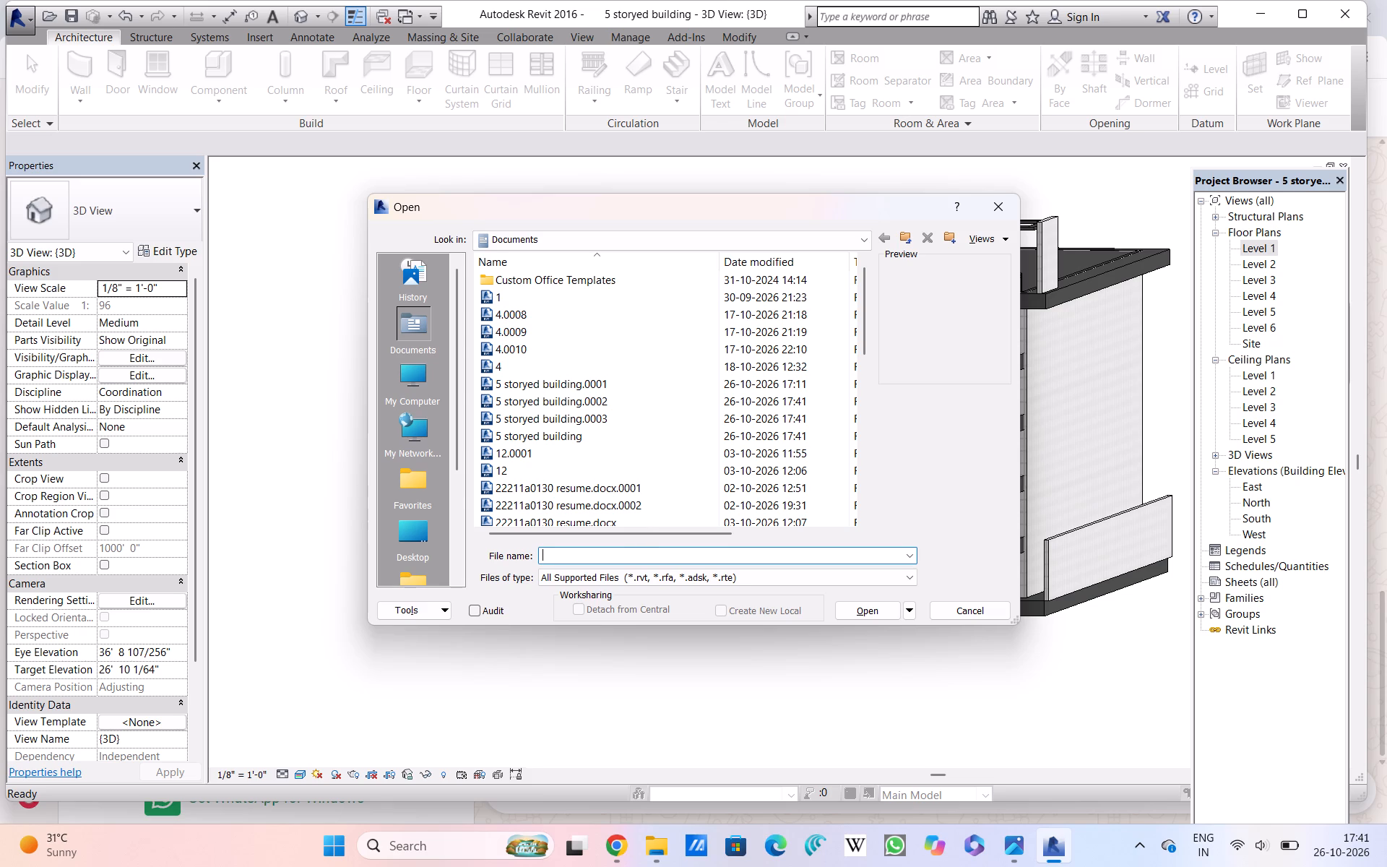
{"action": "key", "text": "f"}
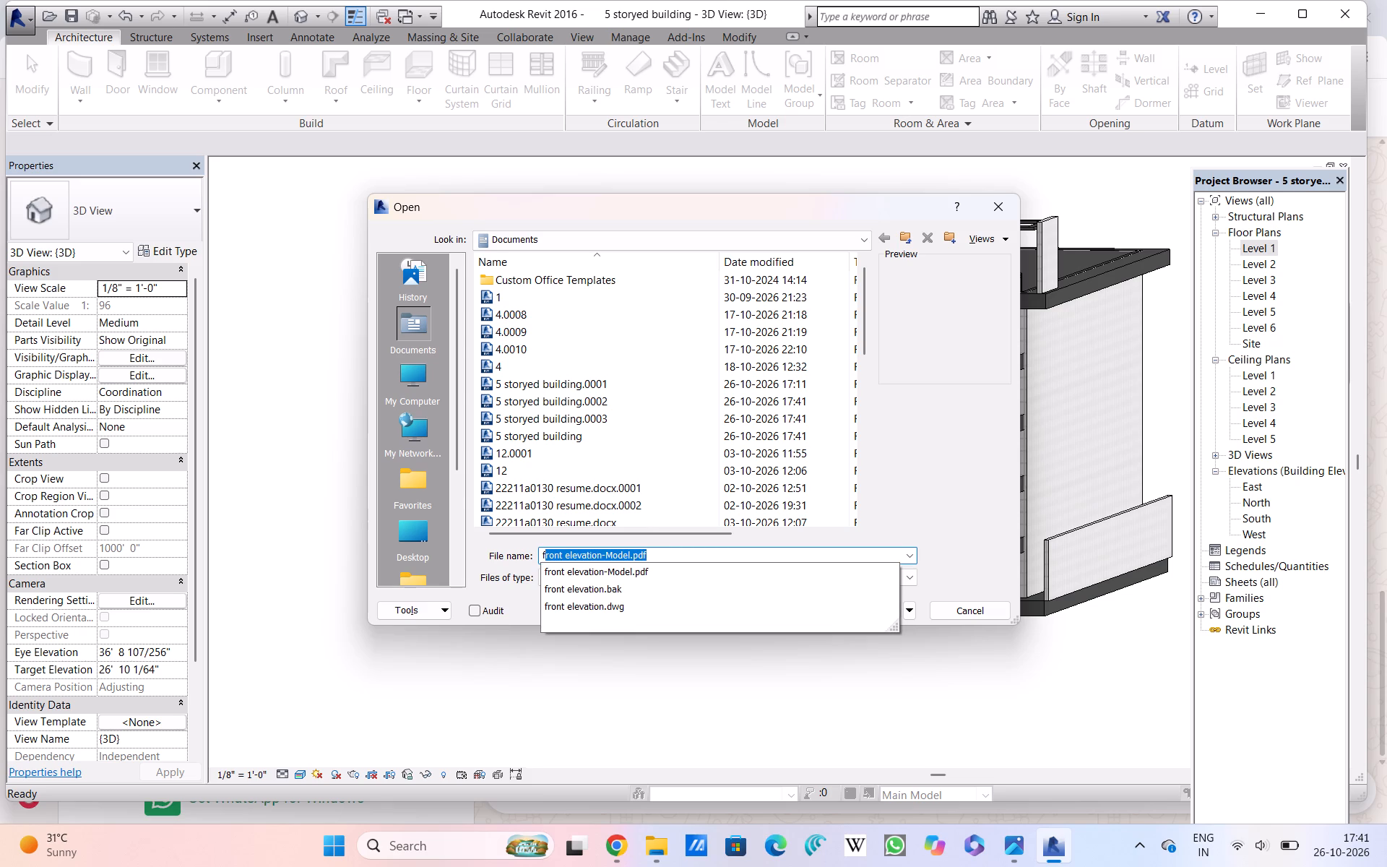
{"action": "key", "text": "BackSpace"}
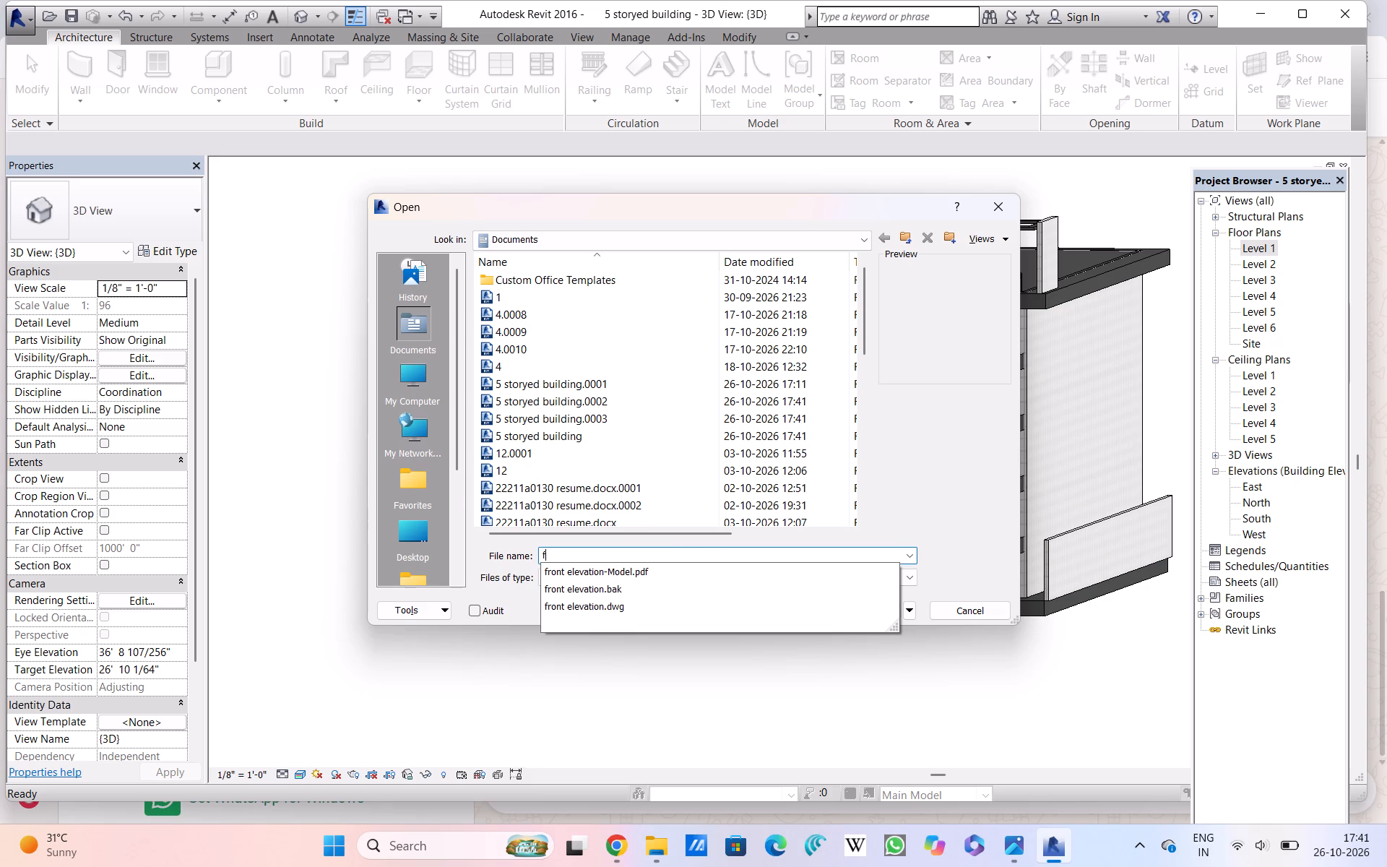
{"action": "key", "text": "BackSpace"}
{"action": "key", "text": "5"}
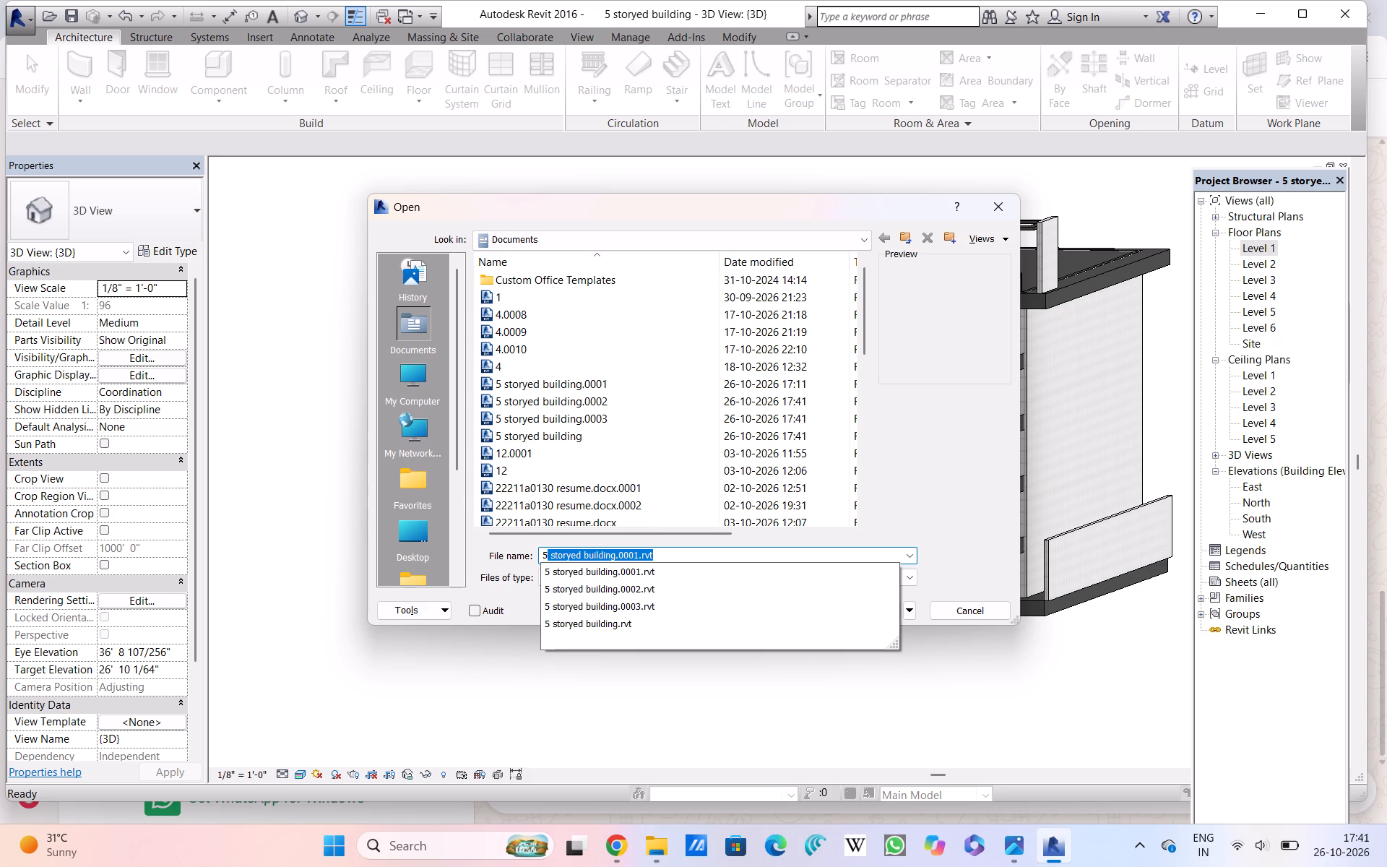
{"action": "left_click", "coordinate": [565, 578]}
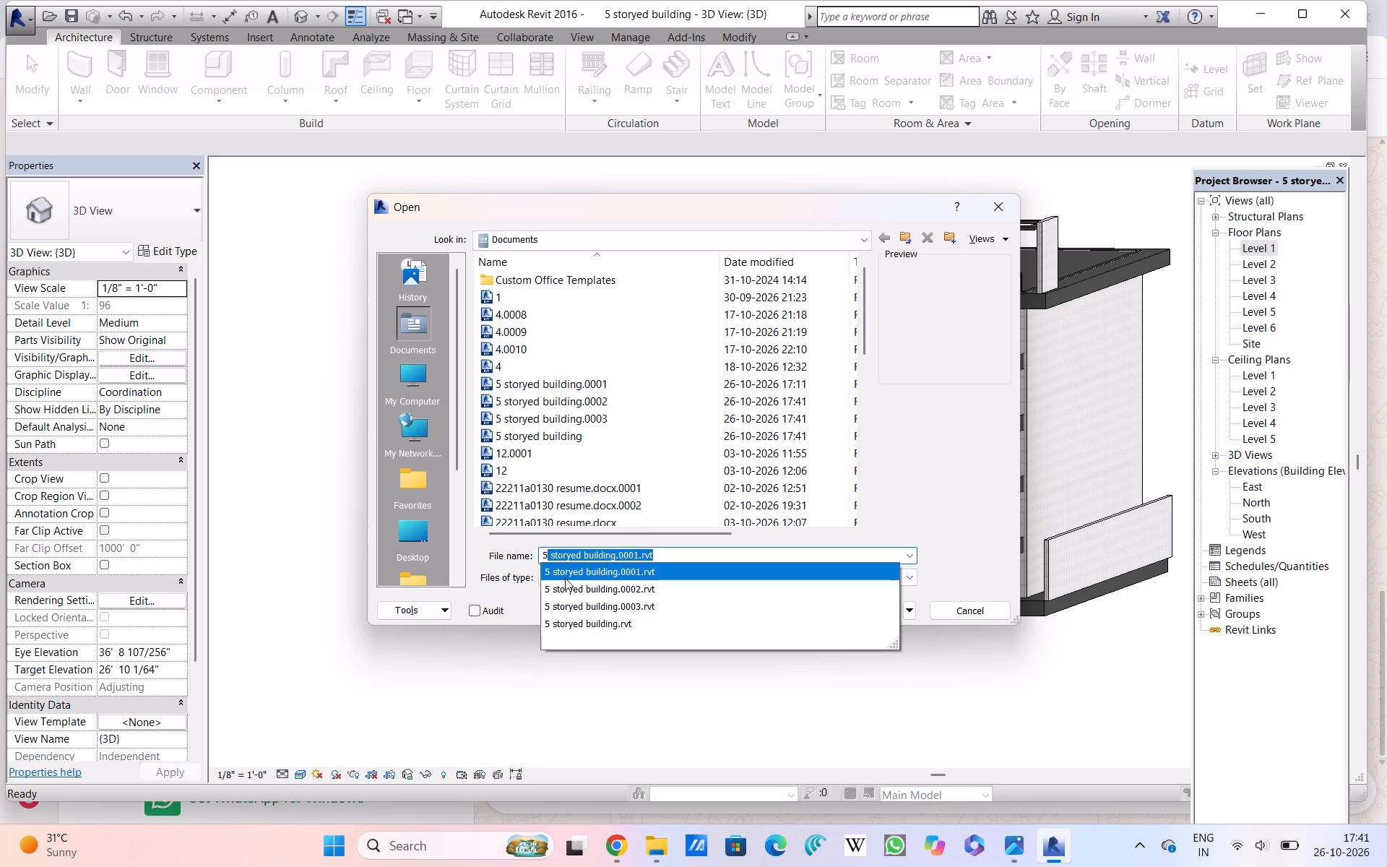
{"action": "left_click", "coordinate": [867, 611]}
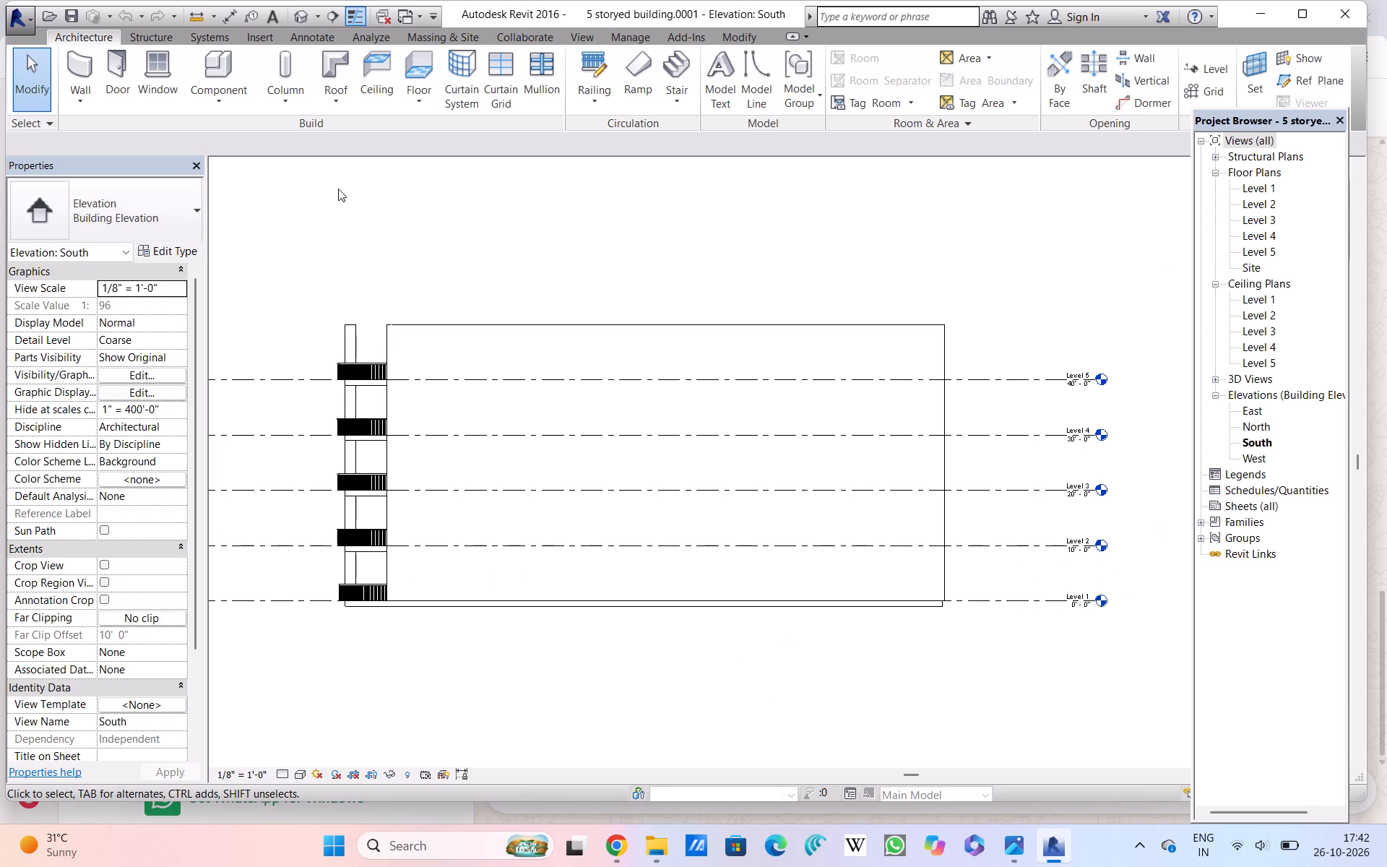
Examine the backup building's balcony facade, side walls and roof in the 3D view.
{"action": "left_click", "coordinate": [307, 15]}
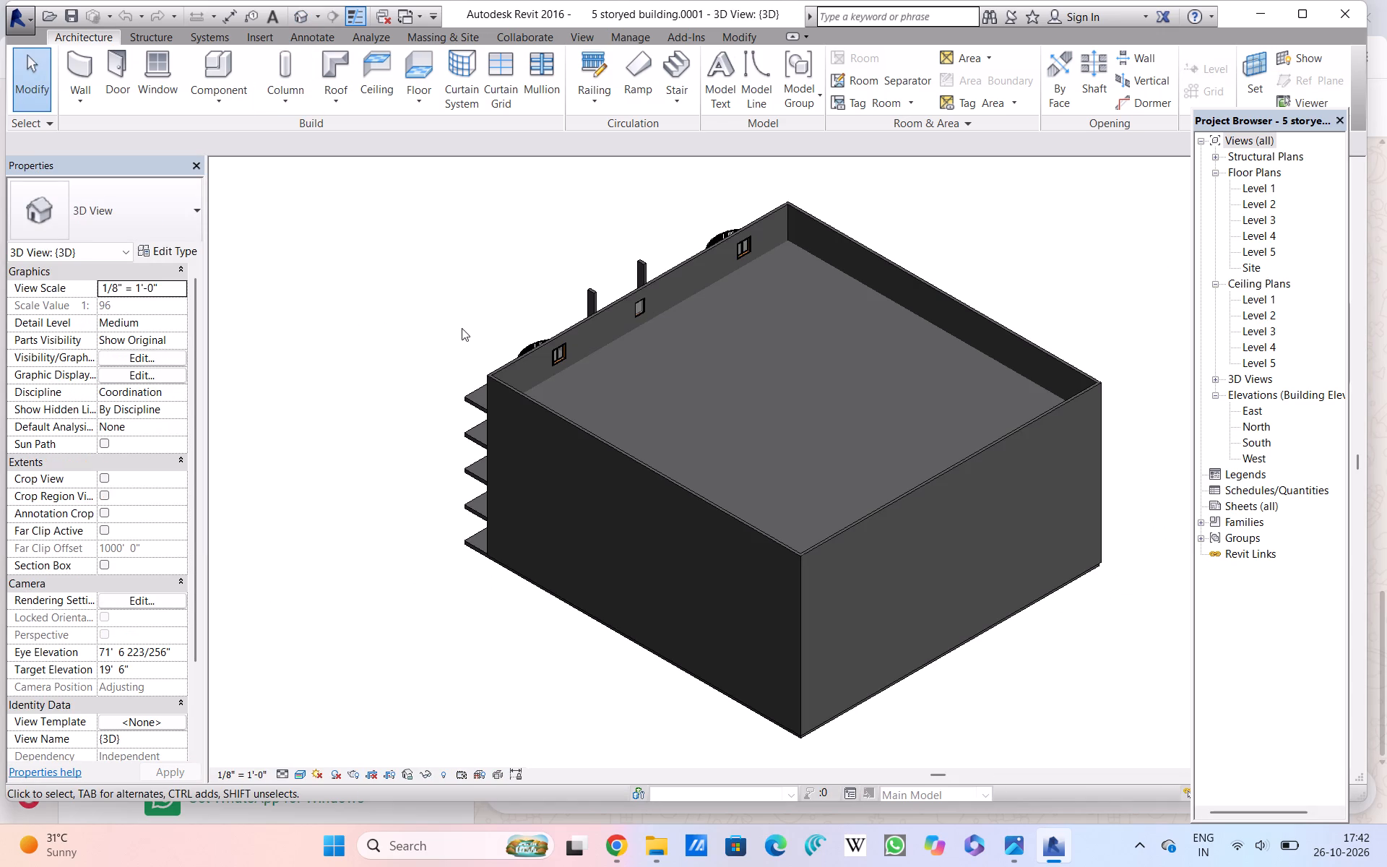
{"action": "middle_click_drag", "start_coordinate": [381, 423], "coordinate": [722, 439], "text": "shift"}
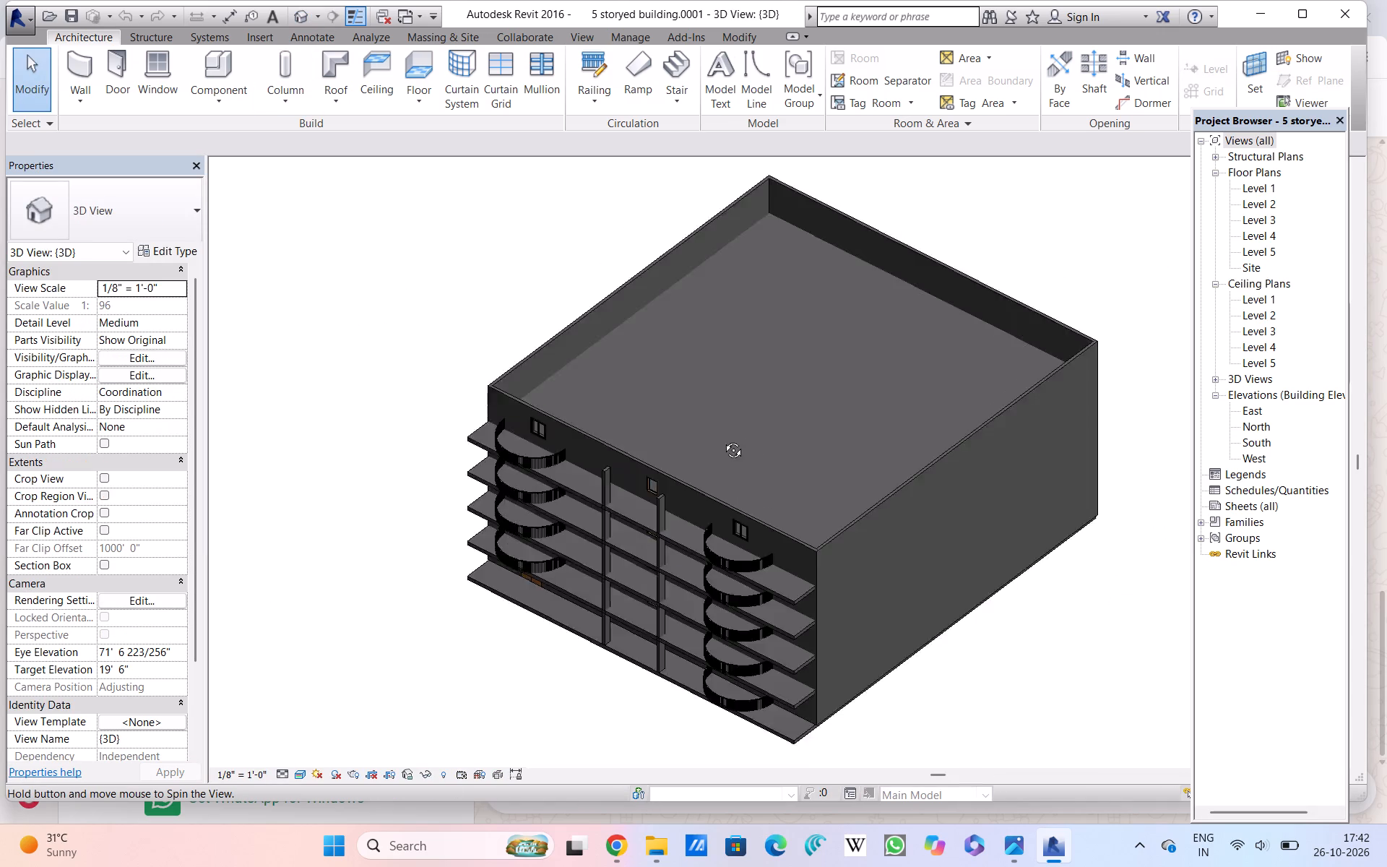
{"action": "middle_click_drag", "start_coordinate": [722, 439], "coordinate": [849, 301], "text": "shift"}
{"action": "middle_click_drag", "start_coordinate": [852, 291], "coordinate": [857, 269], "text": "shift"}
{"action": "scroll", "coordinate": [874, 405], "scroll_direction": "up", "scroll_amount": 2}
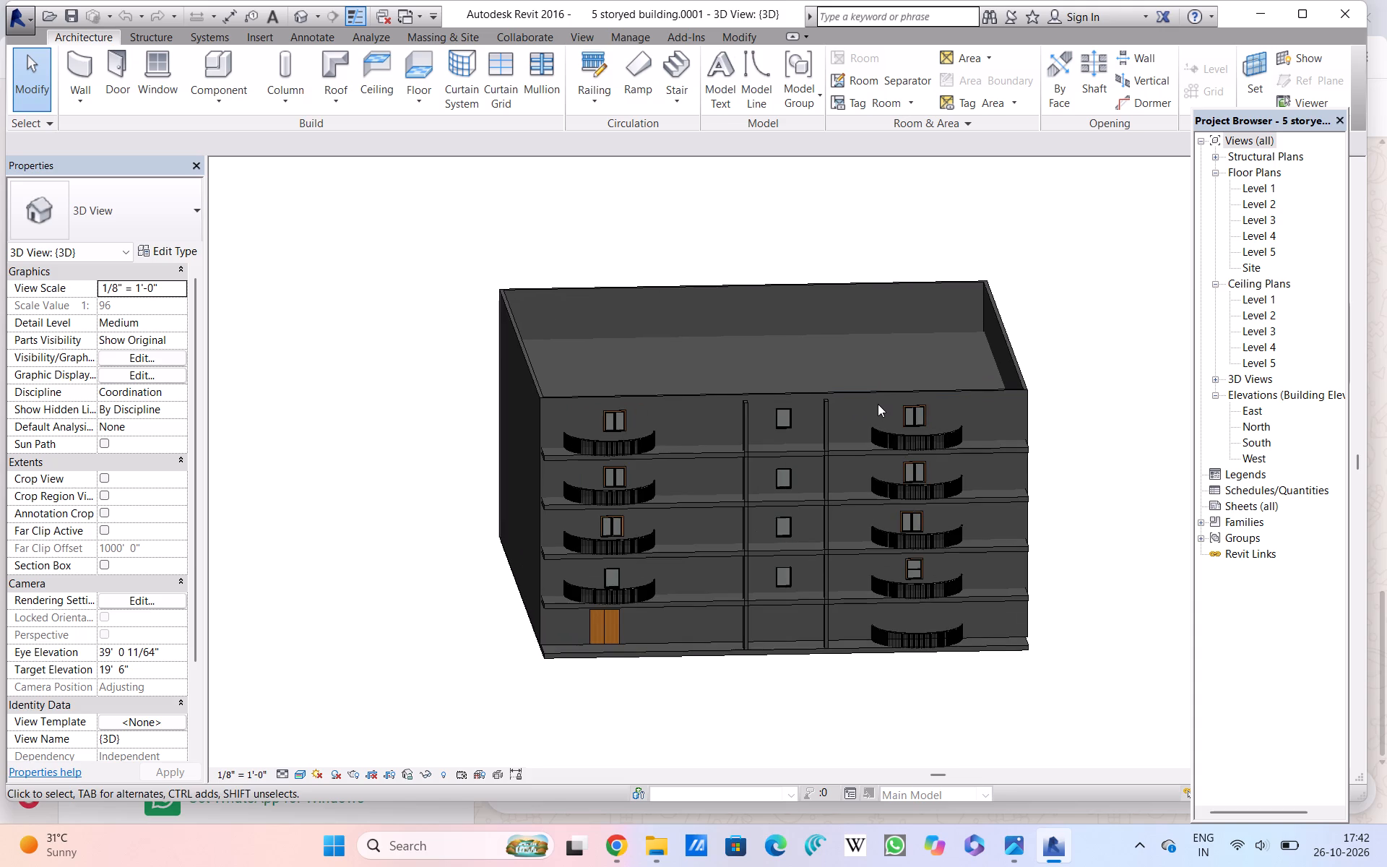
{"action": "middle_click_drag", "start_coordinate": [878, 404], "coordinate": [686, 370]}
{"action": "scroll", "coordinate": [710, 366], "scroll_direction": "up", "scroll_amount": 2}
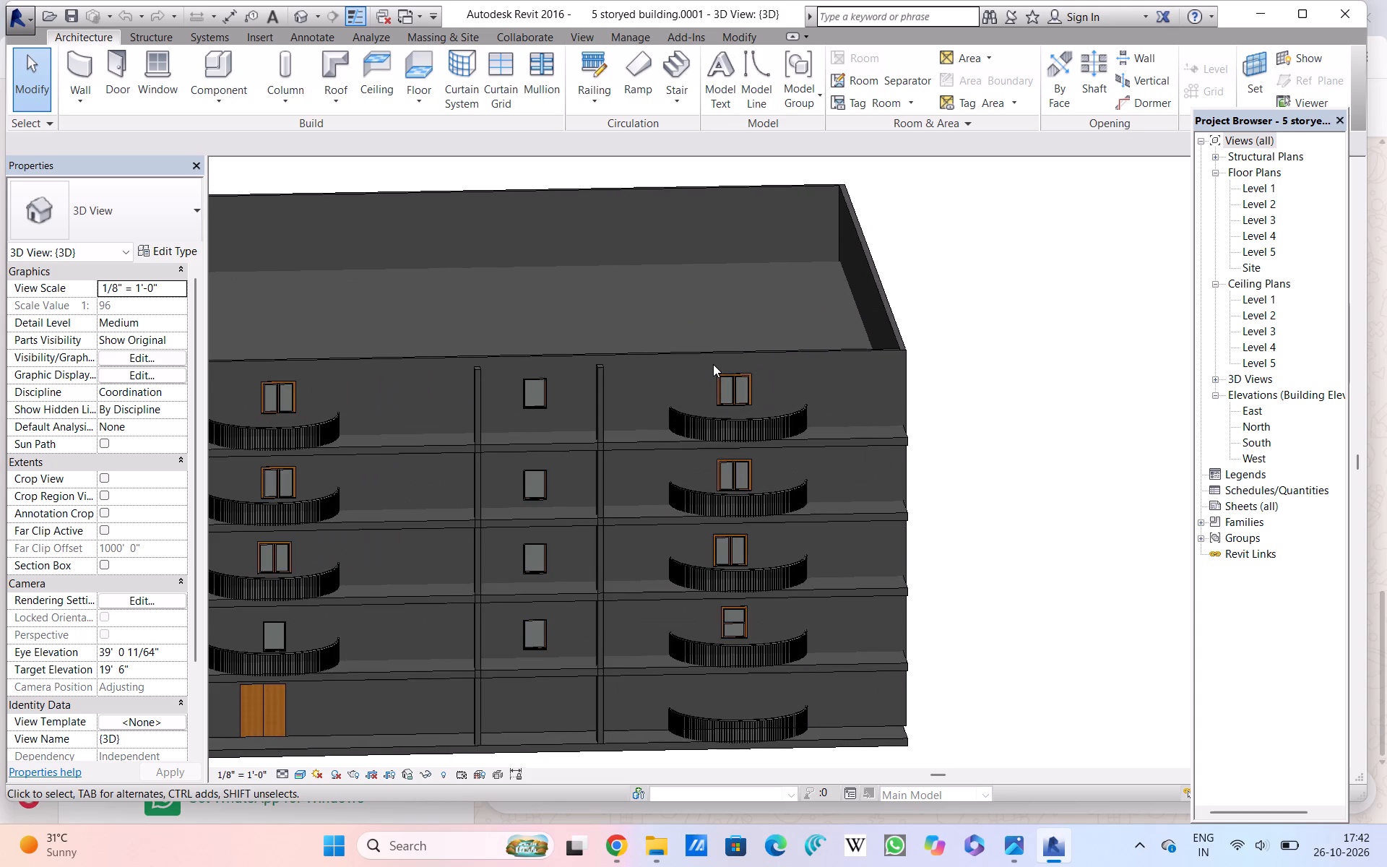
{"action": "scroll", "coordinate": [714, 364], "scroll_direction": "down", "scroll_amount": 4}
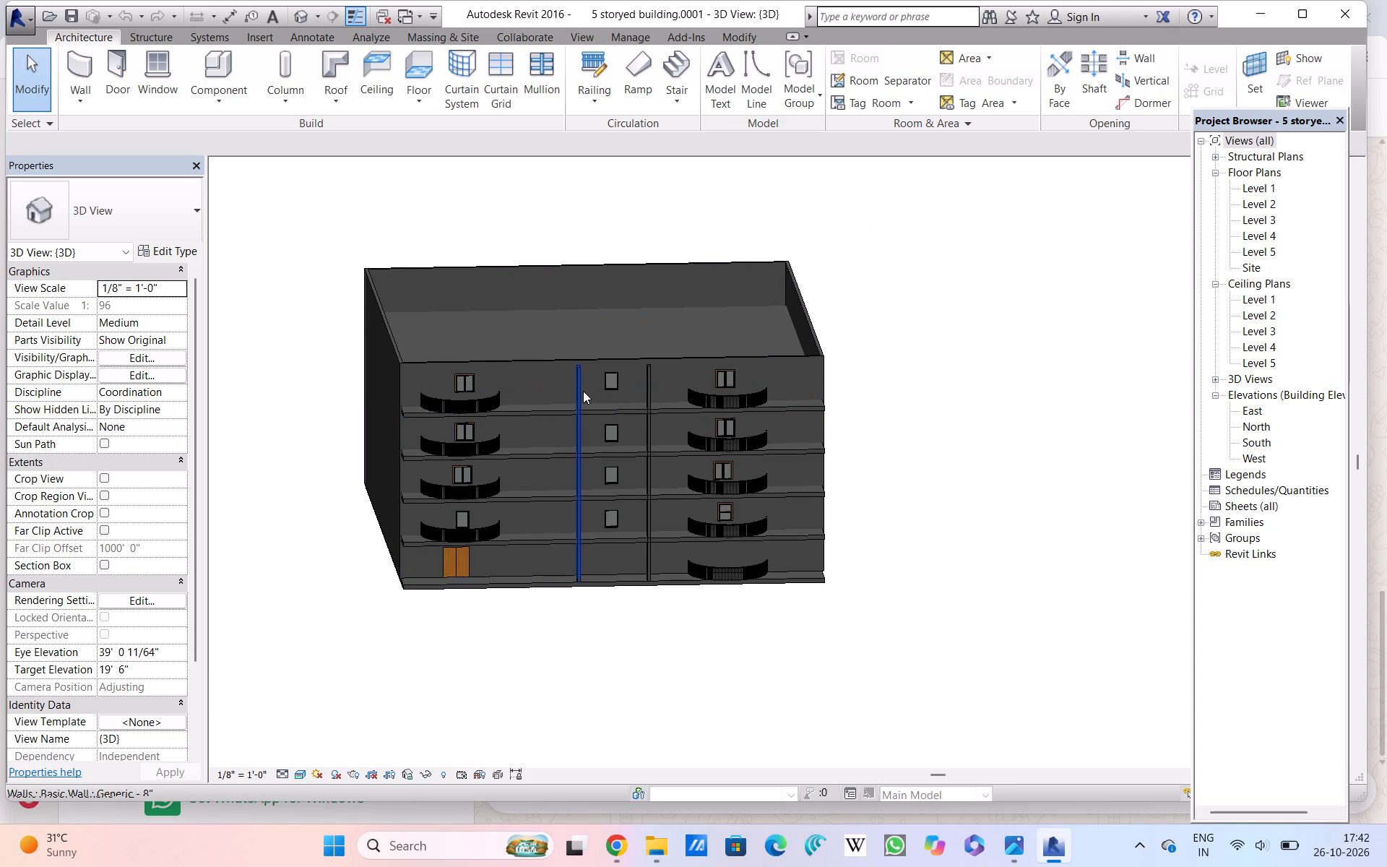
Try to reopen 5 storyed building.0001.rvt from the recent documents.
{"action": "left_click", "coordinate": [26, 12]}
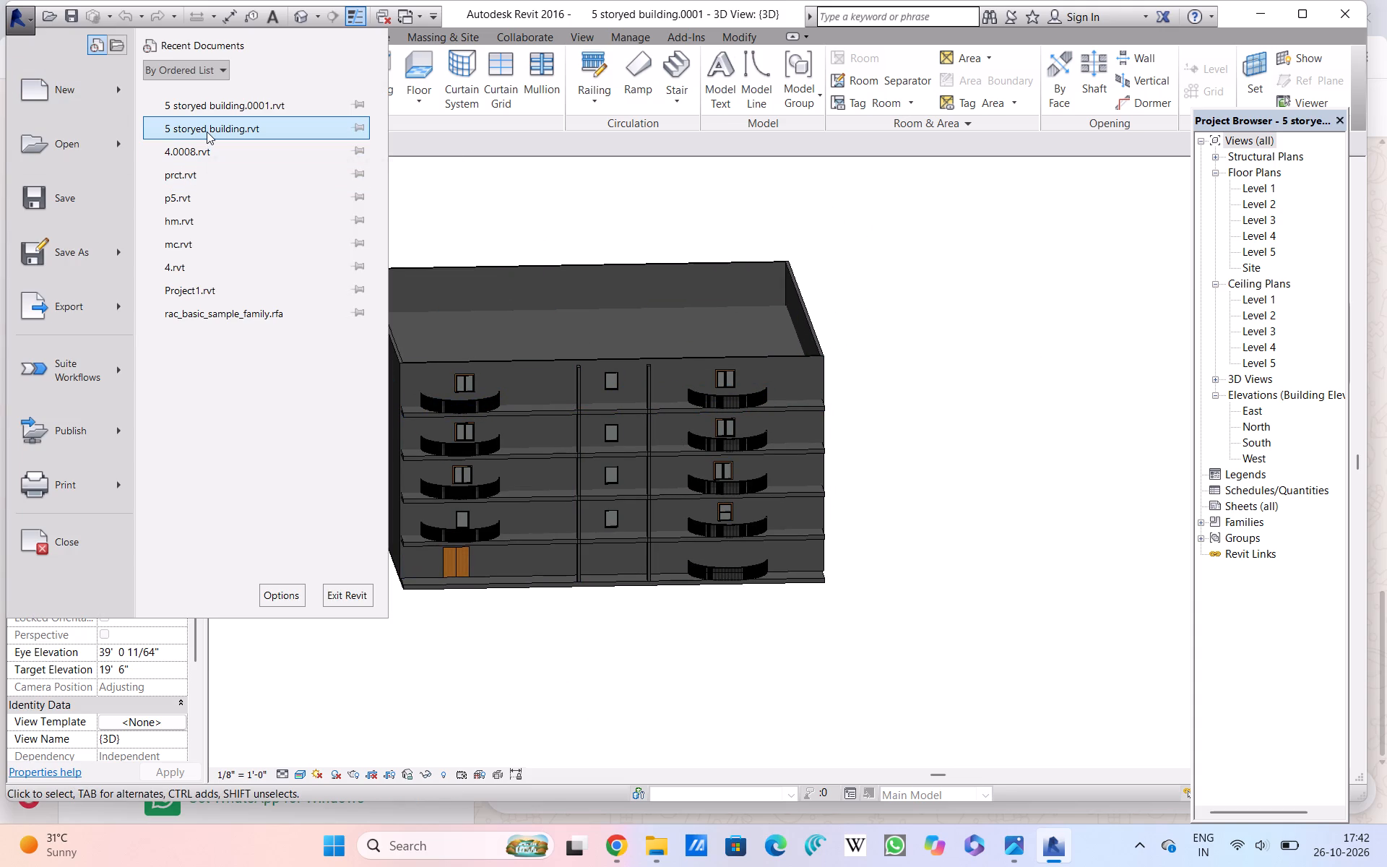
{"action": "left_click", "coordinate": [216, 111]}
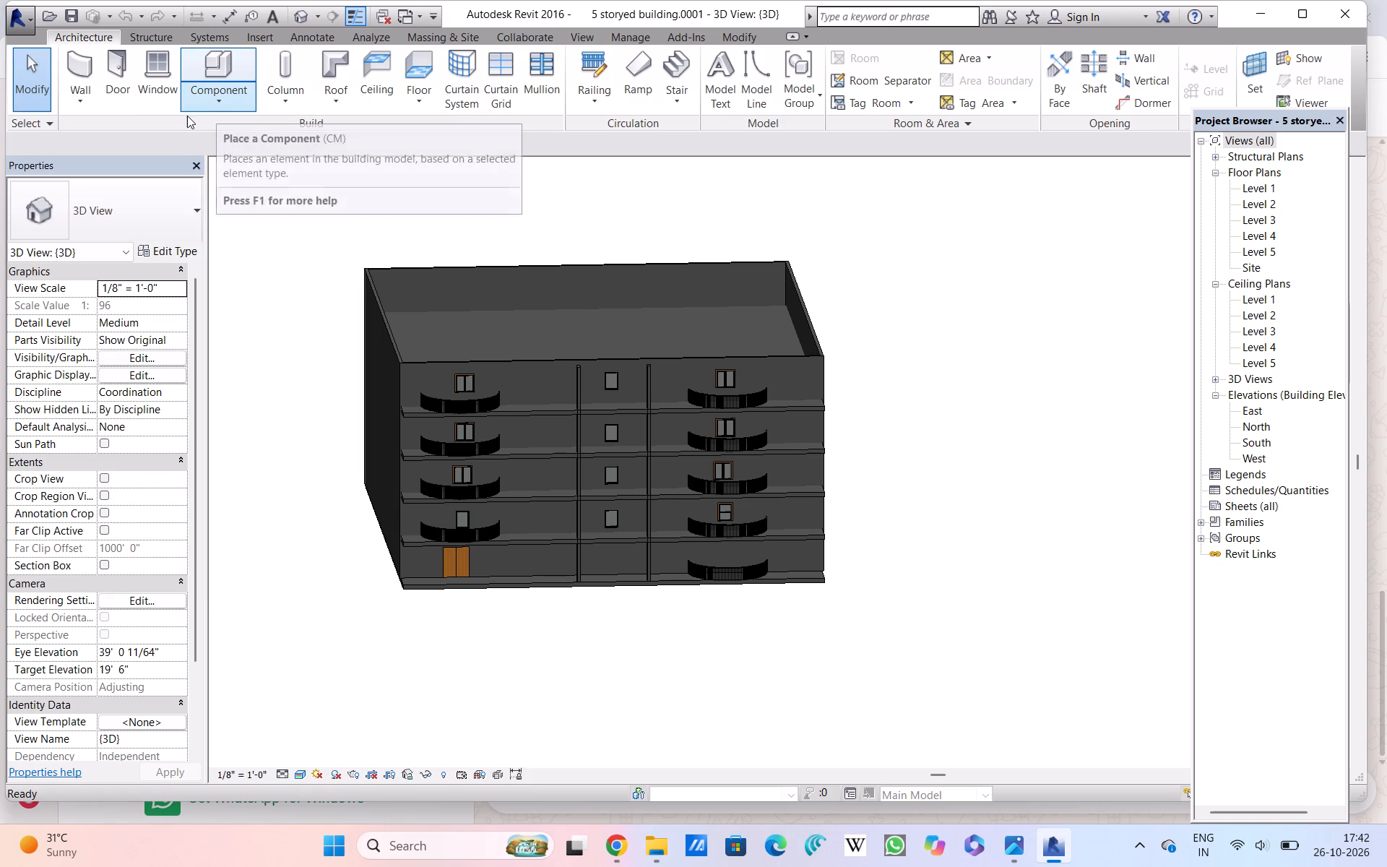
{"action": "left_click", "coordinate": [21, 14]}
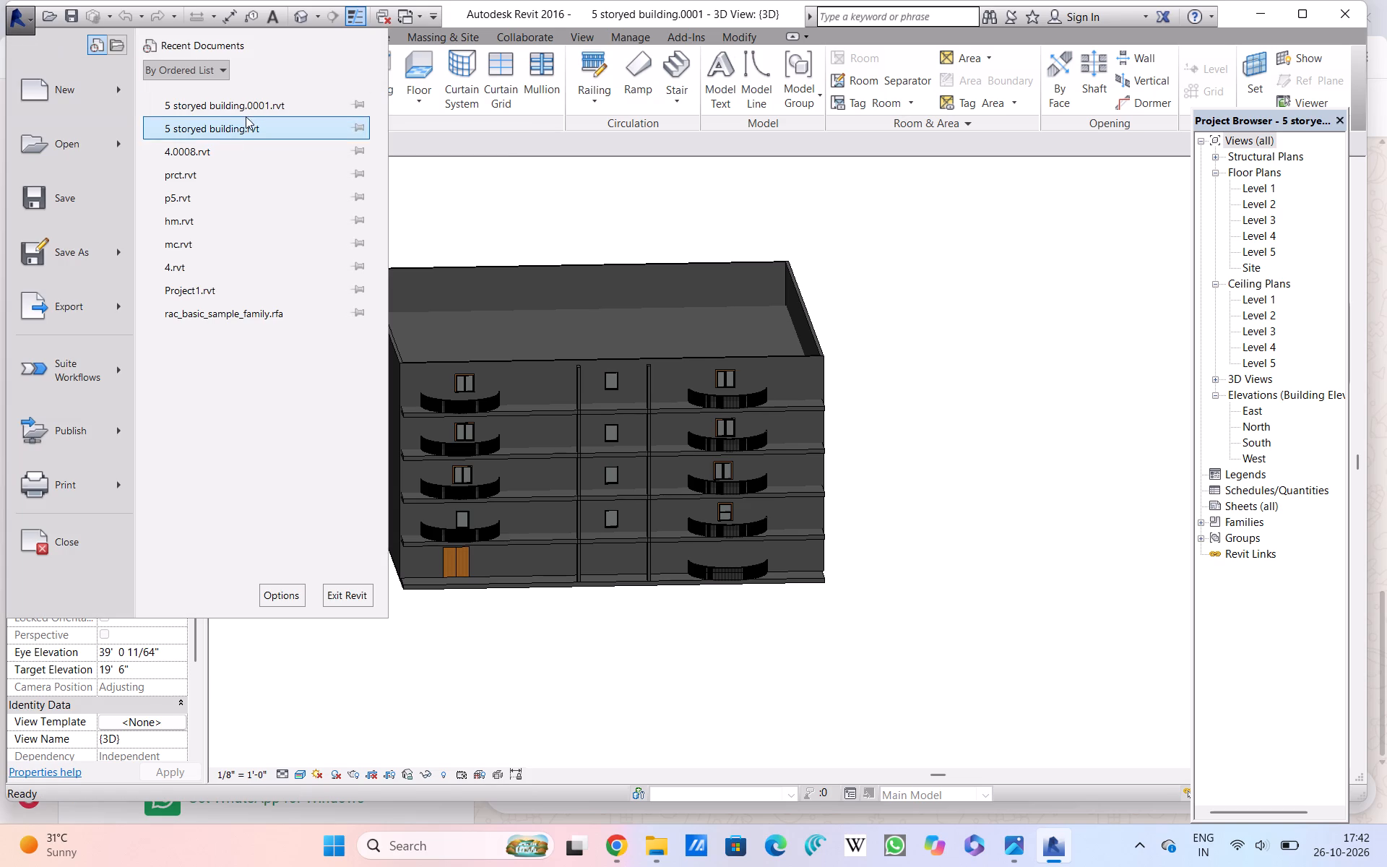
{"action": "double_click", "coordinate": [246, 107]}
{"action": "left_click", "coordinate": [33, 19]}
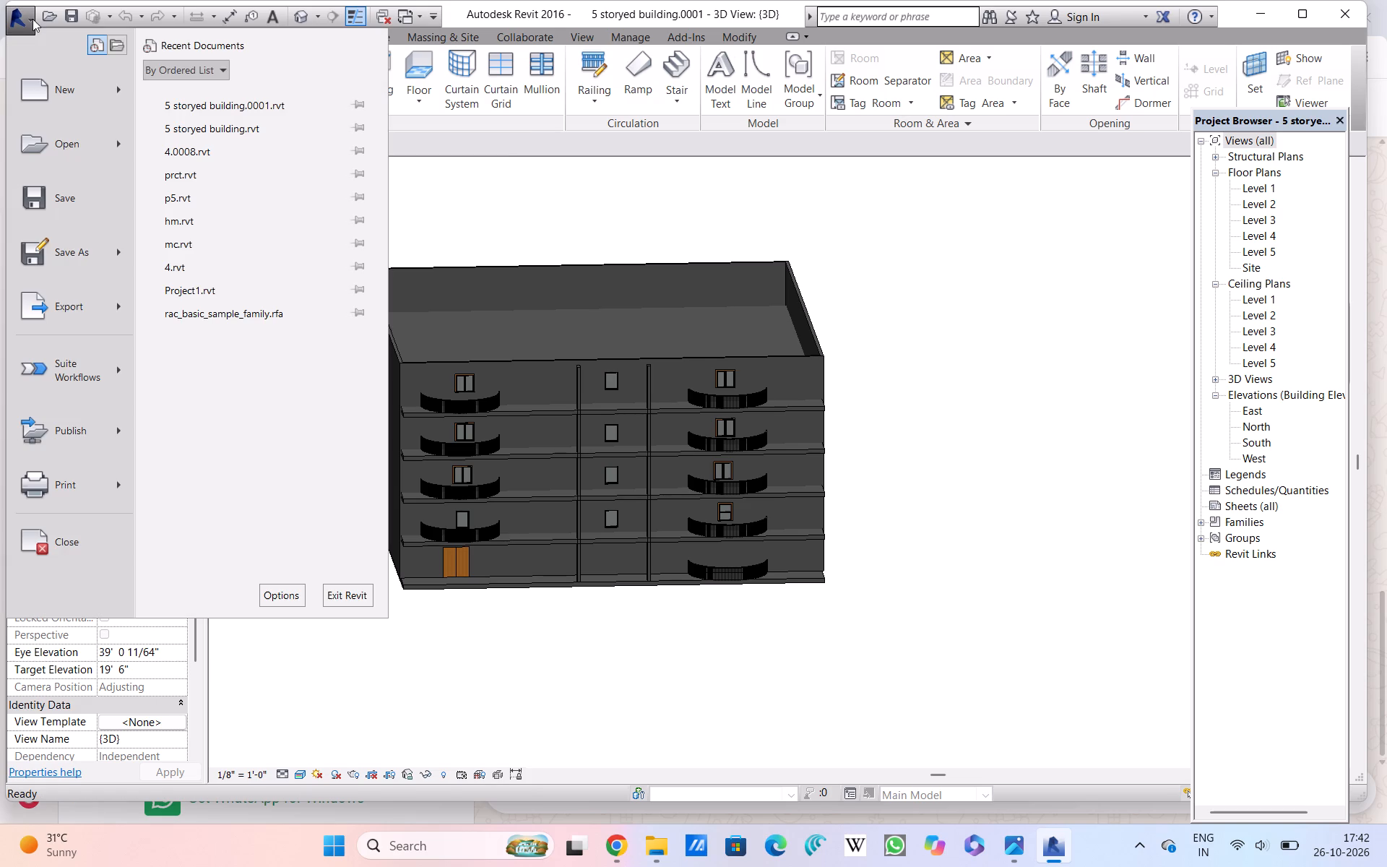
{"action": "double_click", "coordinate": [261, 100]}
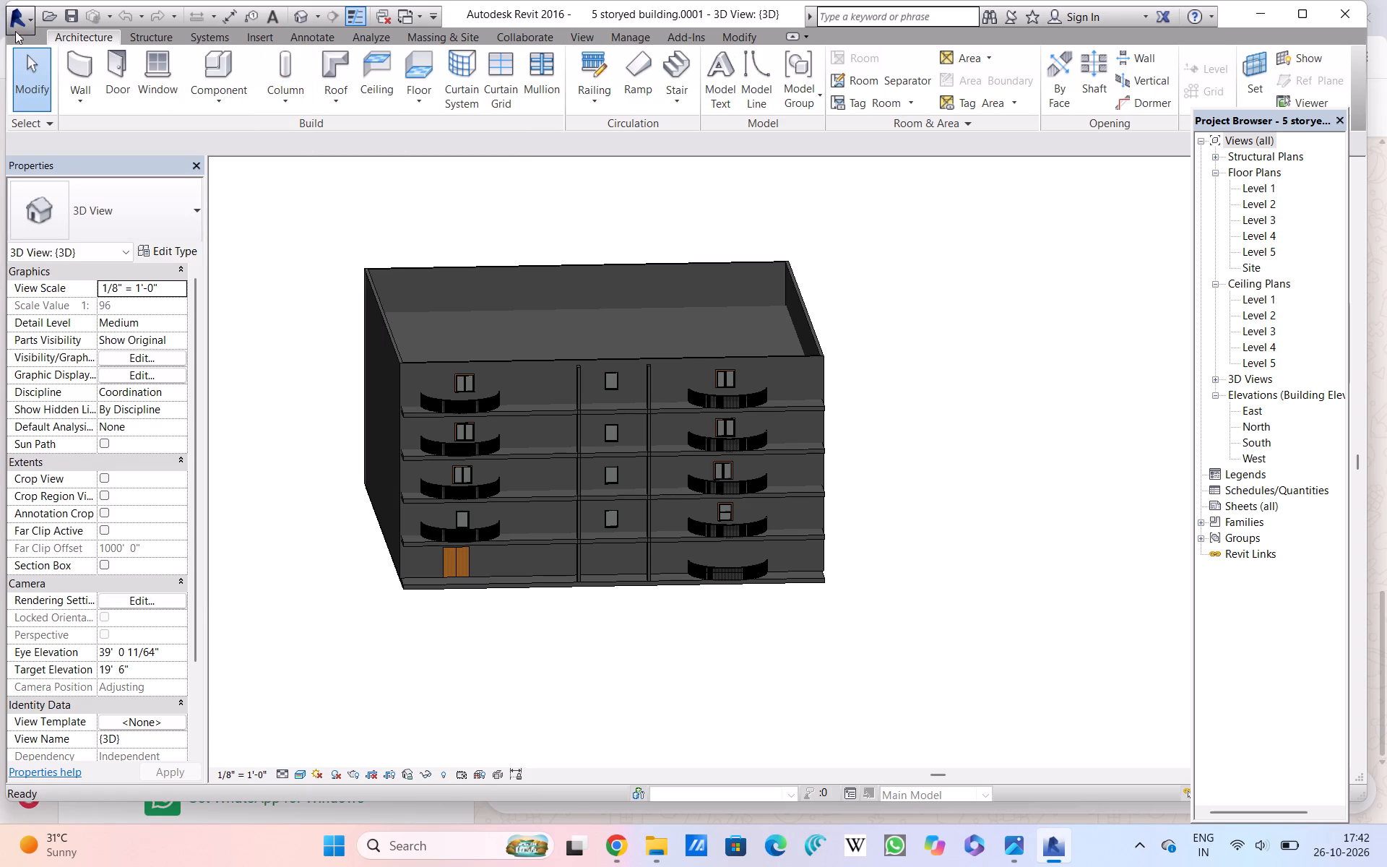
Open 5 storyed building.rvt from the recent documents and show the current building in 3D.
{"action": "left_click", "coordinate": [10, 22]}
{"action": "left_click", "coordinate": [203, 119]}
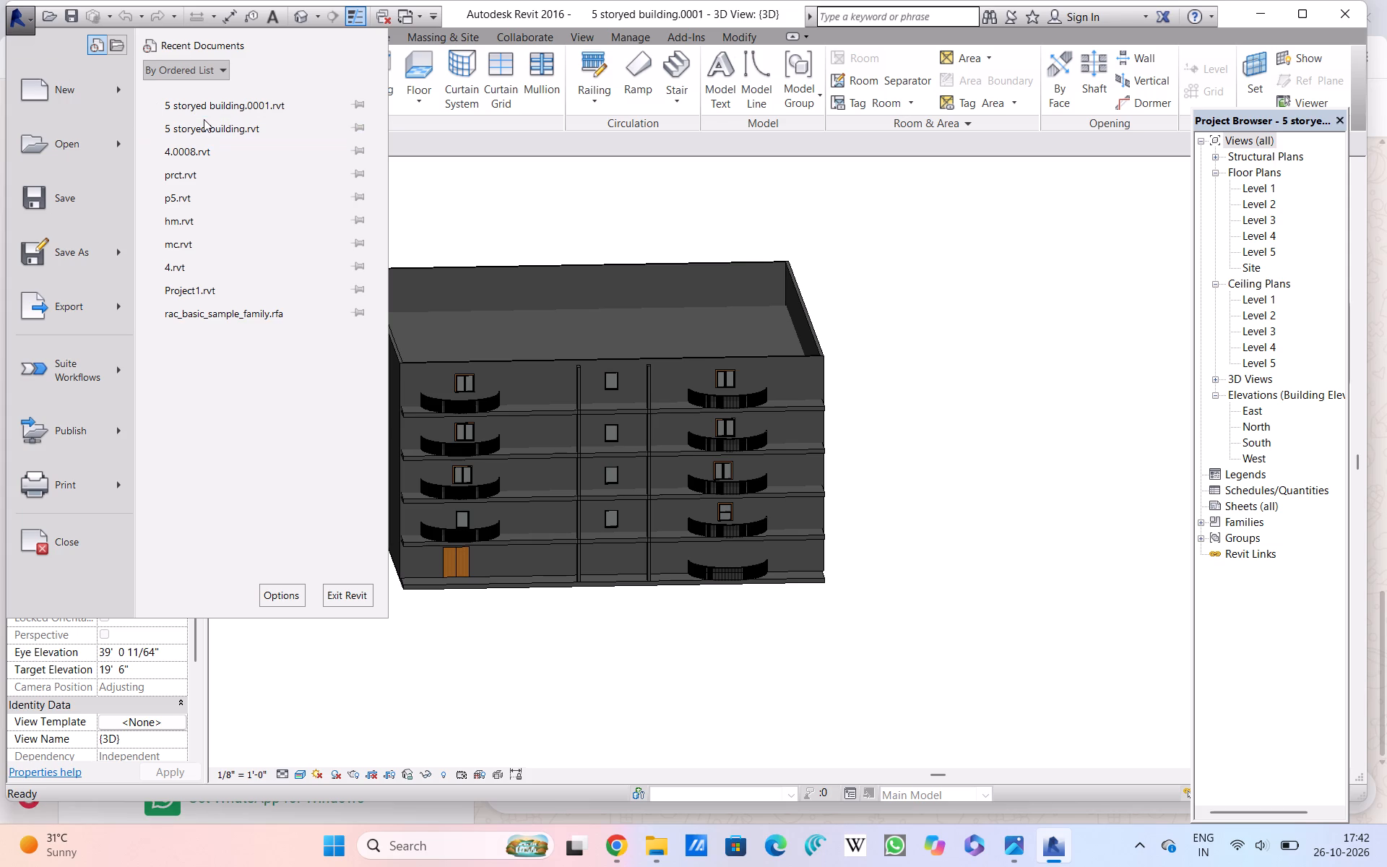
{"action": "double_click", "coordinate": [204, 124]}
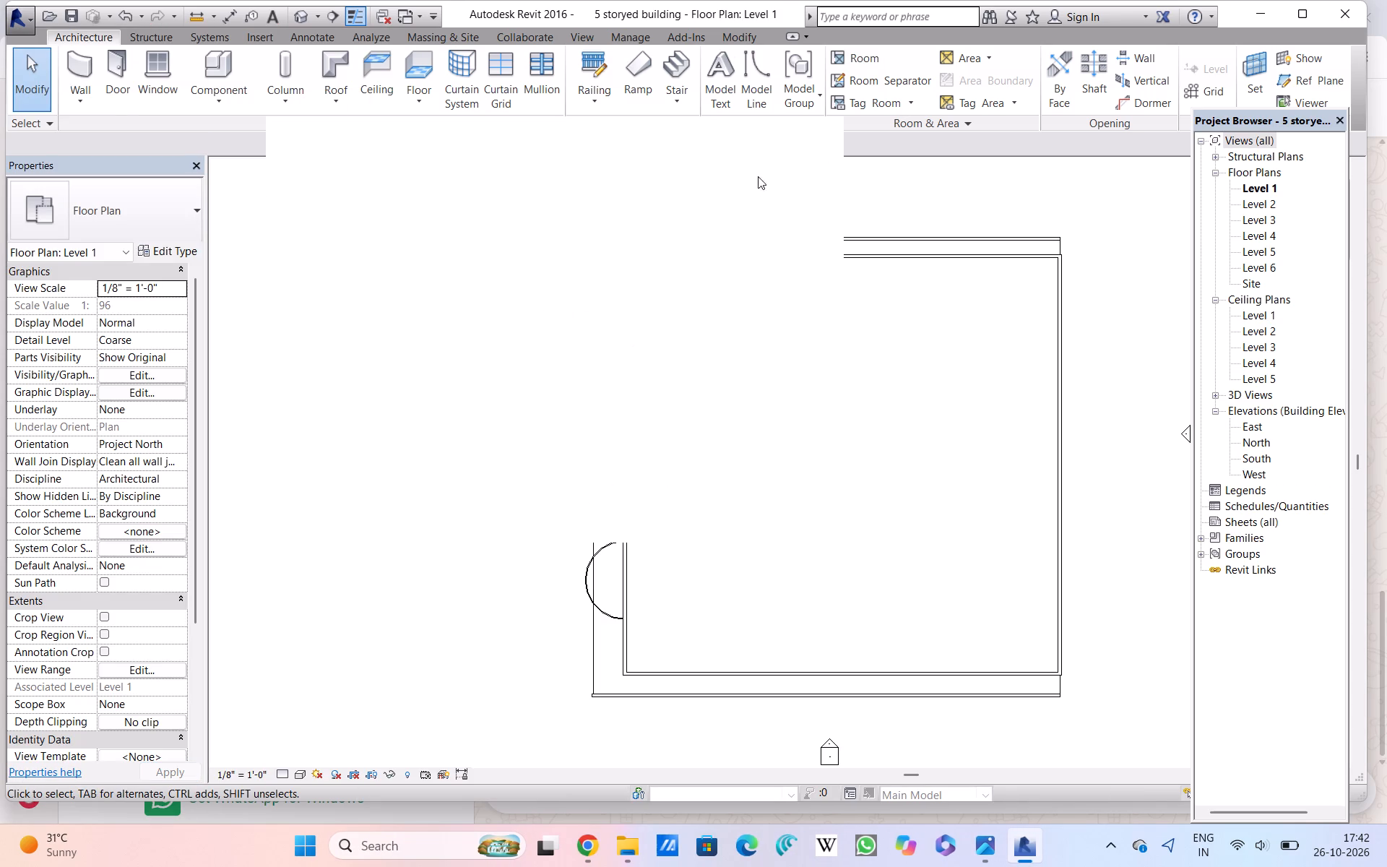
{"action": "left_click", "coordinate": [813, 133]}
{"action": "left_click", "coordinate": [813, 142]}
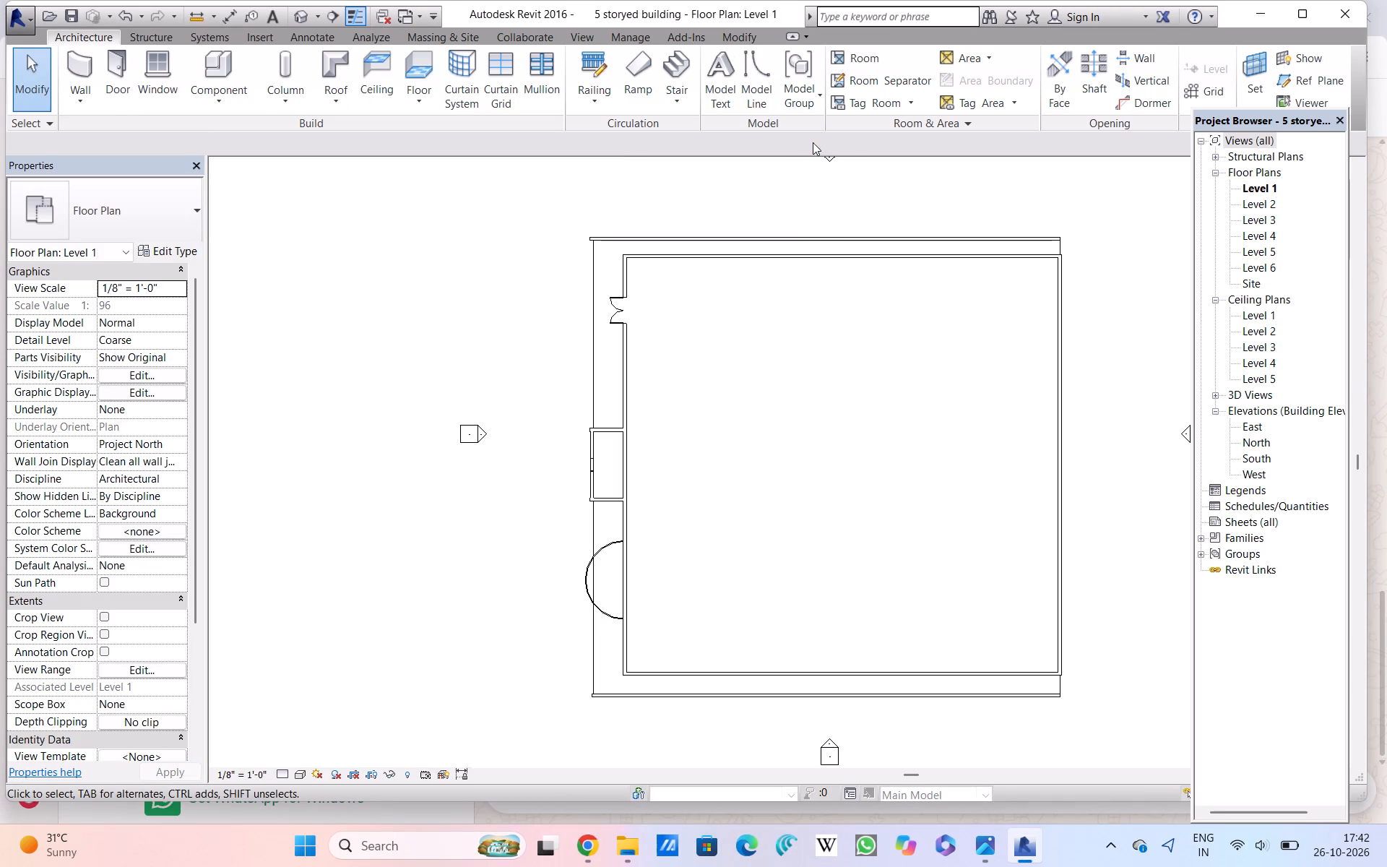
{"action": "left_click", "coordinate": [301, 17]}
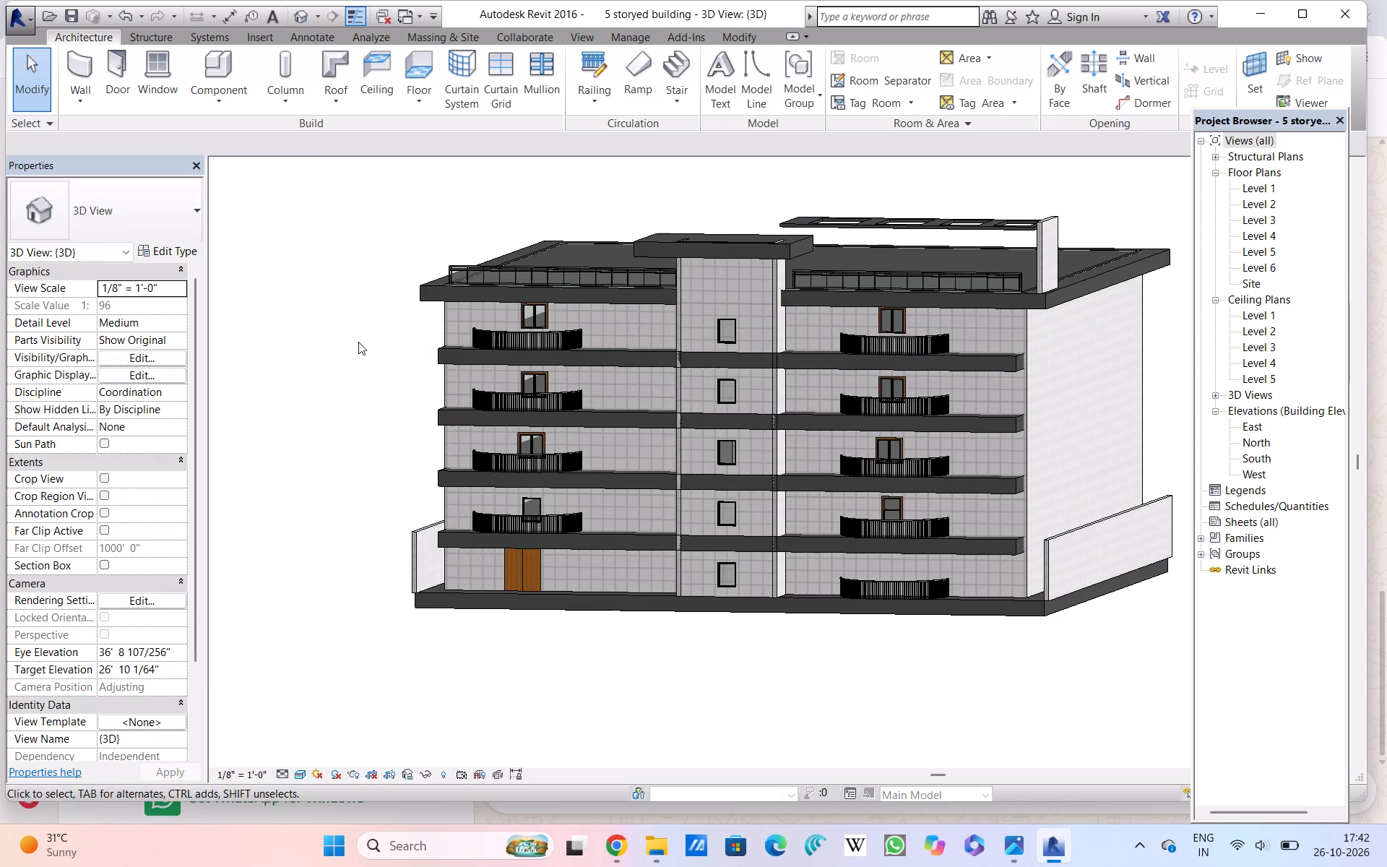
Return to the backup project 5 storyed building.0001.rvt from the recent documents.
{"action": "left_click", "coordinate": [25, 24]}
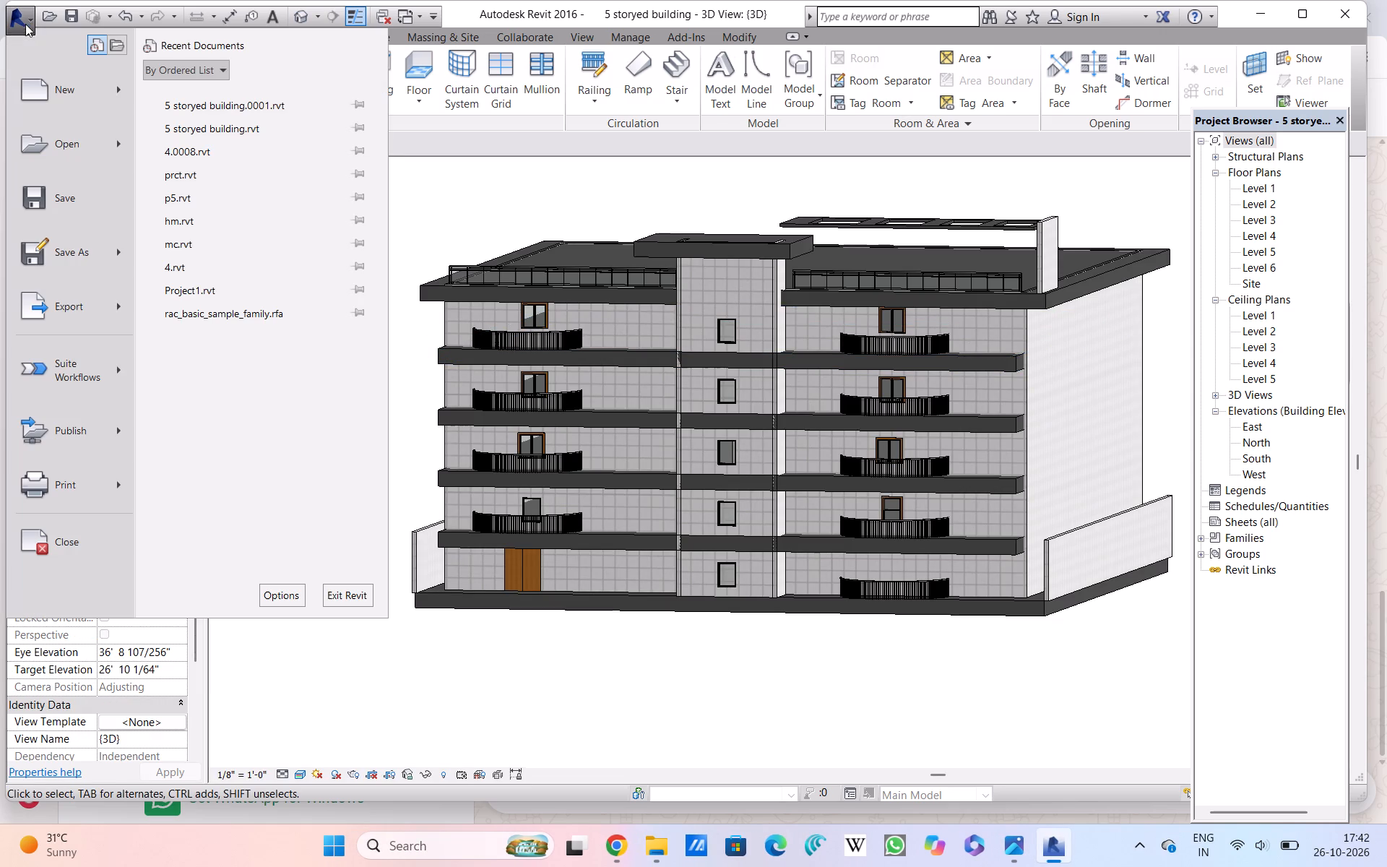
{"action": "left_click", "coordinate": [233, 138]}
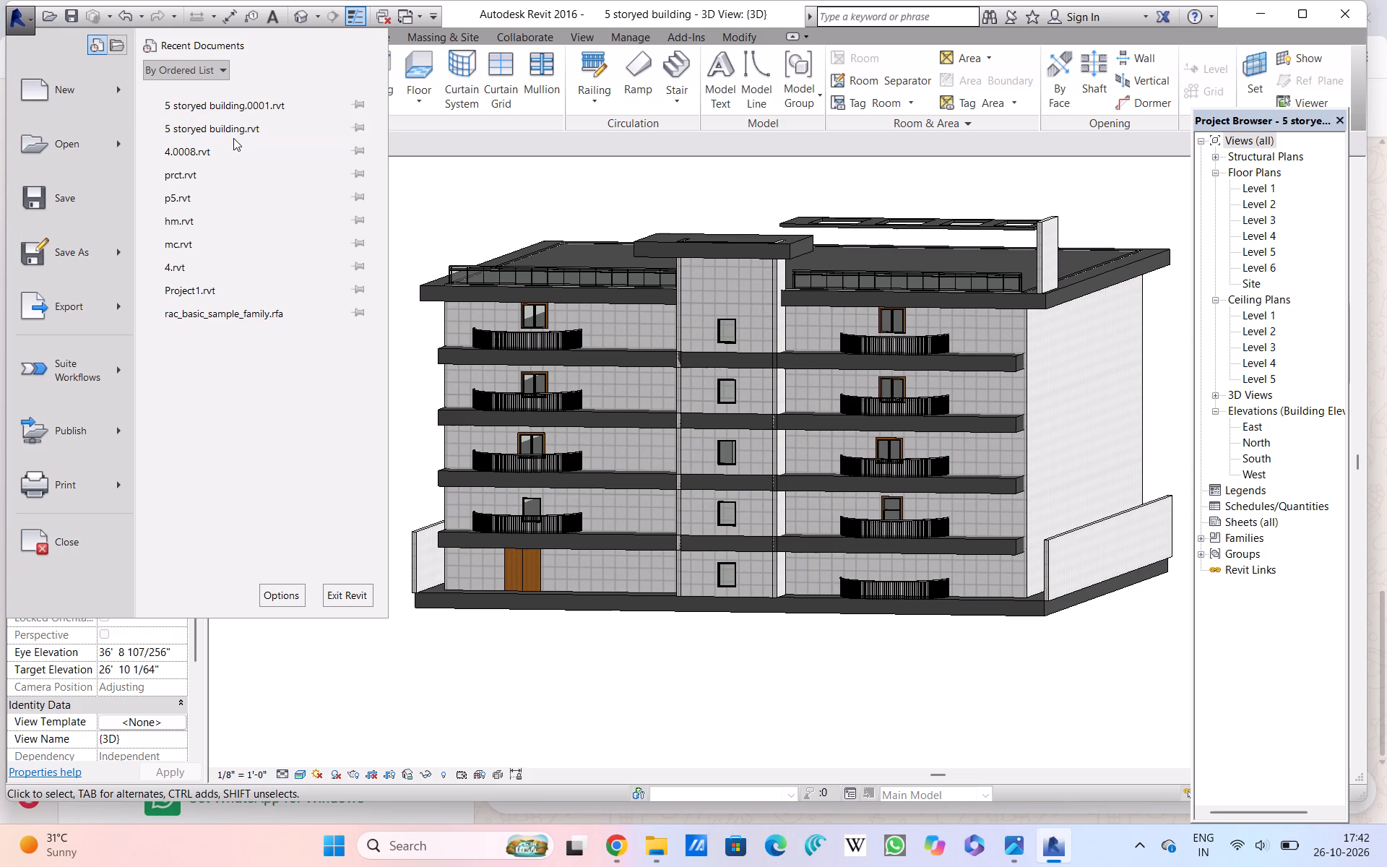
{"action": "left_click", "coordinate": [233, 135]}
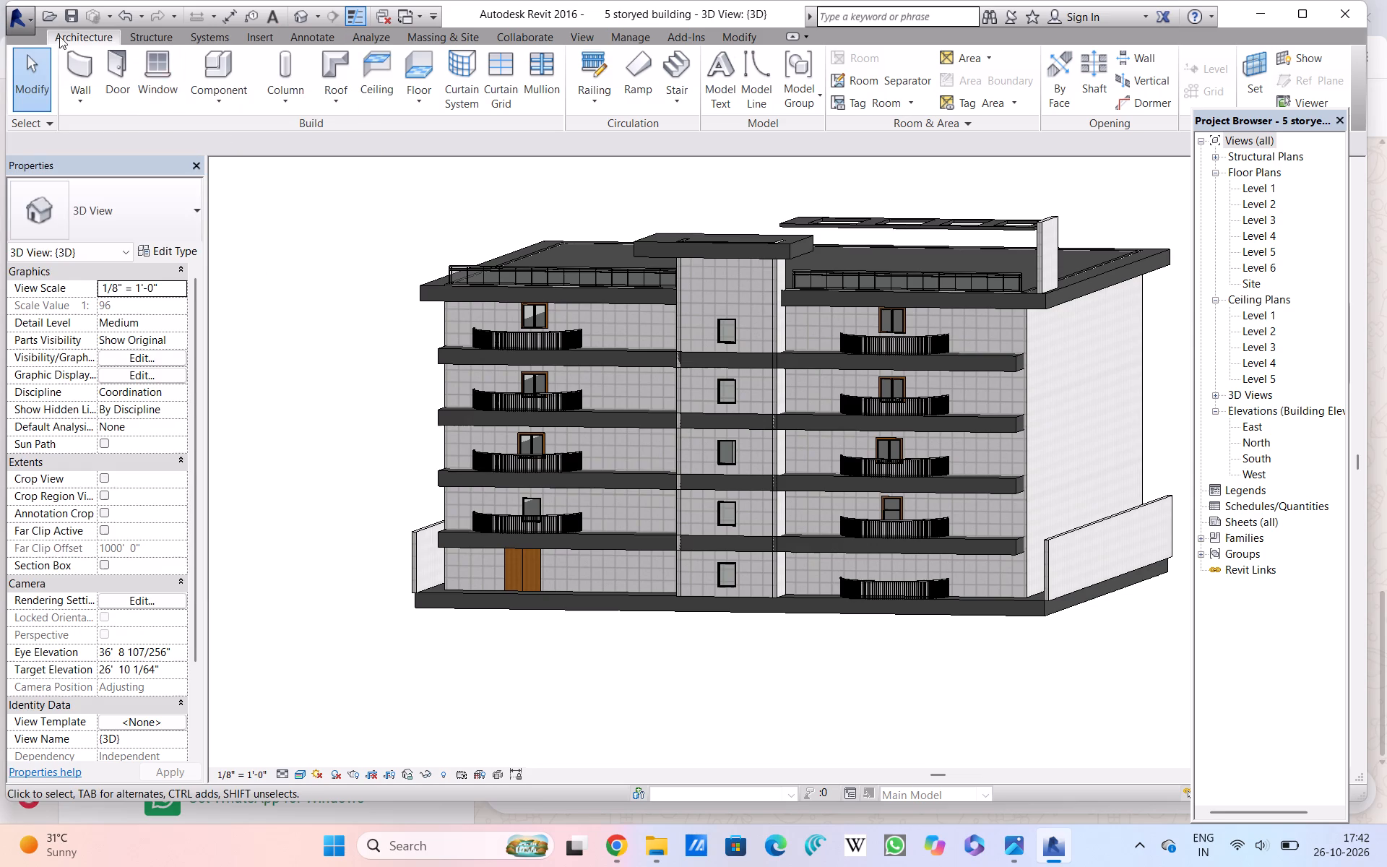
{"action": "left_click", "coordinate": [20, 23]}
{"action": "left_click", "coordinate": [183, 92]}
{"action": "left_click", "coordinate": [185, 95]}
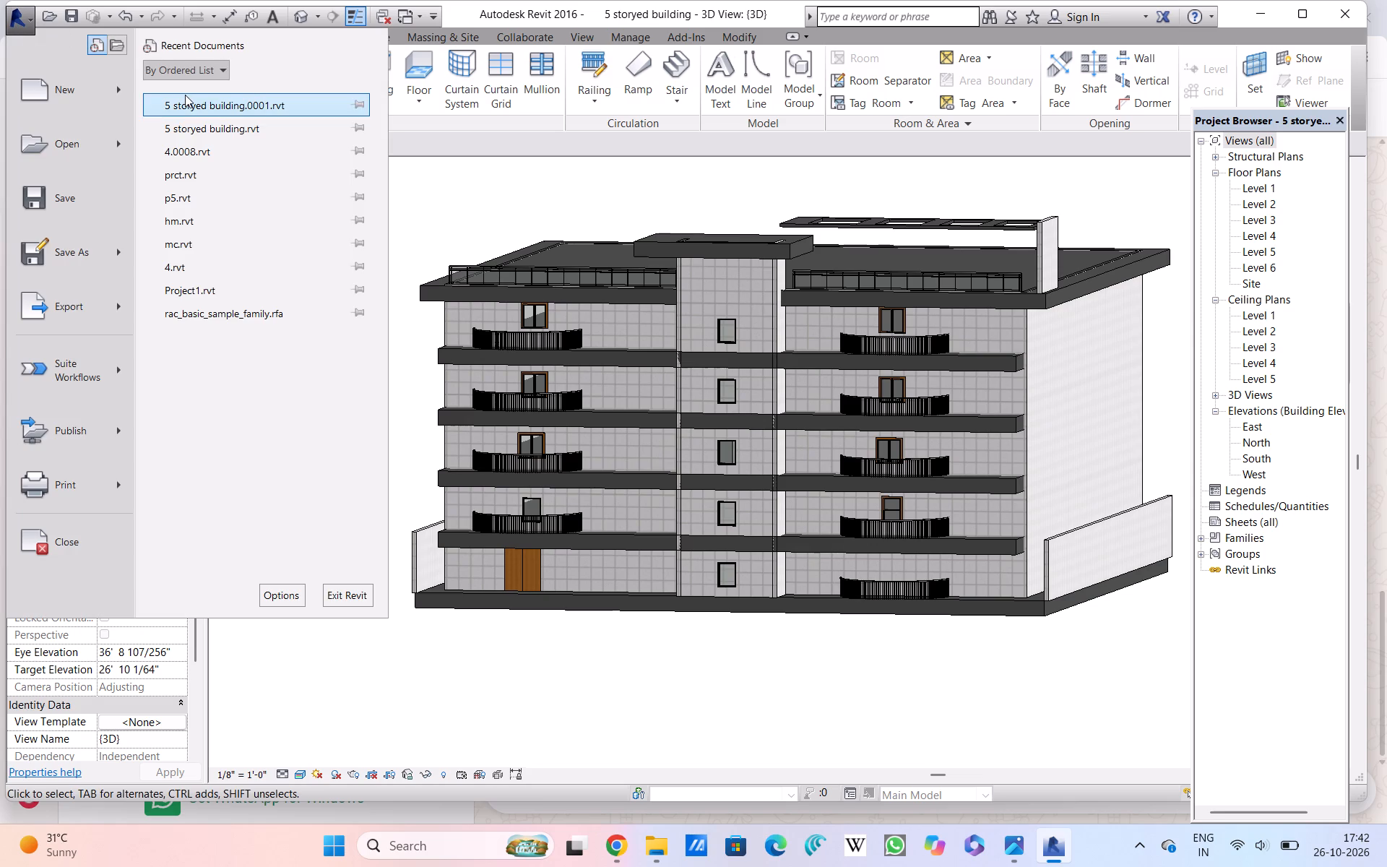
{"action": "triple_click", "coordinate": [187, 103]}
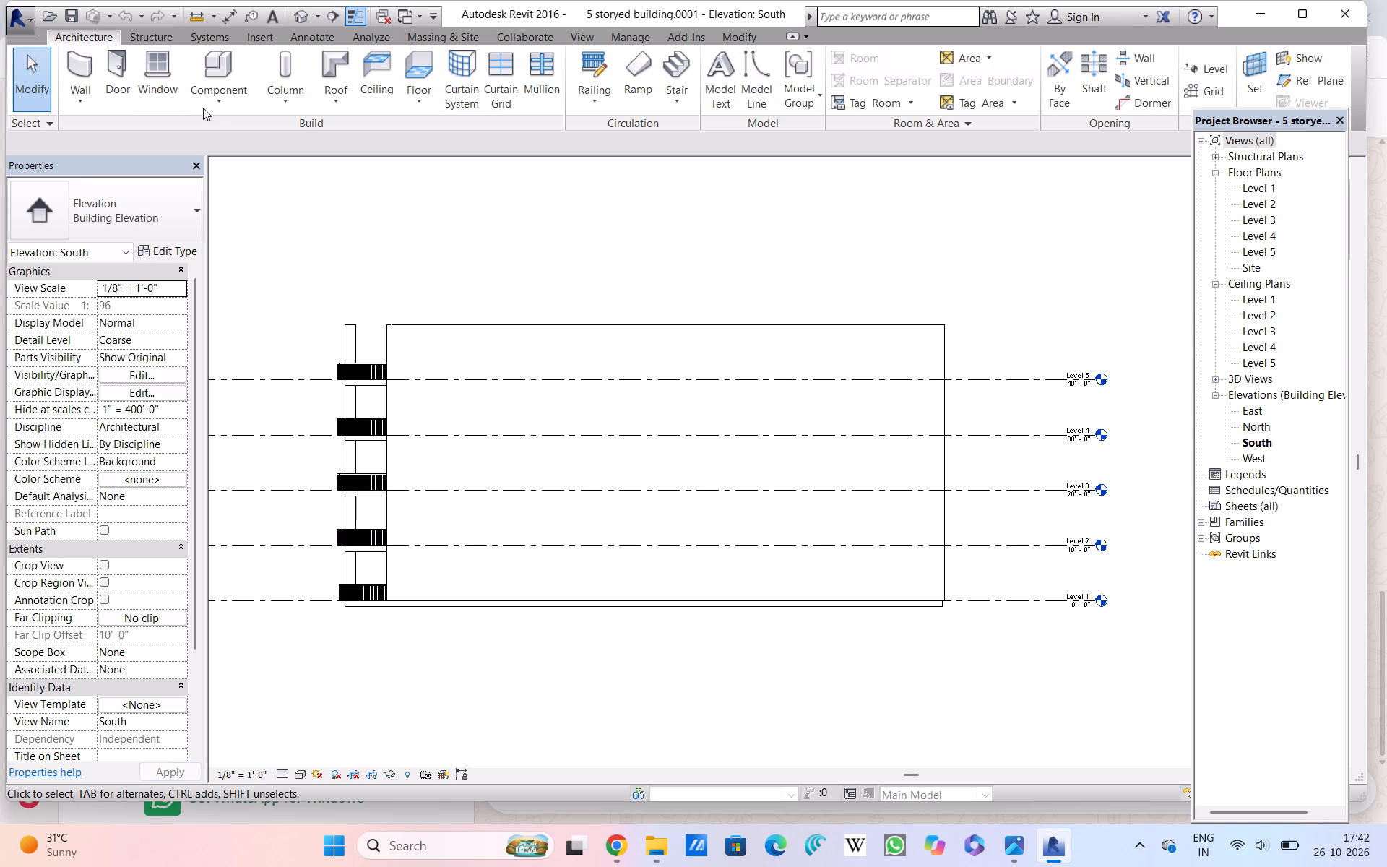
{"action": "left_click", "coordinate": [12, 24]}
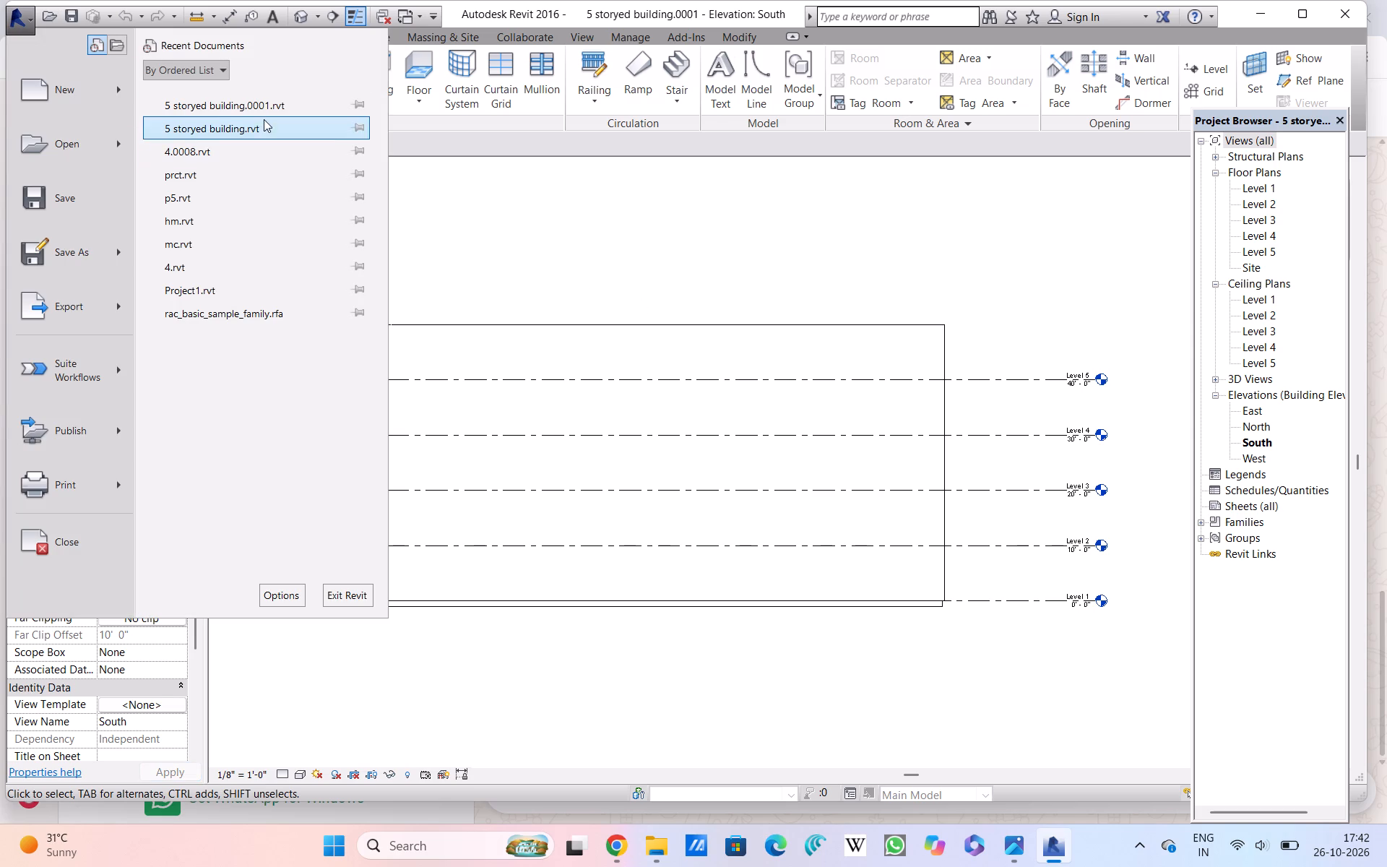
{"action": "left_click", "coordinate": [265, 108]}
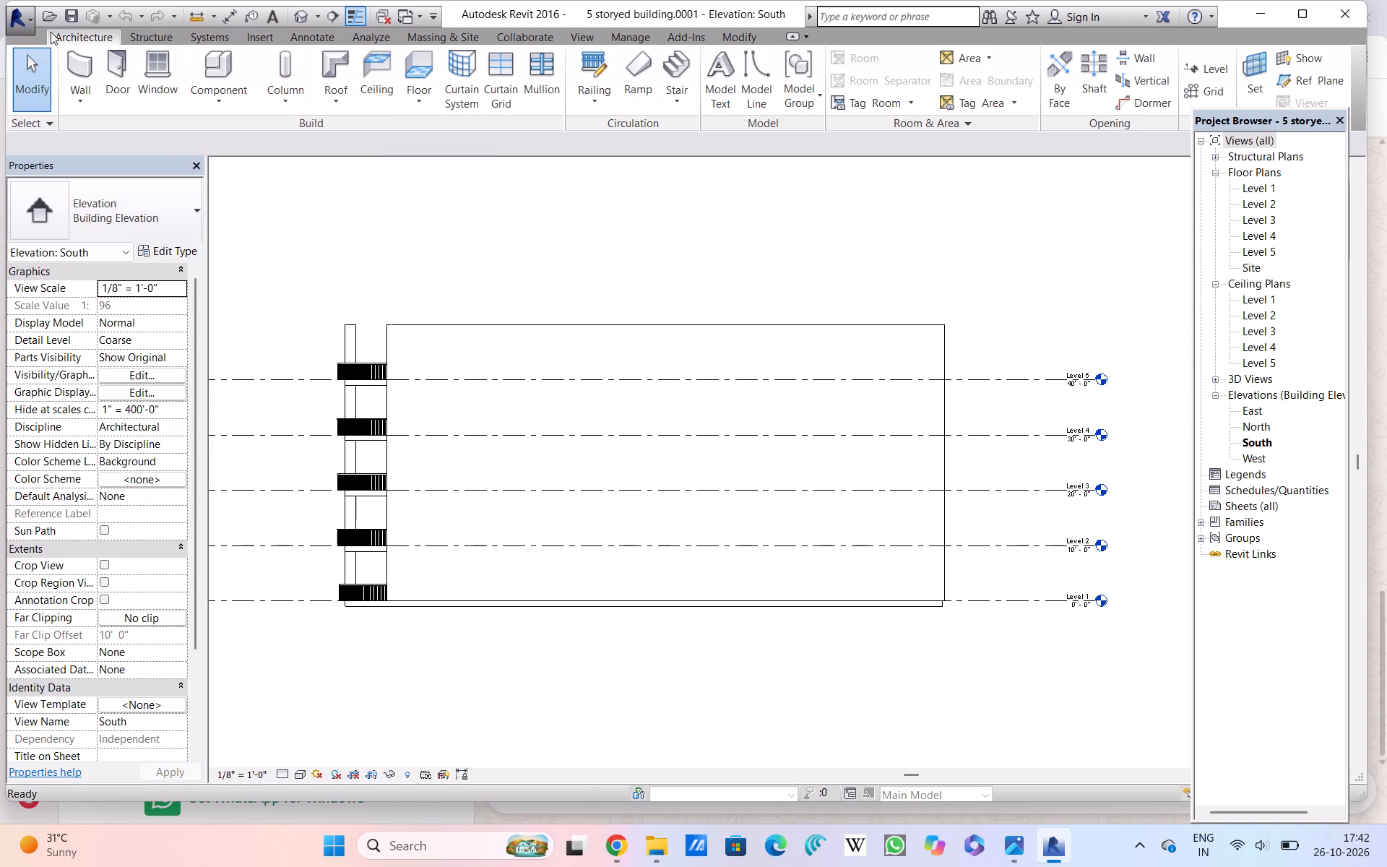
Switch to 5 storyed building.rvt from the recent documents and show it in 3D.
{"action": "left_click", "coordinate": [32, 23]}
{"action": "double_click", "coordinate": [256, 128]}
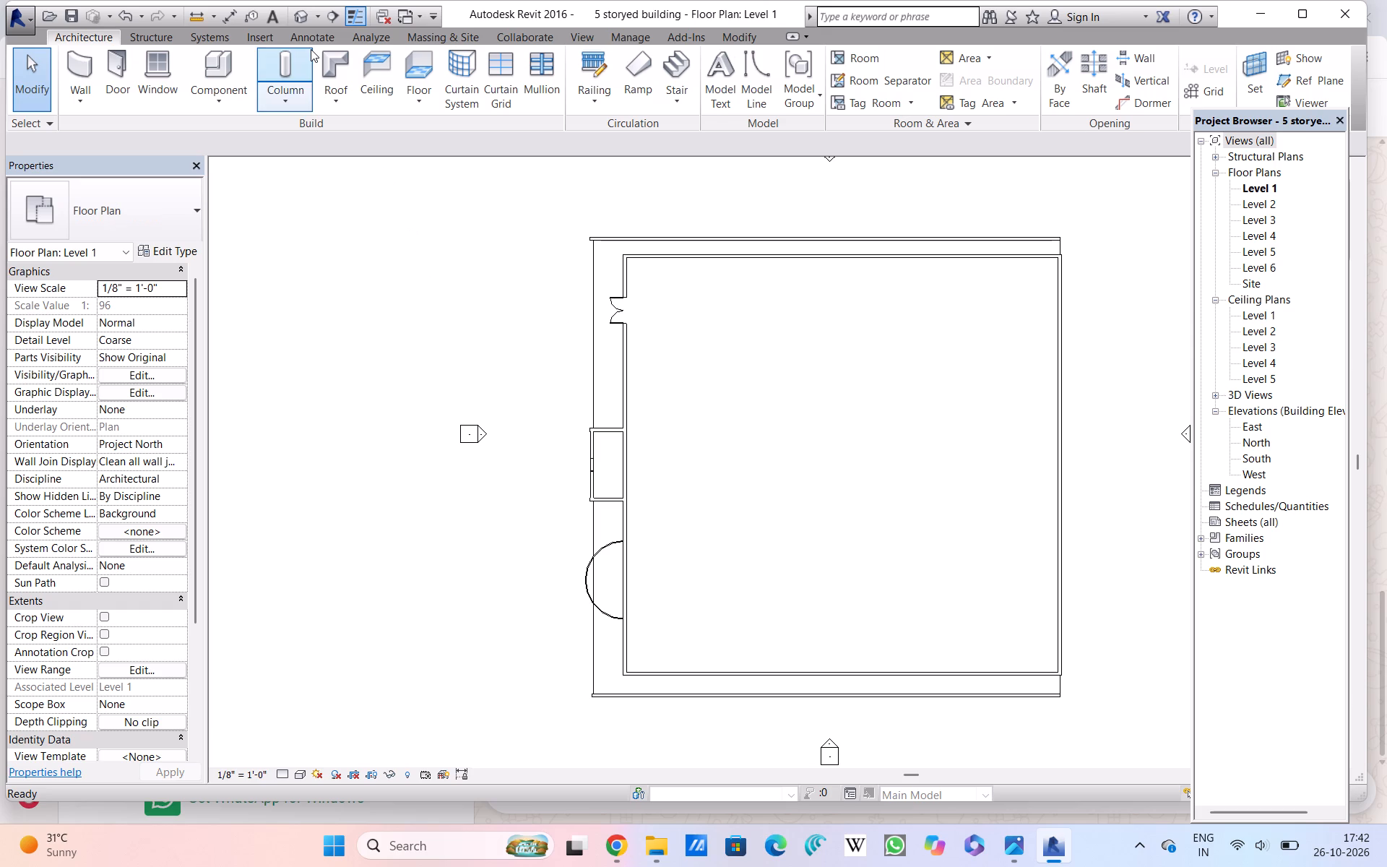
{"action": "left_click", "coordinate": [303, 17]}
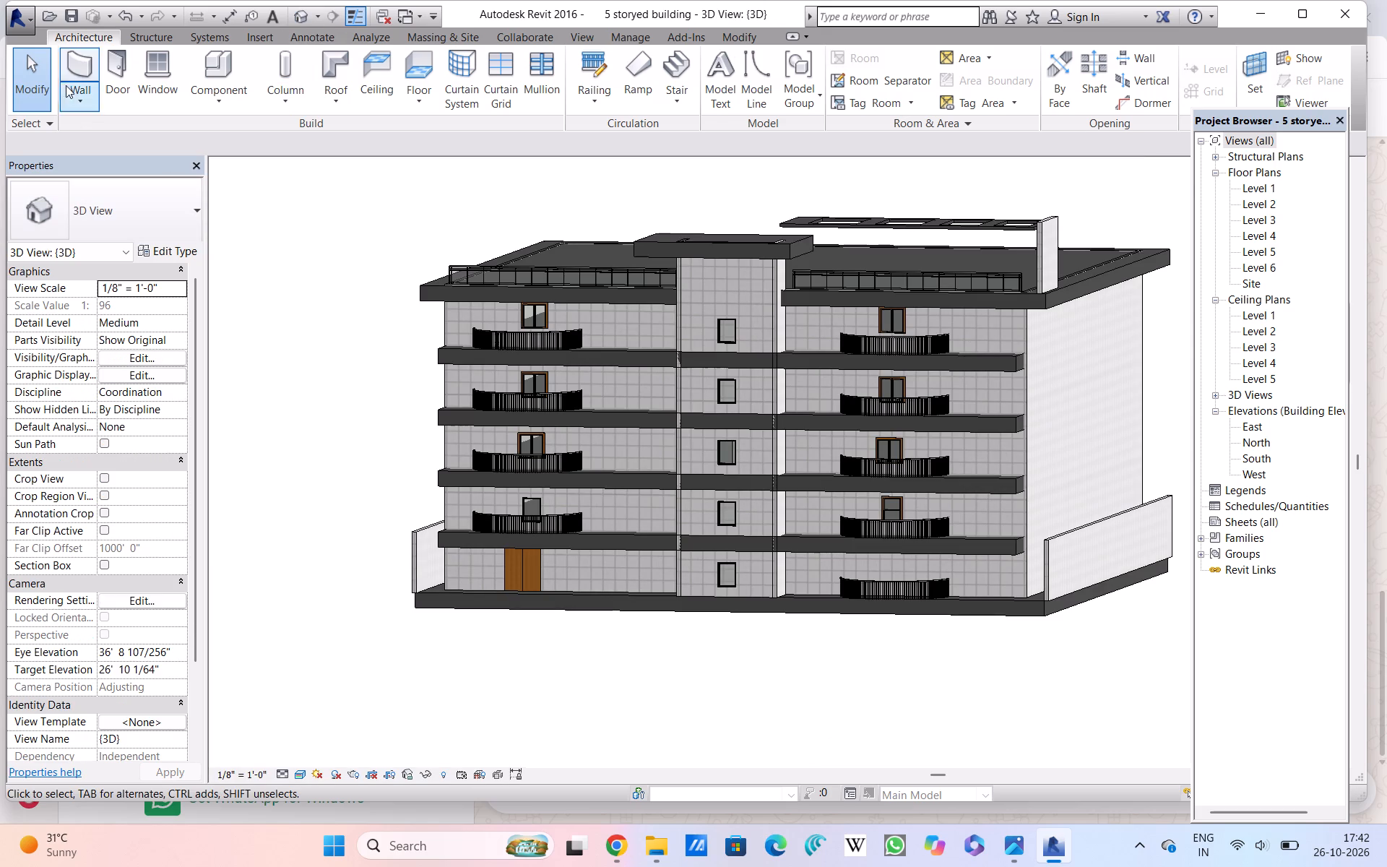
Switch to the backup 5 storyed building.0001.rvt and show it in 3D for comparison.
{"action": "left_click", "coordinate": [27, 21]}
{"action": "double_click", "coordinate": [184, 102]}
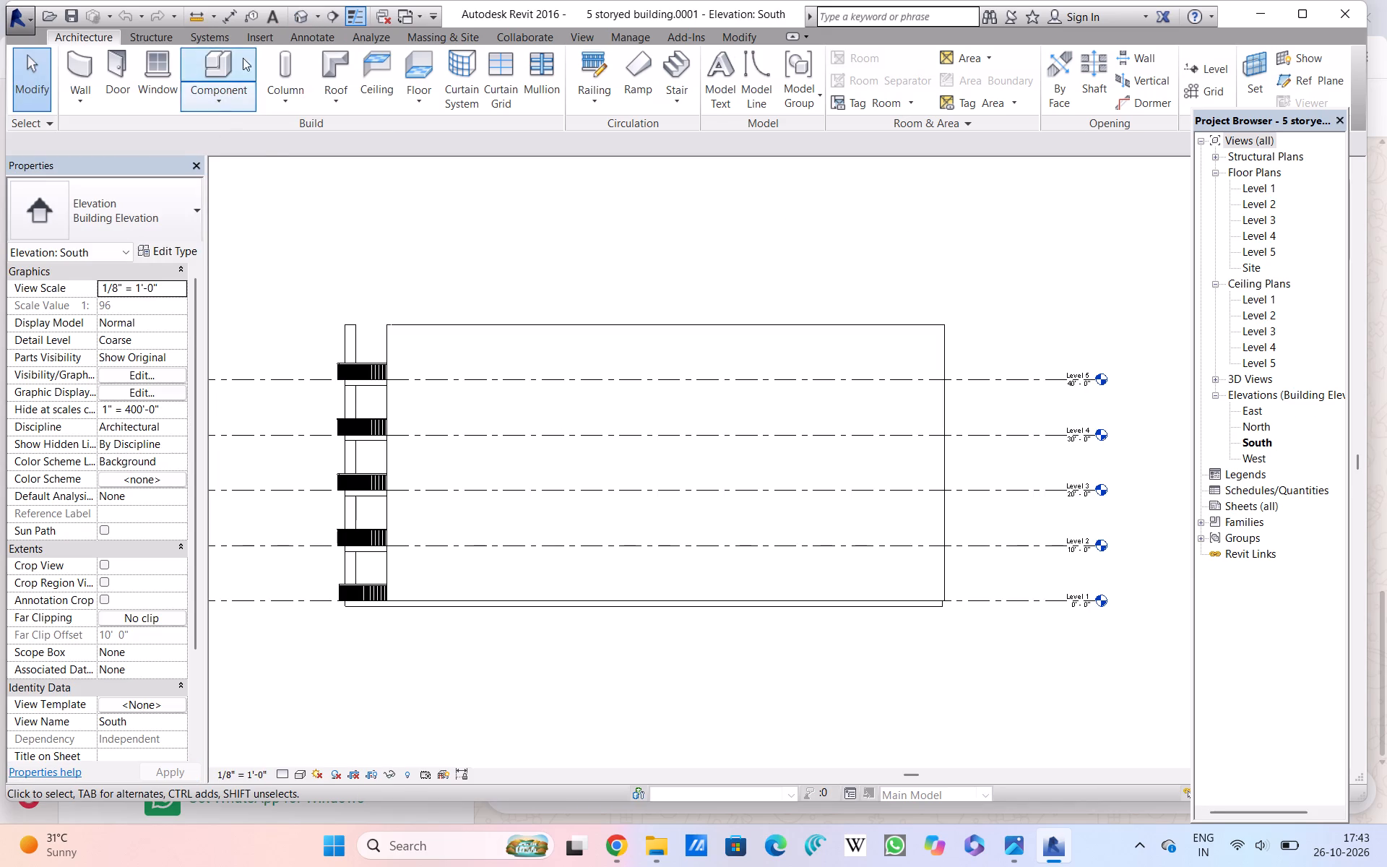
{"action": "left_click", "coordinate": [303, 13]}
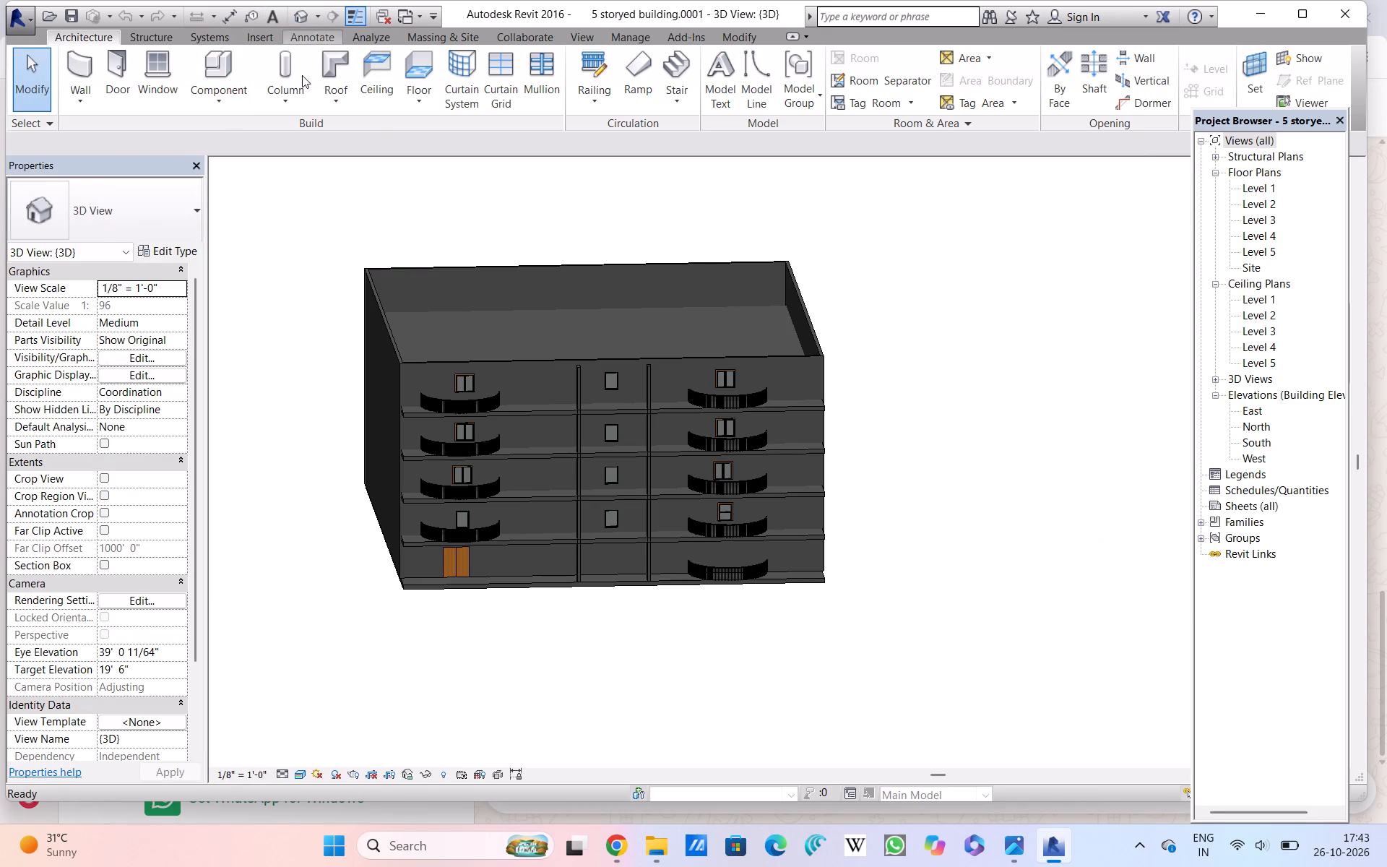
Bring back 5 storyed building.rvt in 3D and turn the model to face its balcony facade.
{"action": "left_click", "coordinate": [22, 6]}
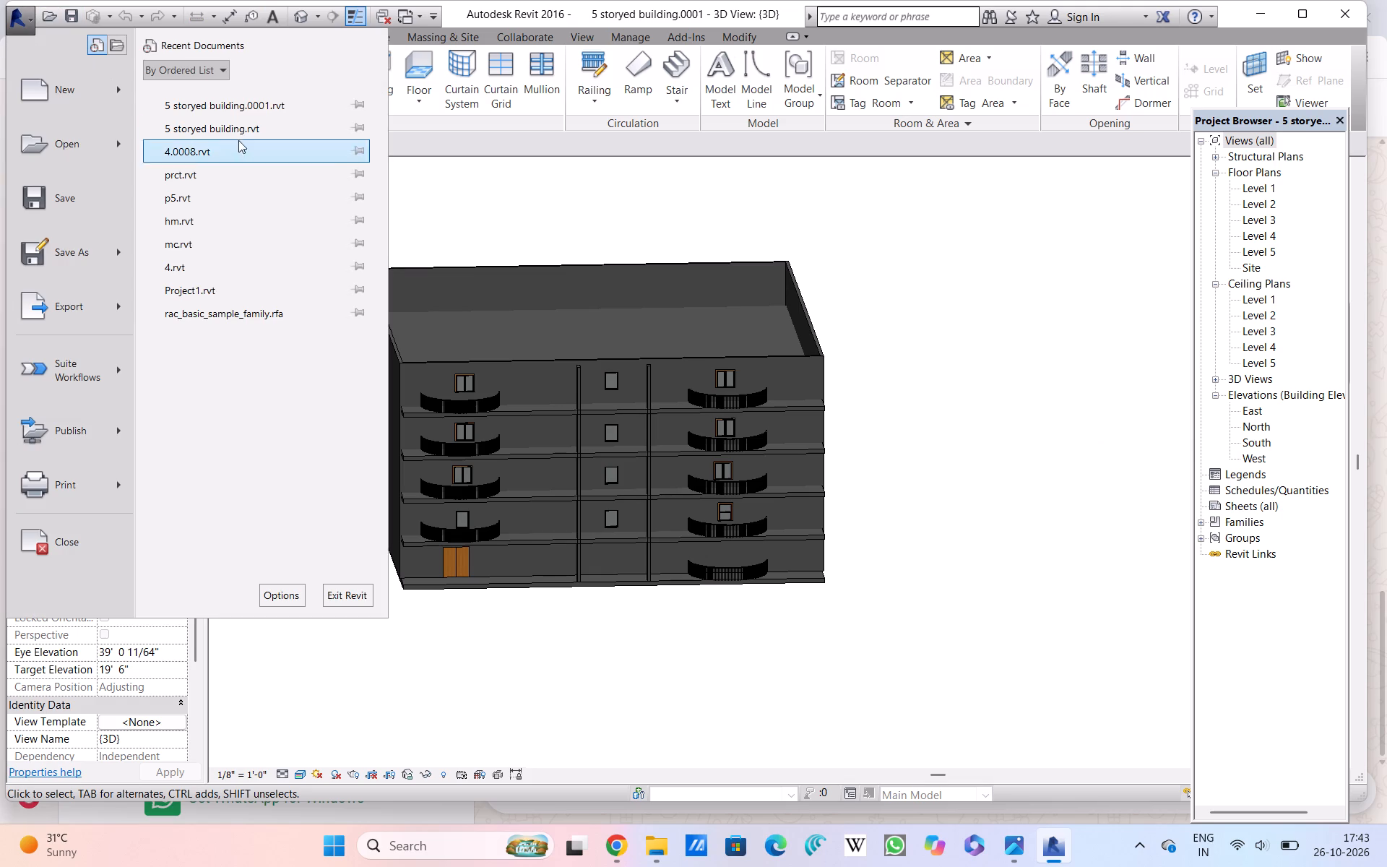
{"action": "left_click", "coordinate": [235, 110]}
{"action": "left_click", "coordinate": [35, 22]}
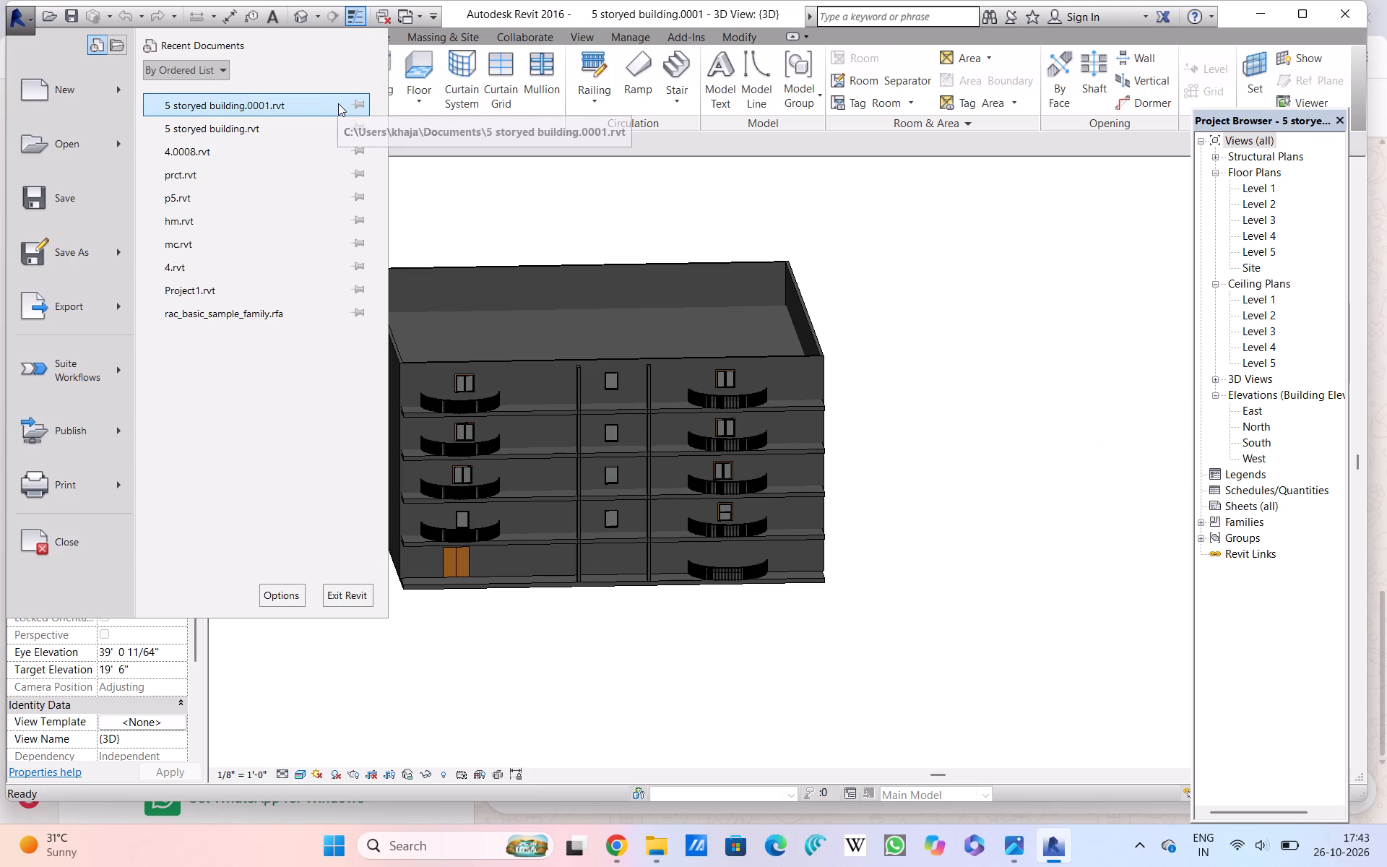
{"action": "left_click", "coordinate": [233, 129]}
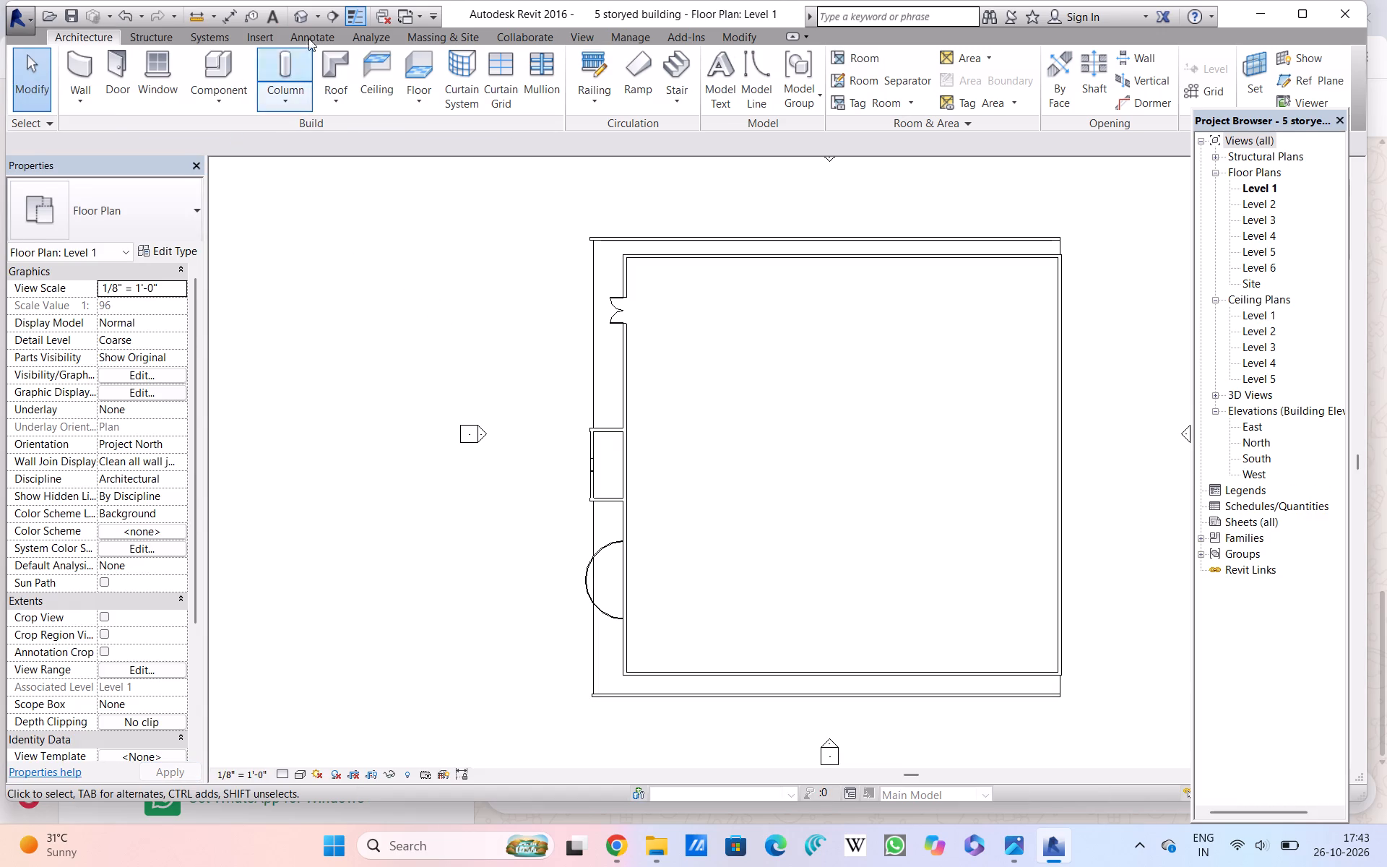
{"action": "left_click", "coordinate": [308, 20]}
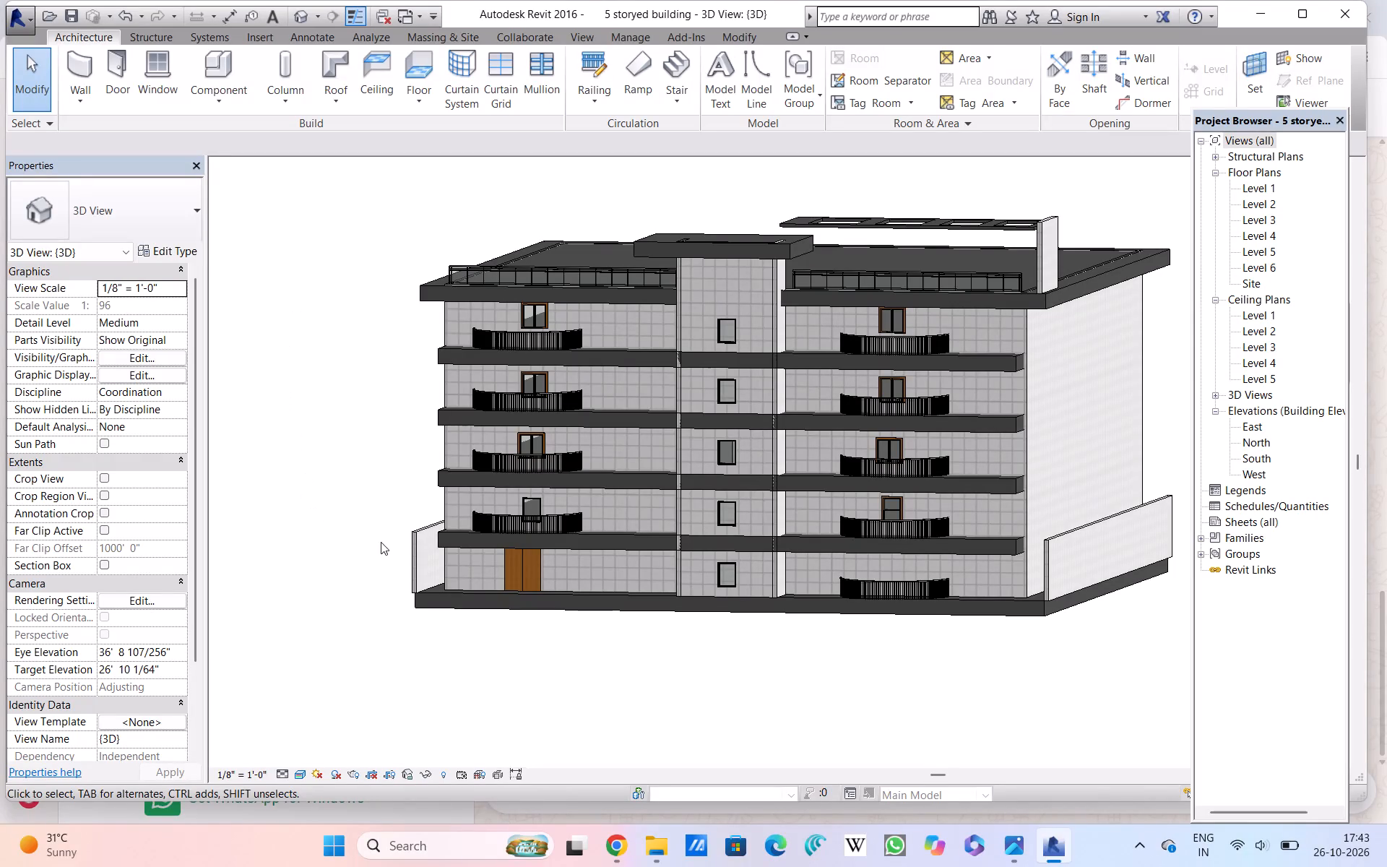
{"action": "scroll", "coordinate": [377, 577], "scroll_direction": "down", "scroll_amount": 1}
{"action": "middle_click_drag", "start_coordinate": [377, 577], "coordinate": [397, 613], "text": "shift"}
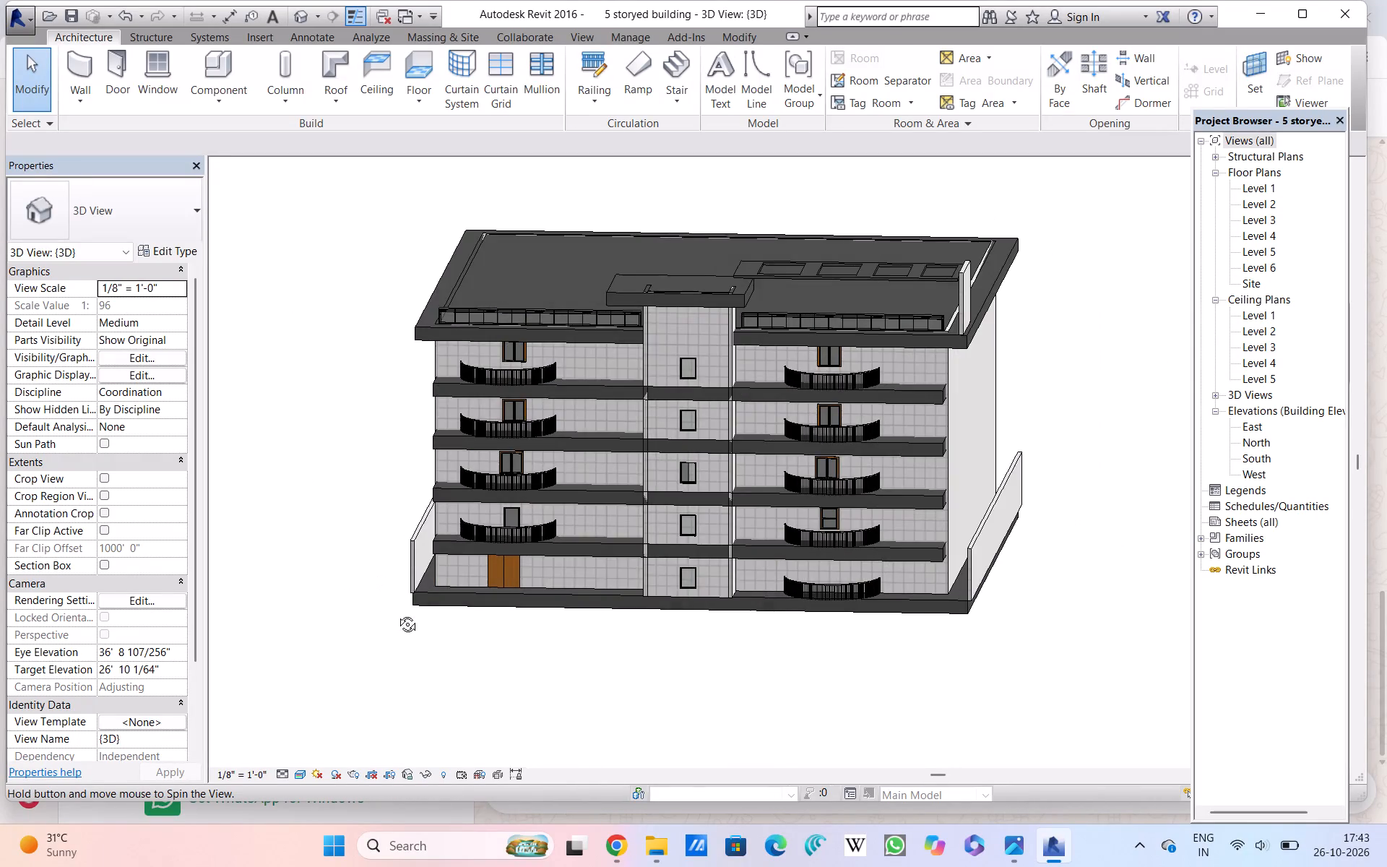
{"action": "middle_click_drag", "start_coordinate": [397, 613], "coordinate": [410, 571], "text": "shift"}
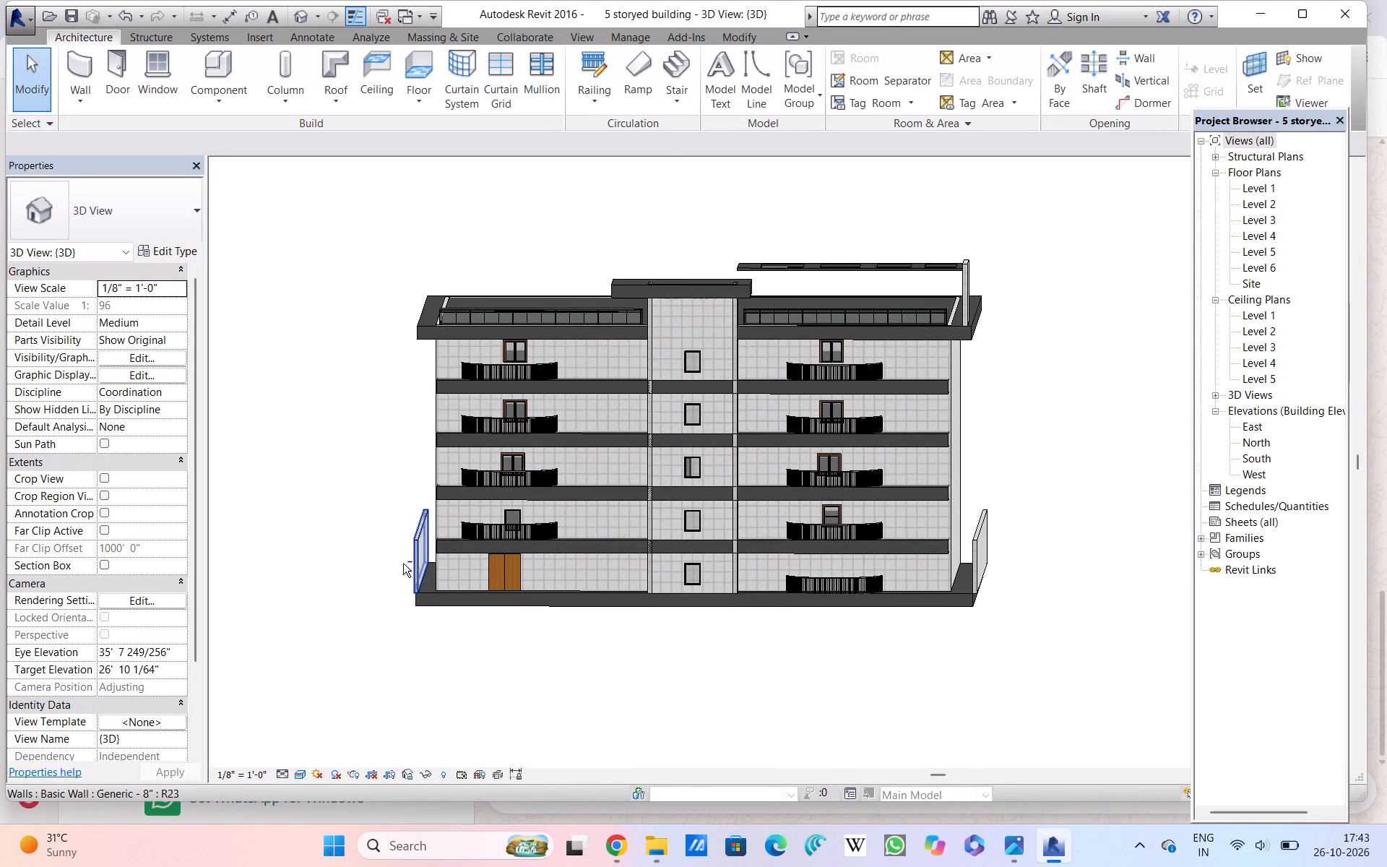
Set the 3D view's visual style to Shaded.
{"action": "double_click", "coordinate": [304, 773]}
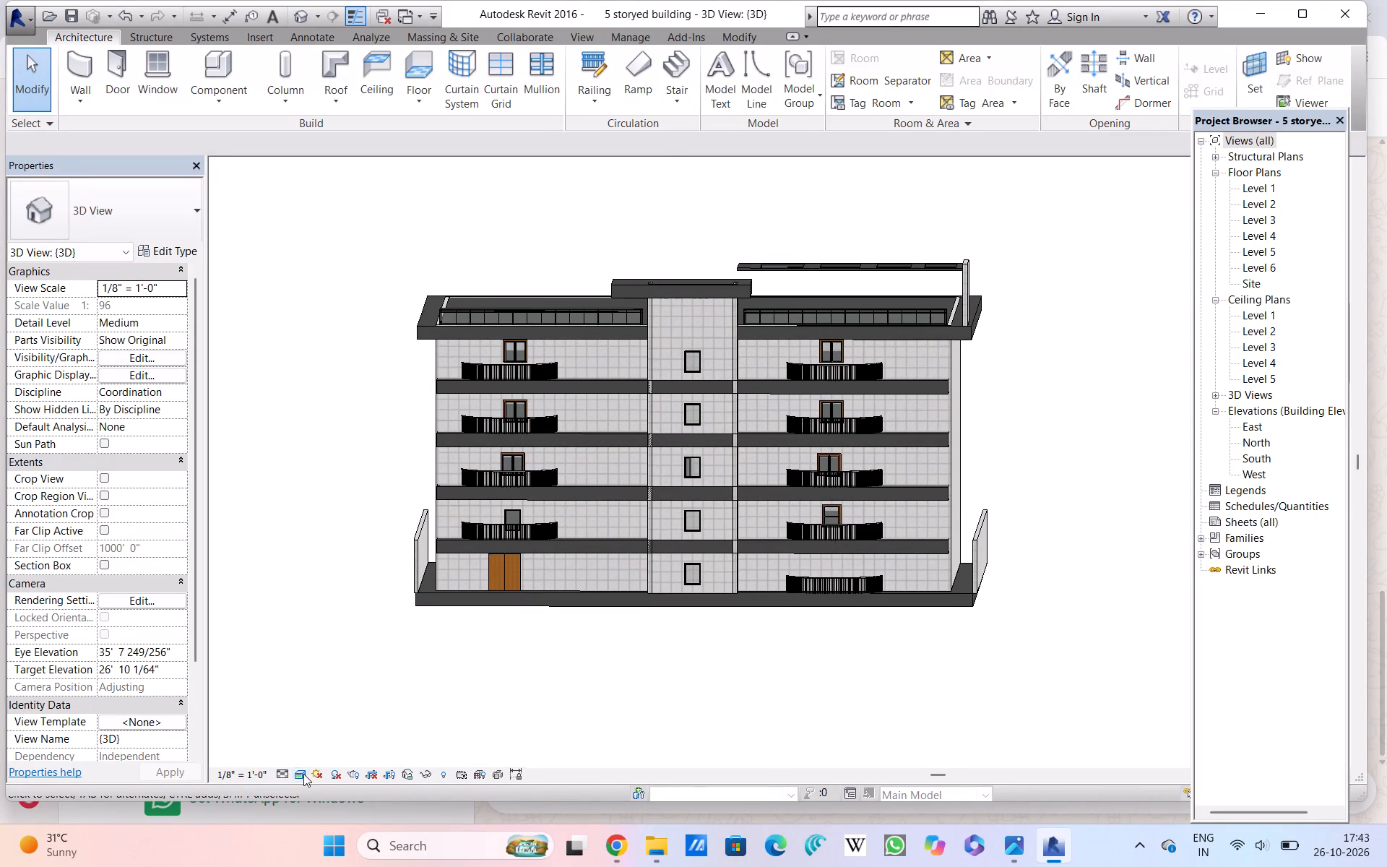
{"action": "left_click", "coordinate": [300, 775]}
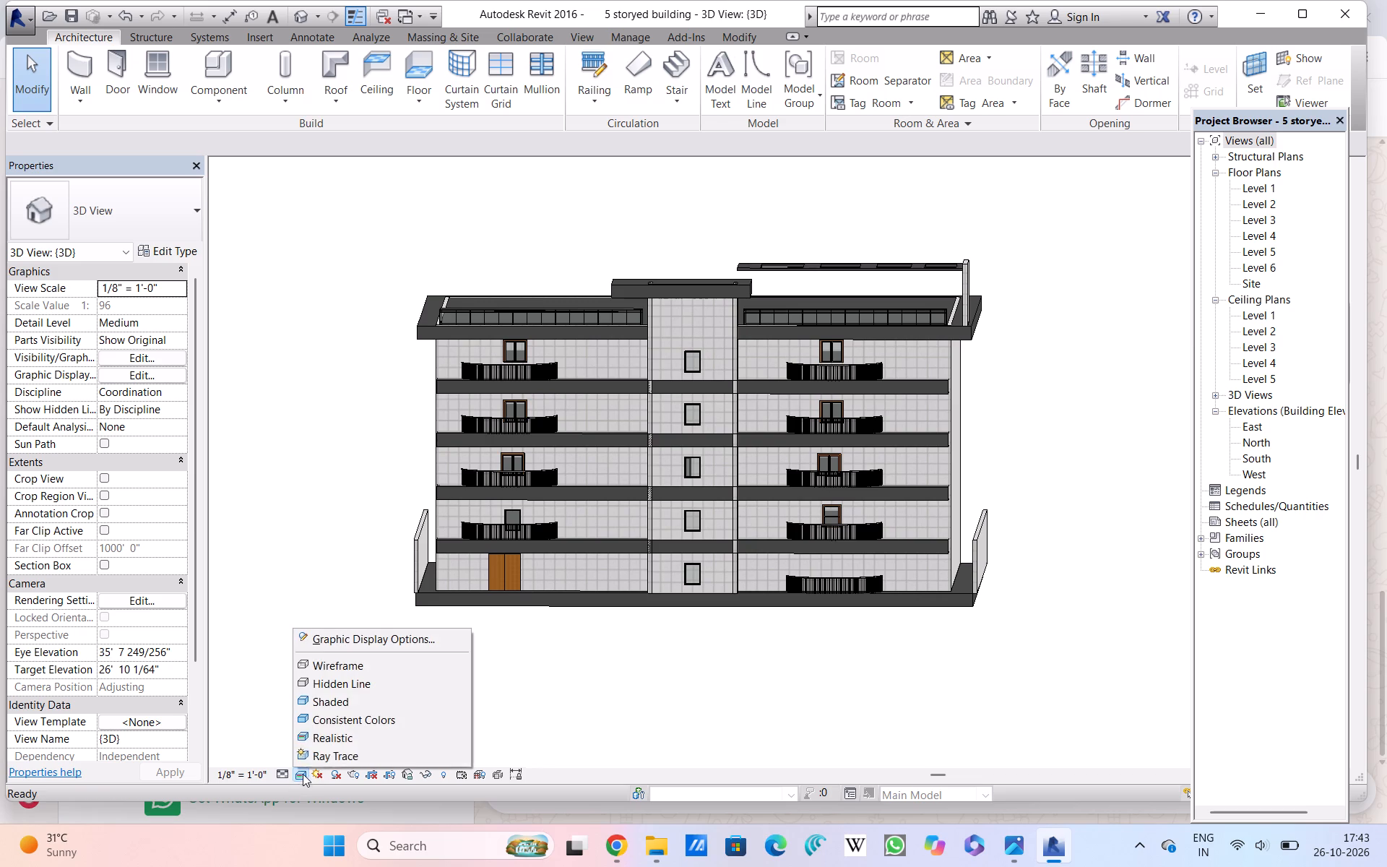
{"action": "left_click", "coordinate": [316, 736]}
{"action": "left_click", "coordinate": [301, 776]}
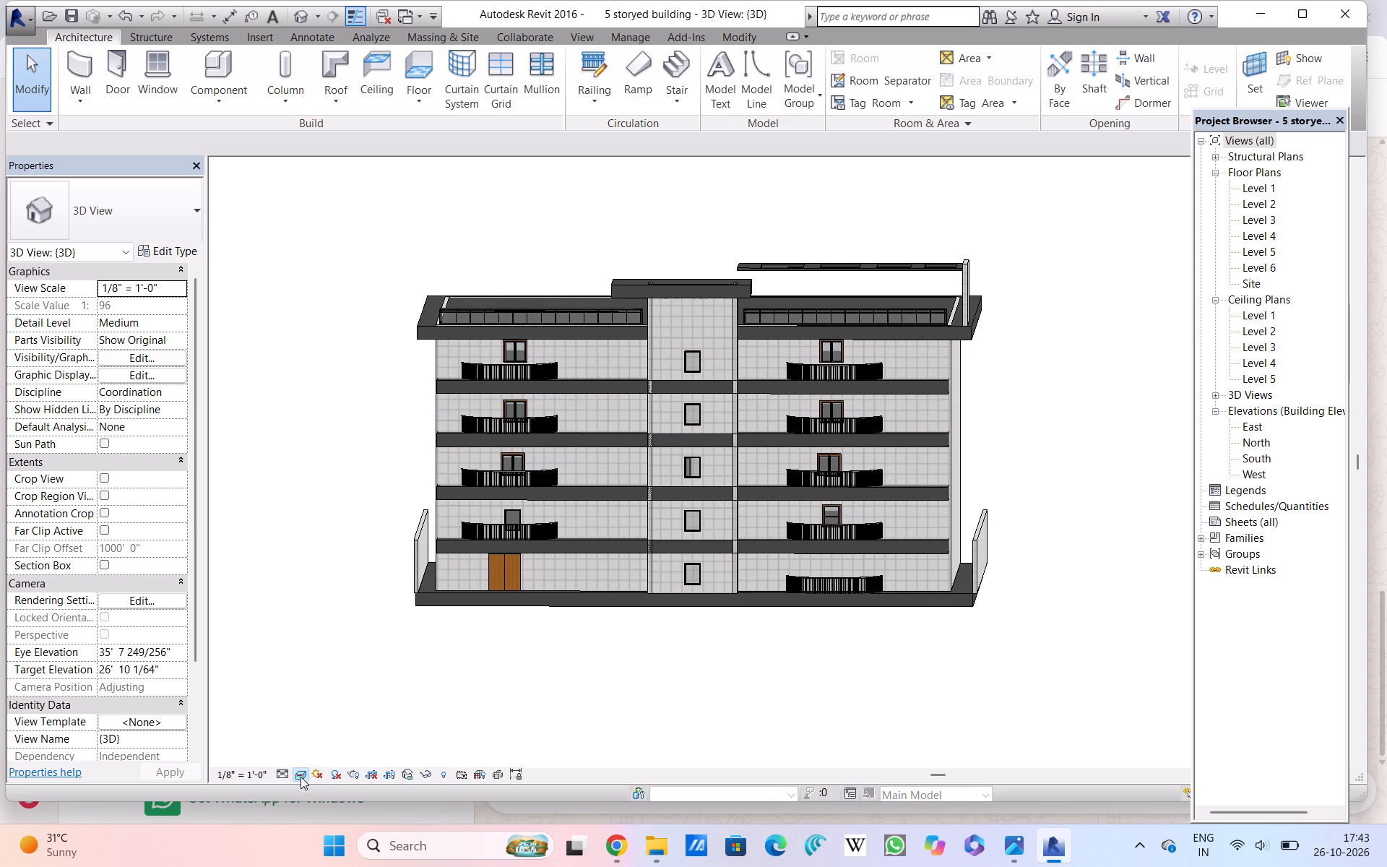
{"action": "left_click", "coordinate": [313, 705]}
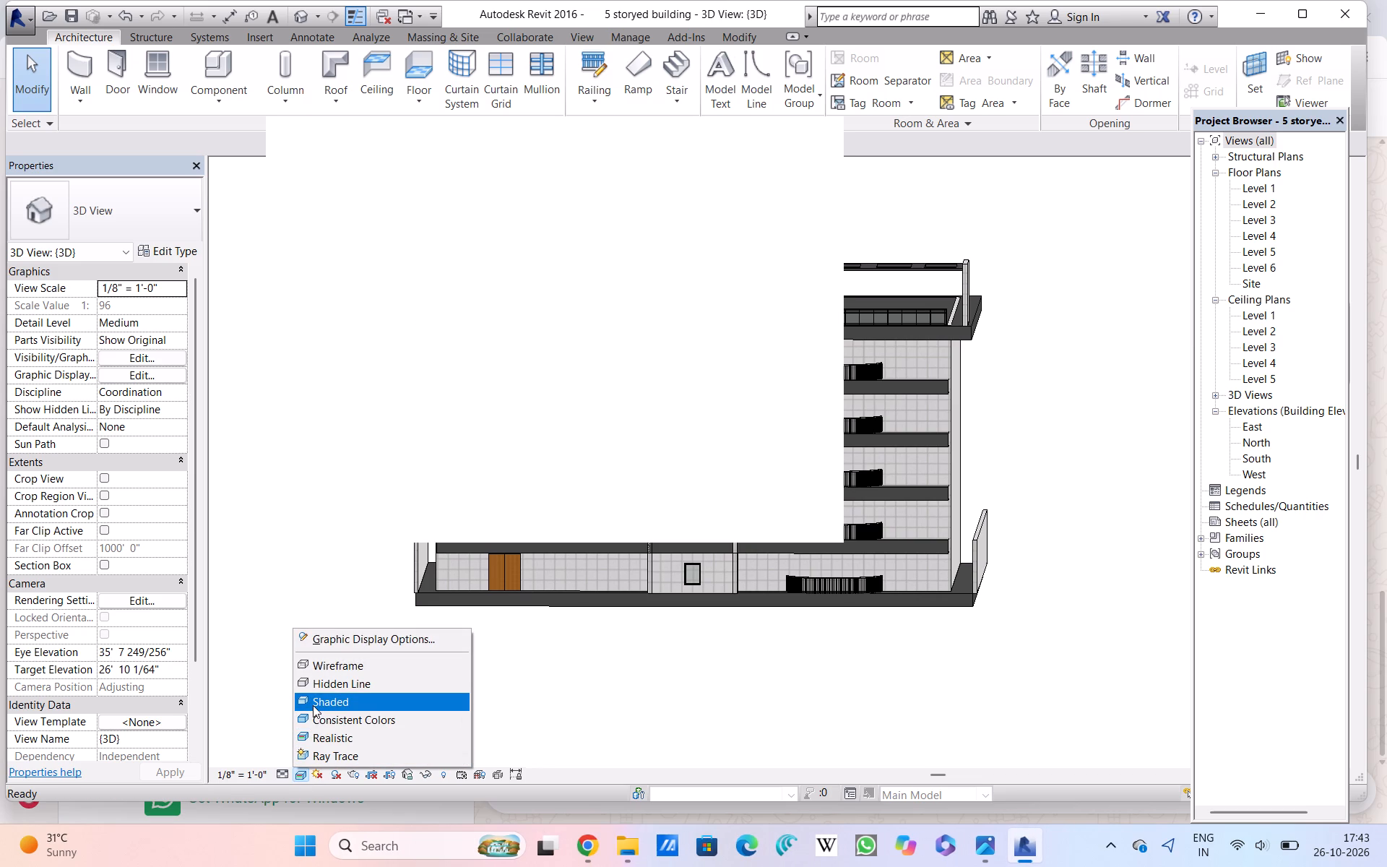
Dismiss the blank notification card covering the 3D view.
{"action": "left_click", "coordinate": [816, 141]}
{"action": "left_click", "coordinate": [816, 141]}
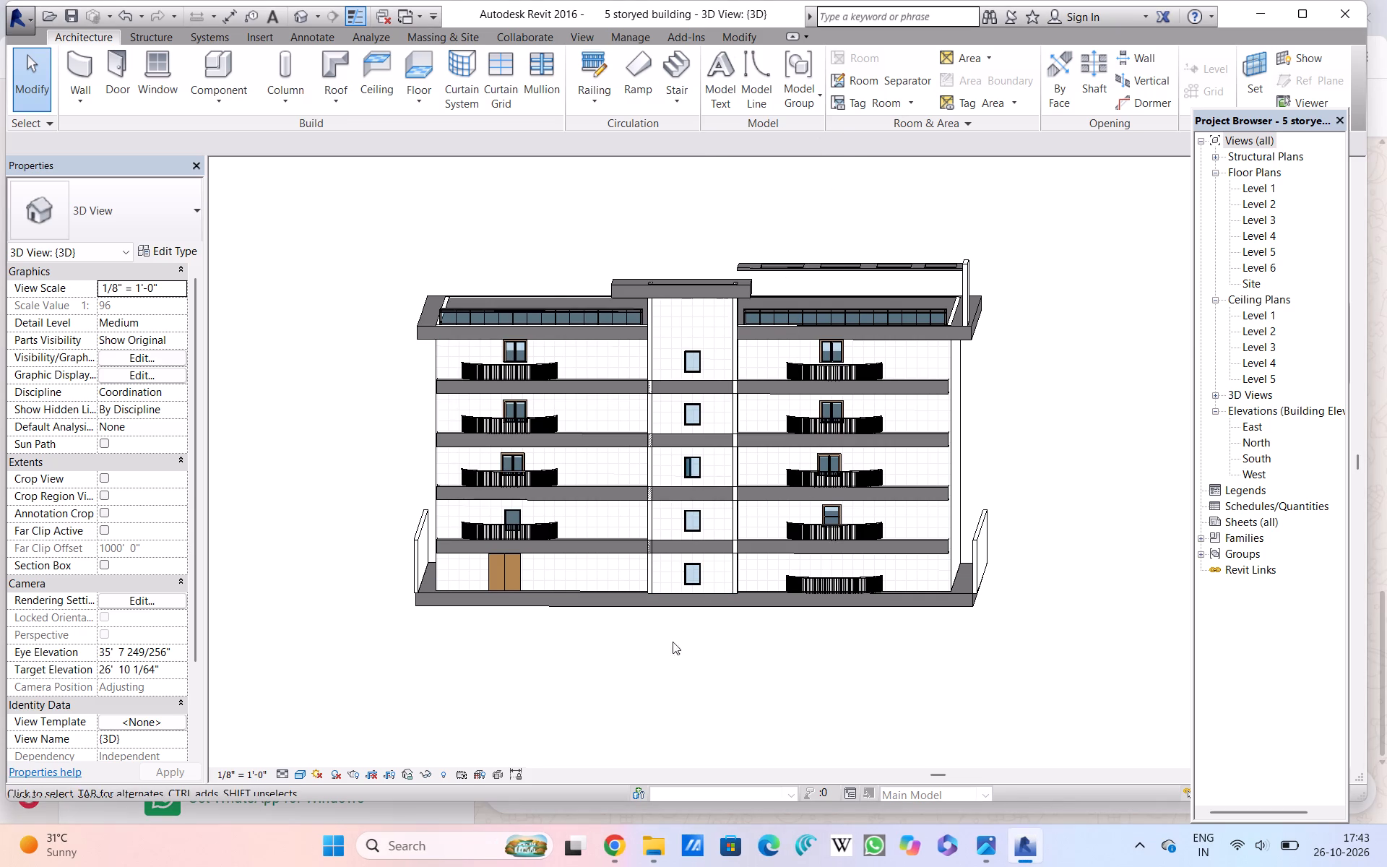
Search the Revit 2016 help for plot.
{"action": "left_click", "coordinate": [637, 697]}
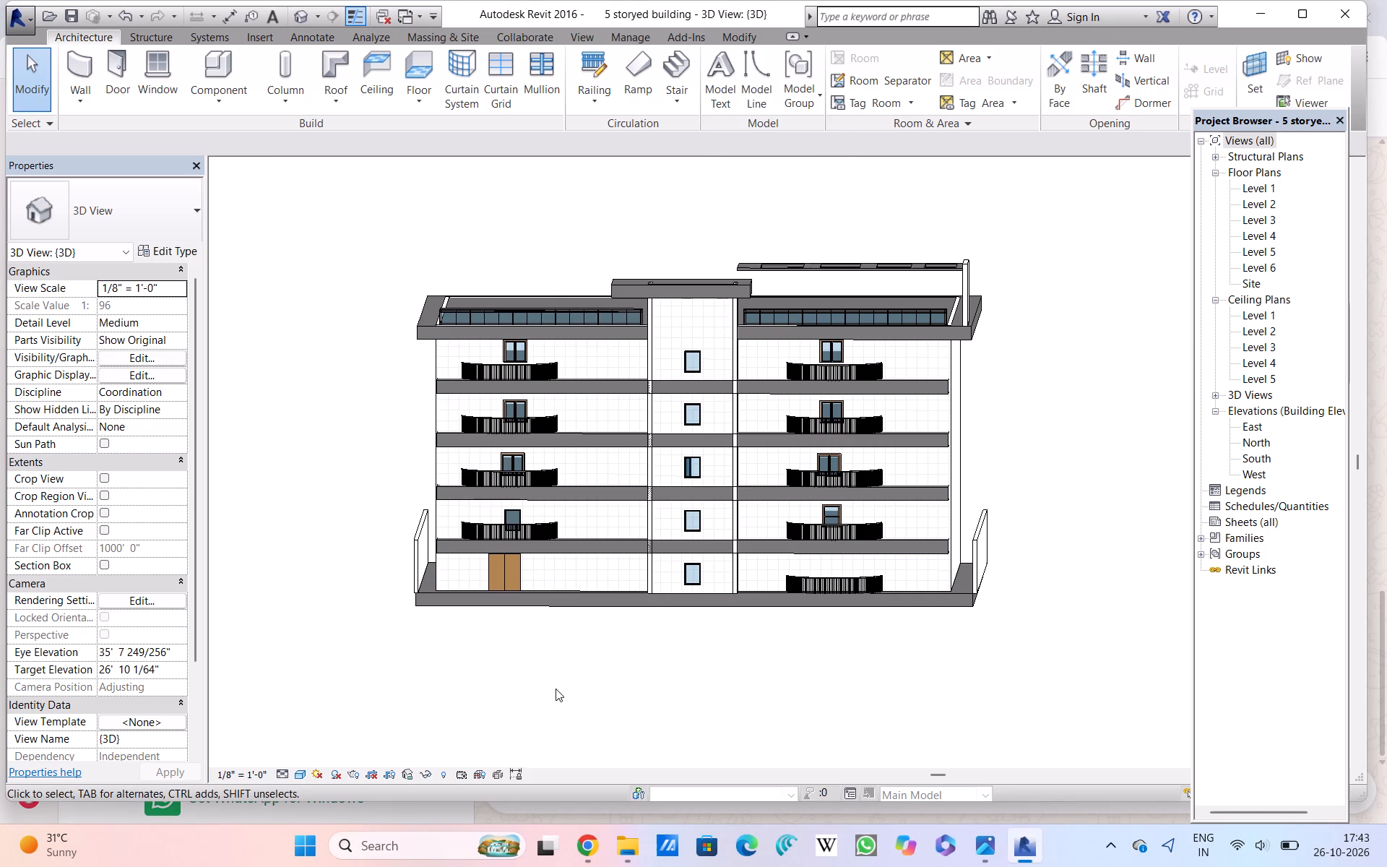
{"action": "type", "text": "pl"}
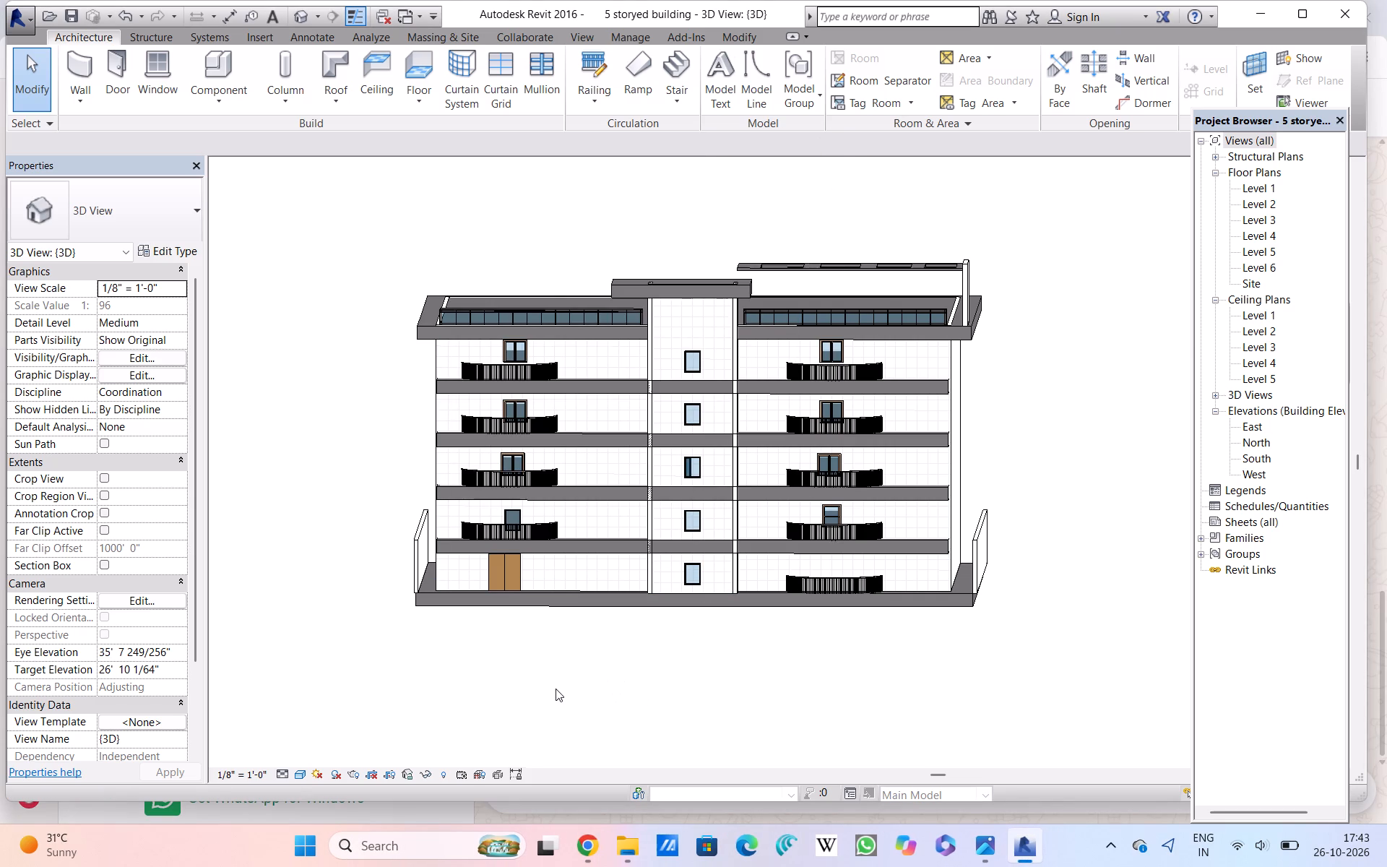
{"action": "type", "text": "plot"}
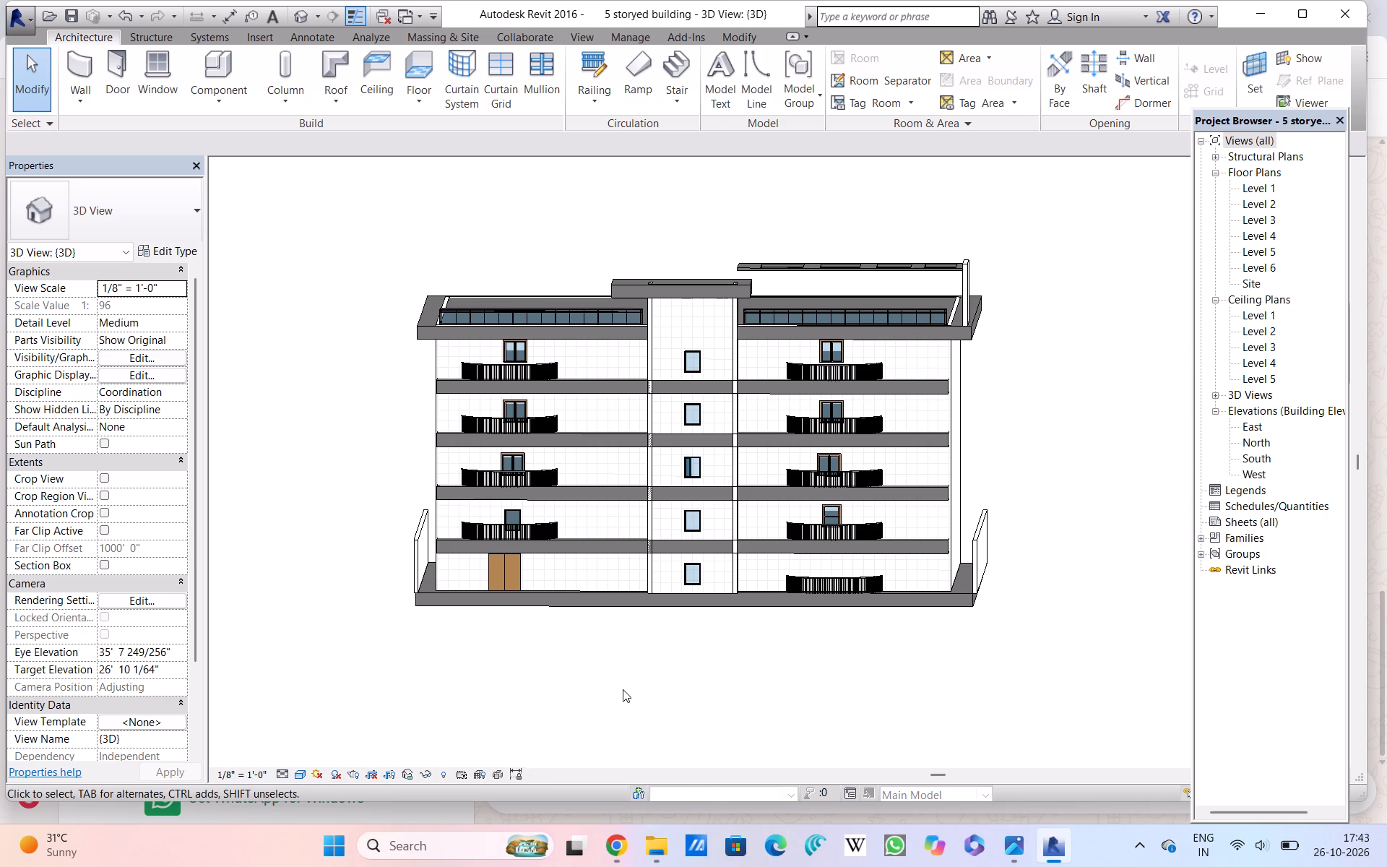
{"action": "left_click", "coordinate": [855, 14]}
{"action": "type", "text": "plot"}
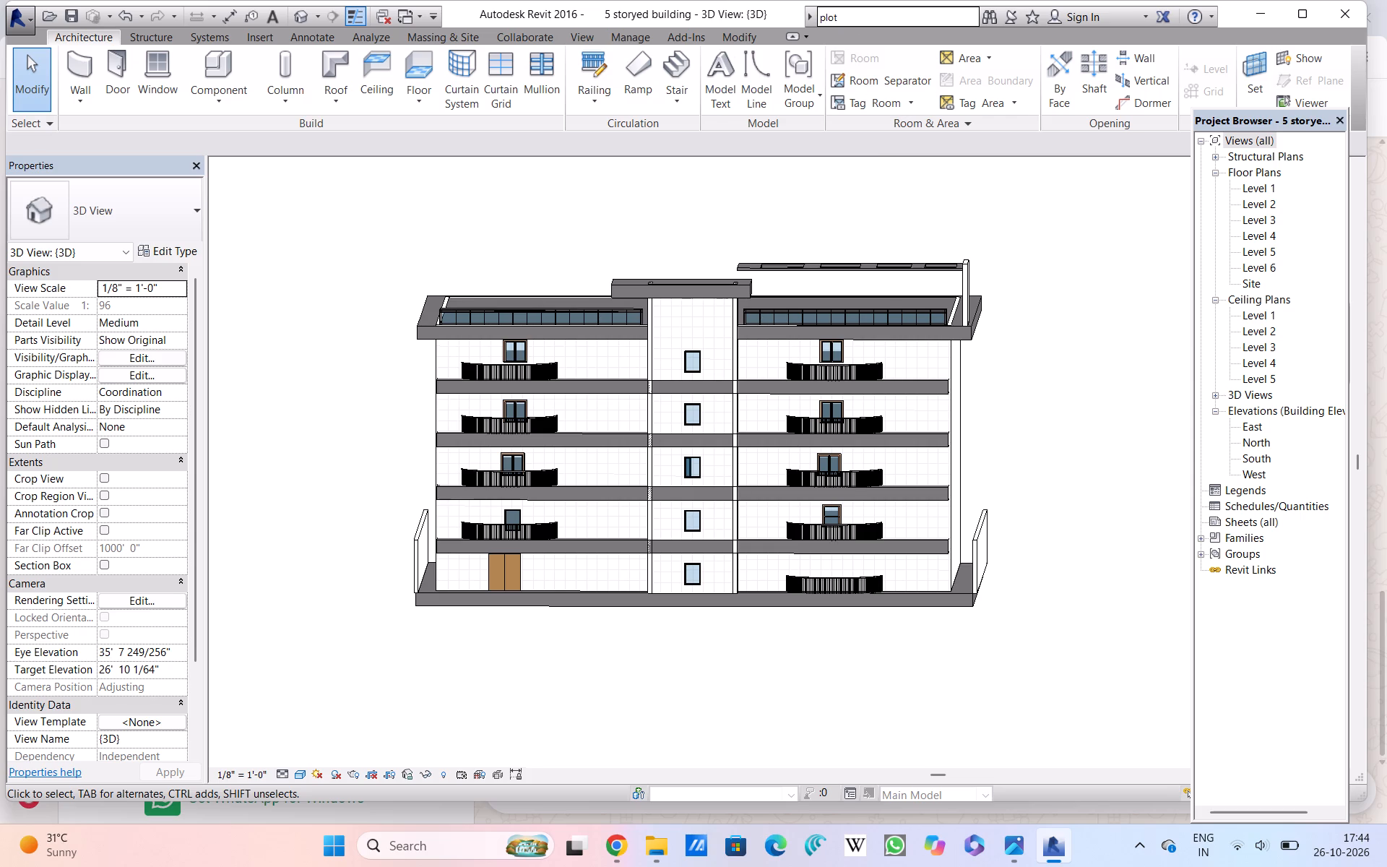
{"action": "left_click", "coordinate": [845, 21]}
{"action": "key", "text": "Return"}
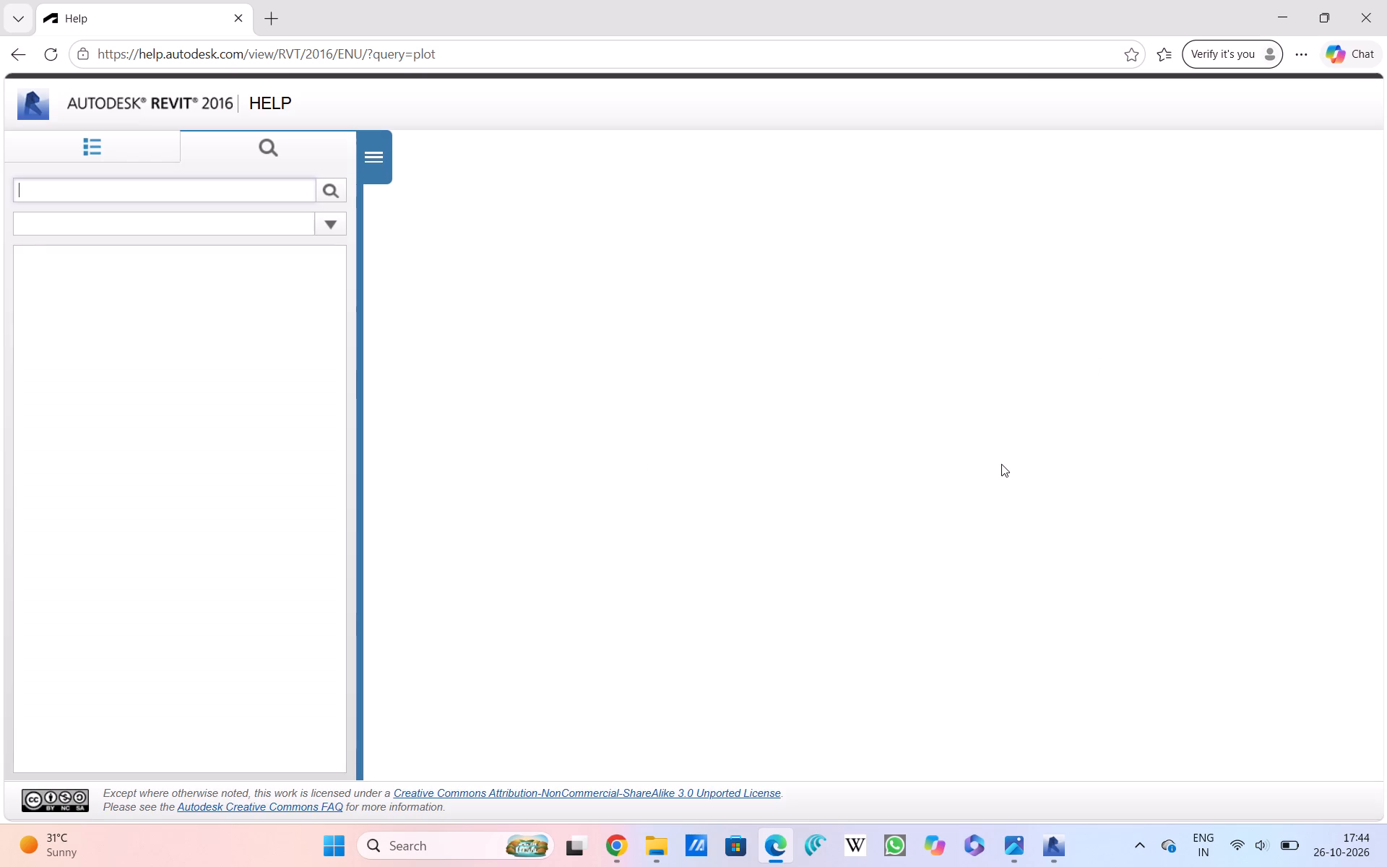
Examine the help results for plot and the available search categories, dismiss the notification card, and return to the Revit model.
{"action": "scroll", "coordinate": [839, 537], "scroll_direction": "down", "scroll_amount": 3}
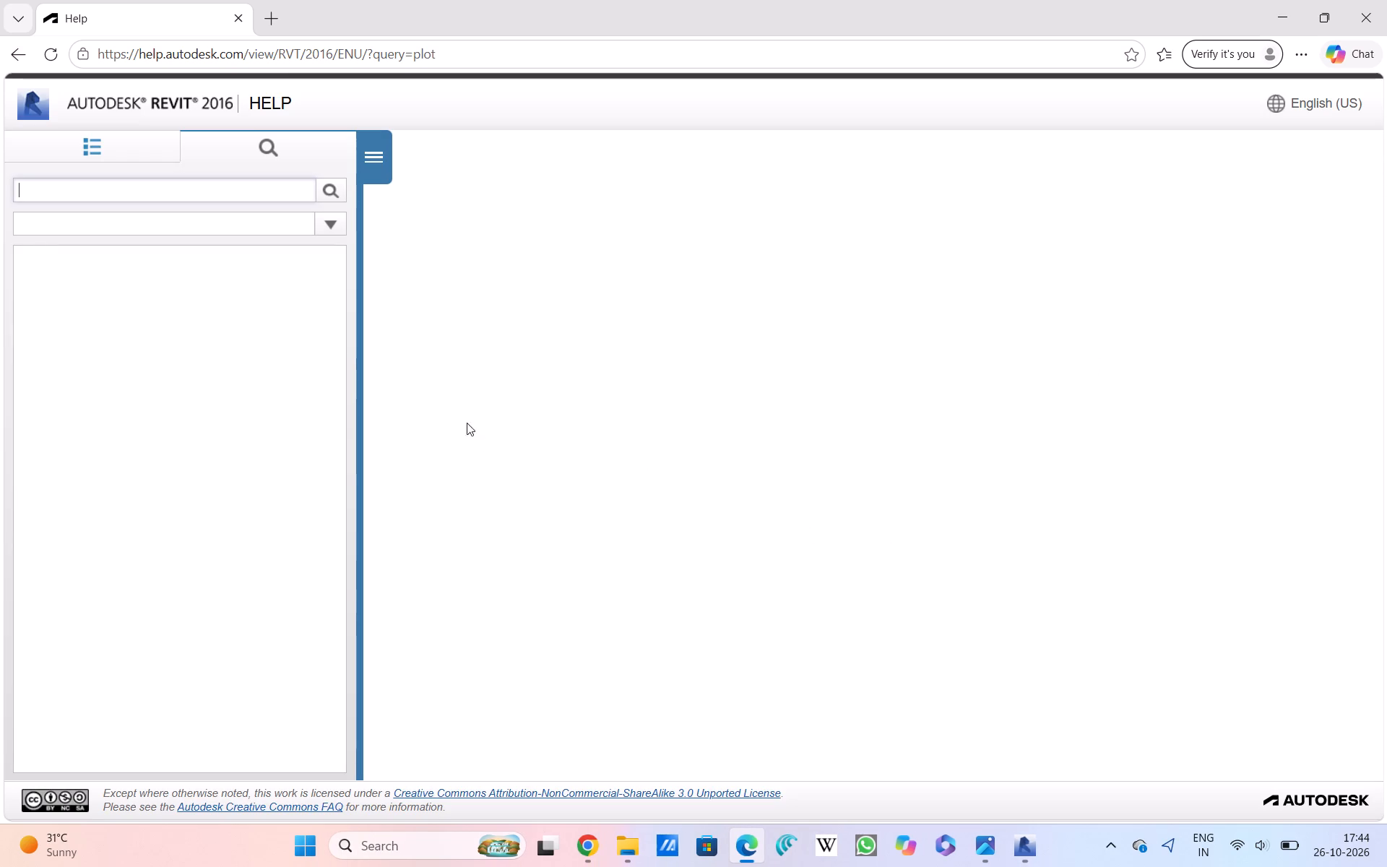
{"action": "scroll", "coordinate": [467, 299], "scroll_direction": "down", "scroll_amount": 4}
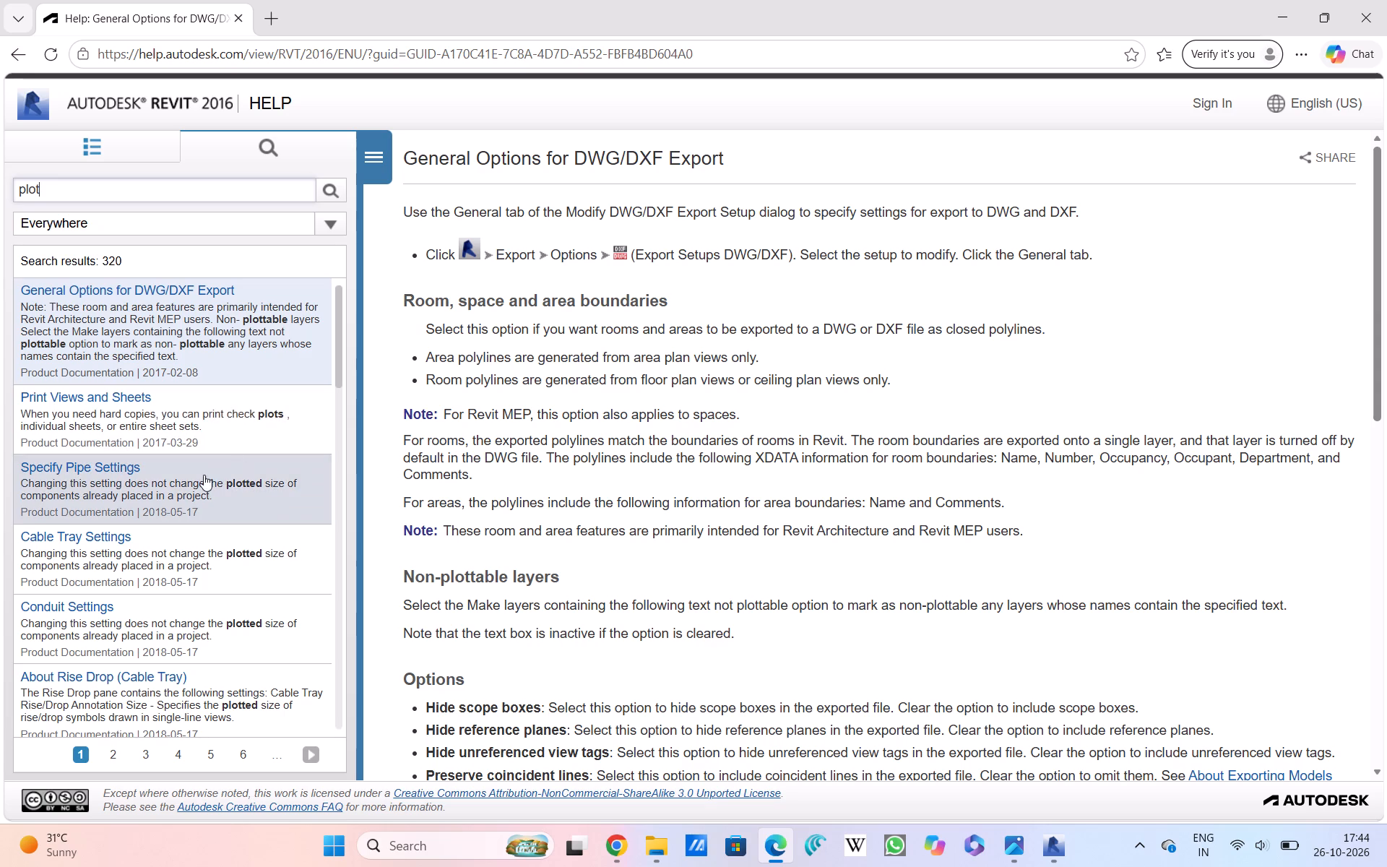
{"action": "left_click", "coordinate": [330, 225]}
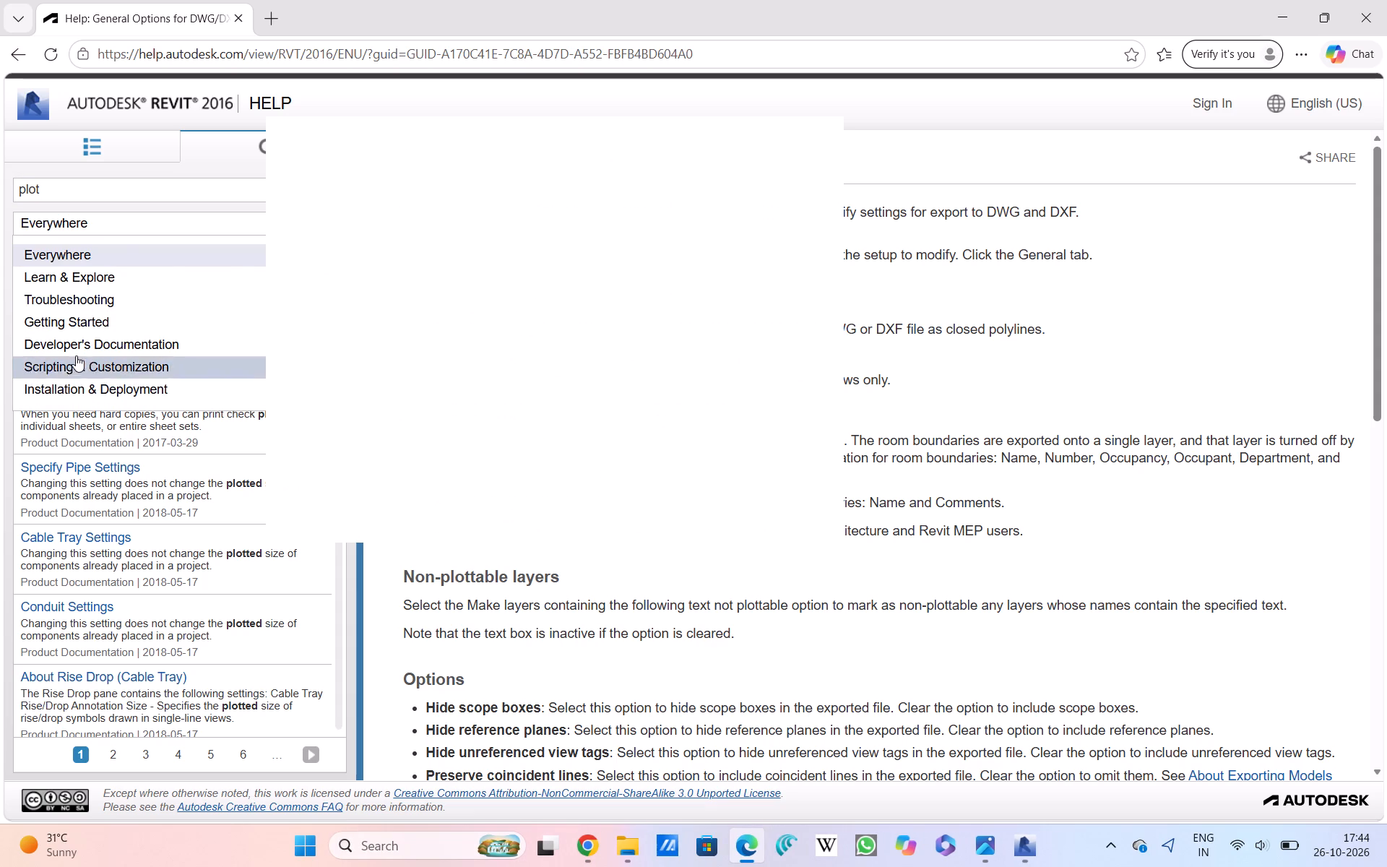
{"action": "left_click", "coordinate": [126, 231]}
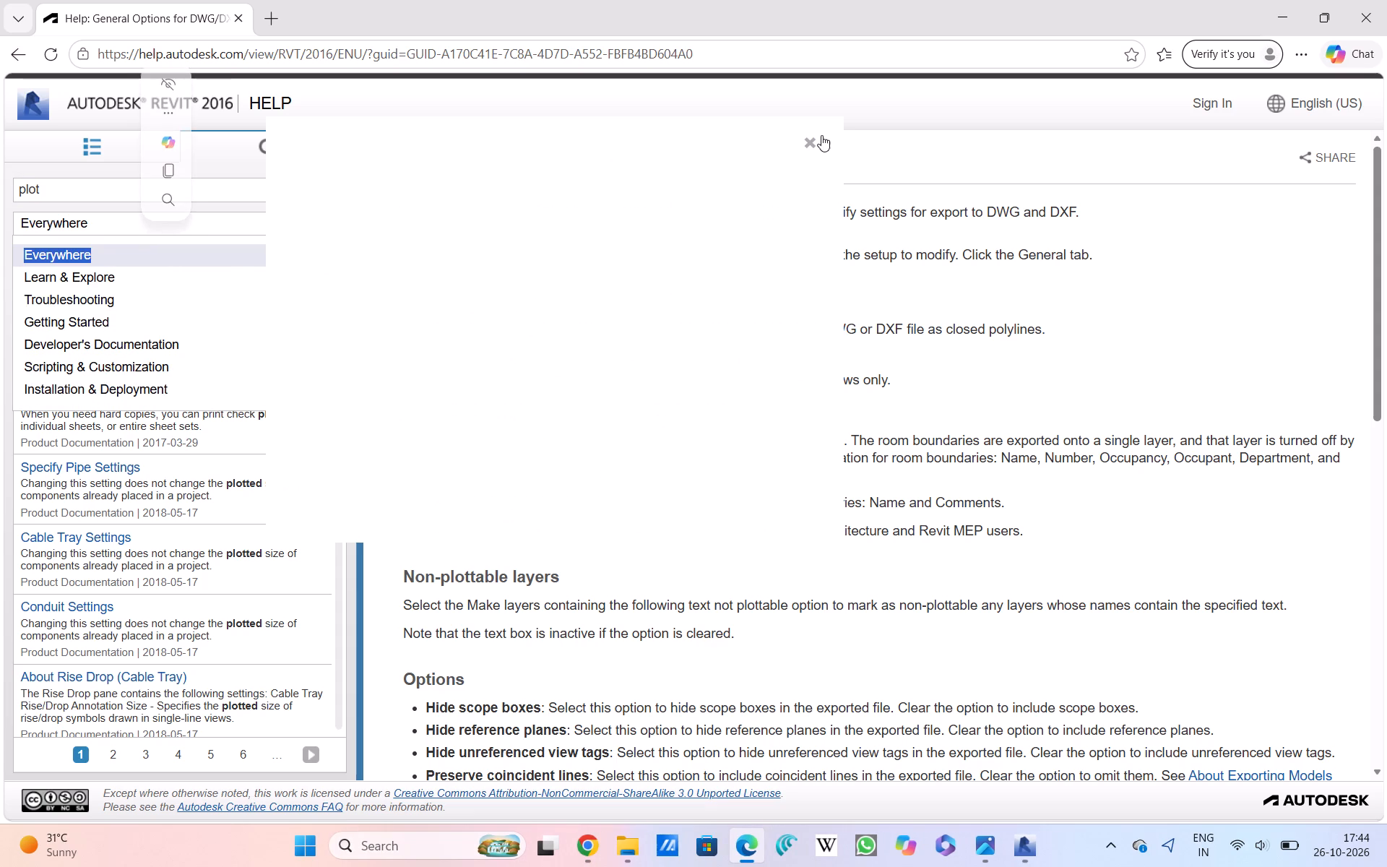
{"action": "left_click", "coordinate": [821, 135]}
{"action": "left_click", "coordinate": [811, 141]}
{"action": "left_click", "coordinate": [807, 141]}
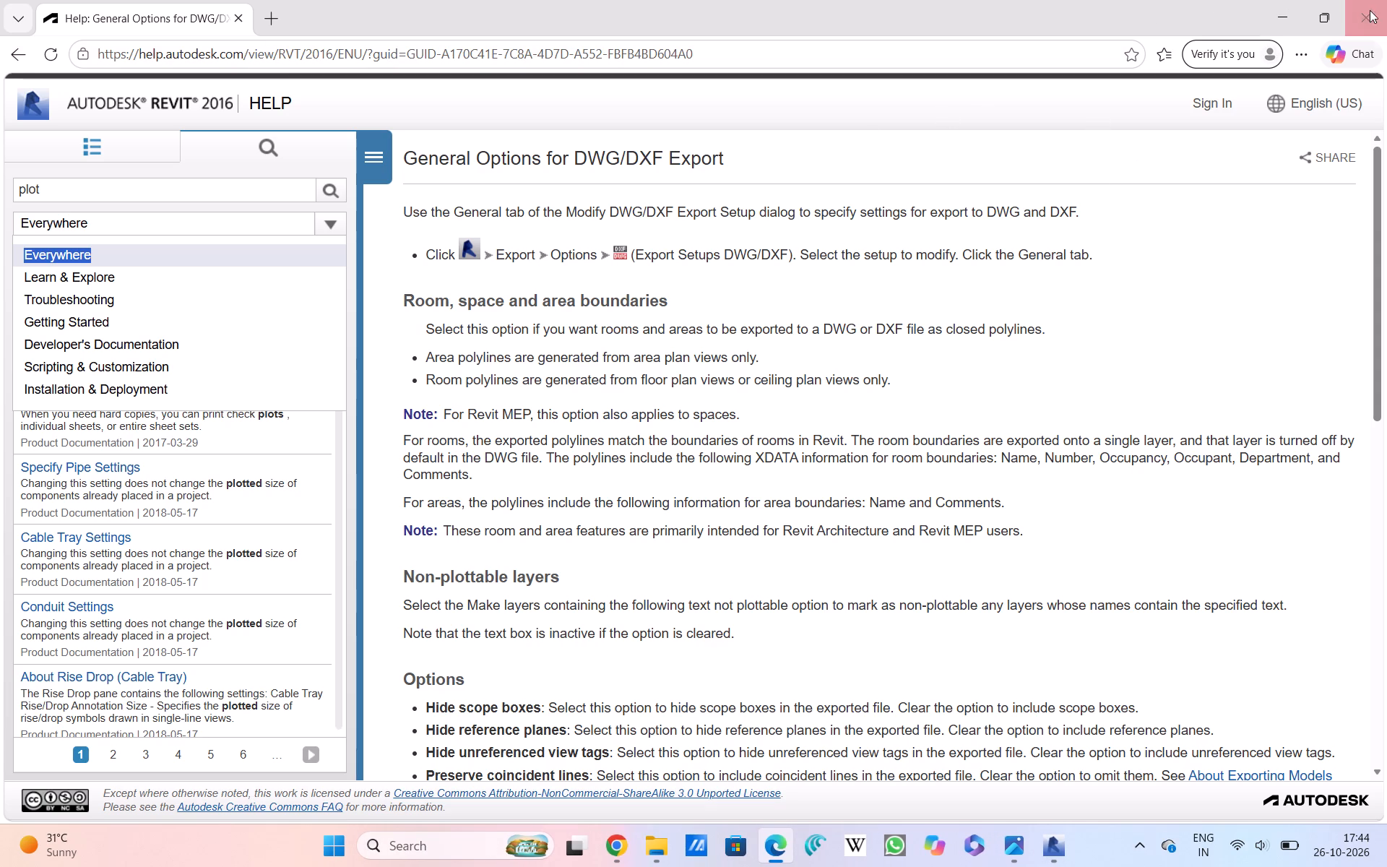
{"action": "left_click", "coordinate": [1291, 11]}
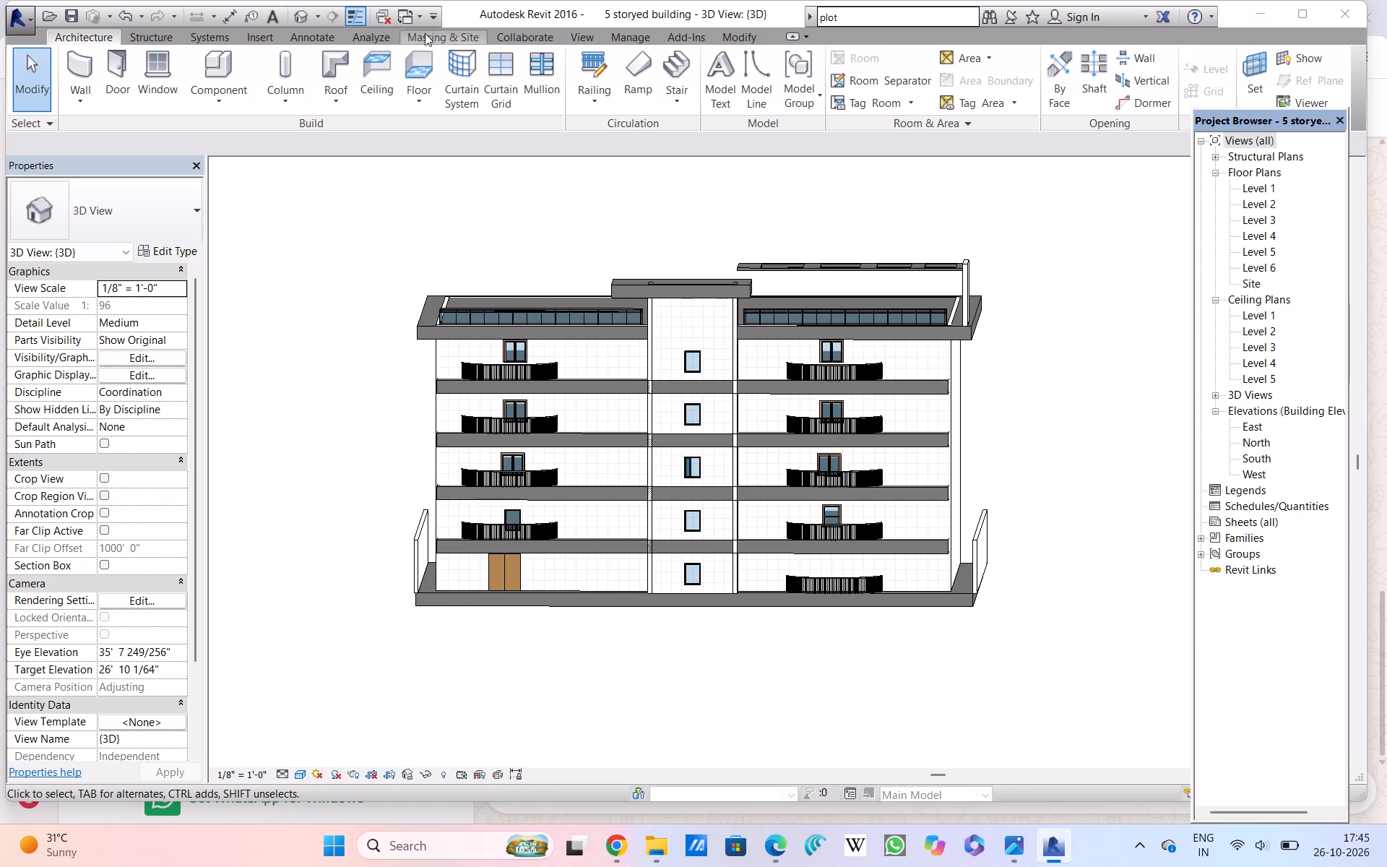
Start a DWG export of the current 3D view using the in-session export setup and proceed to its save settings.
{"action": "left_click", "coordinate": [31, 18]}
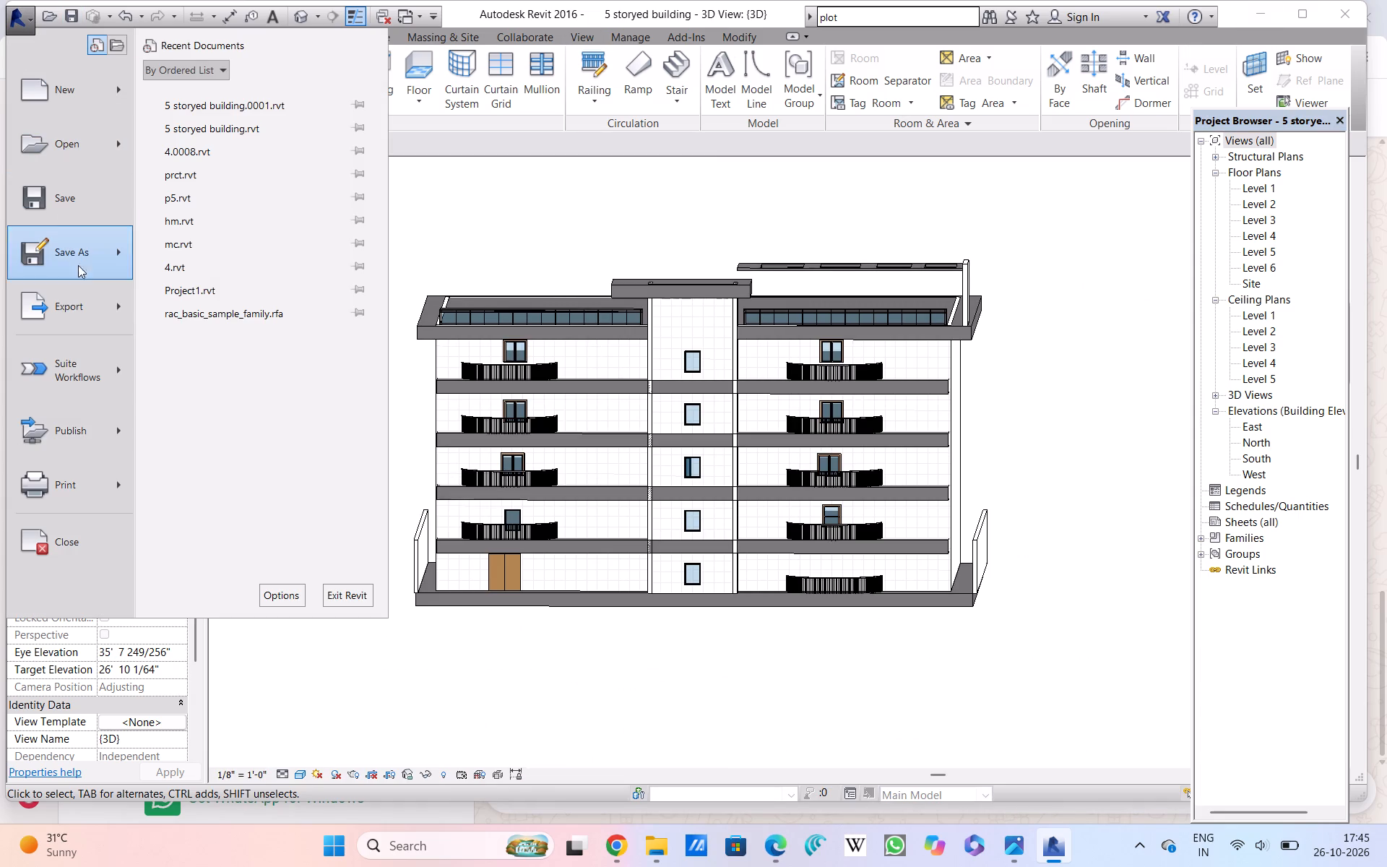
{"action": "left_click", "coordinate": [53, 298]}
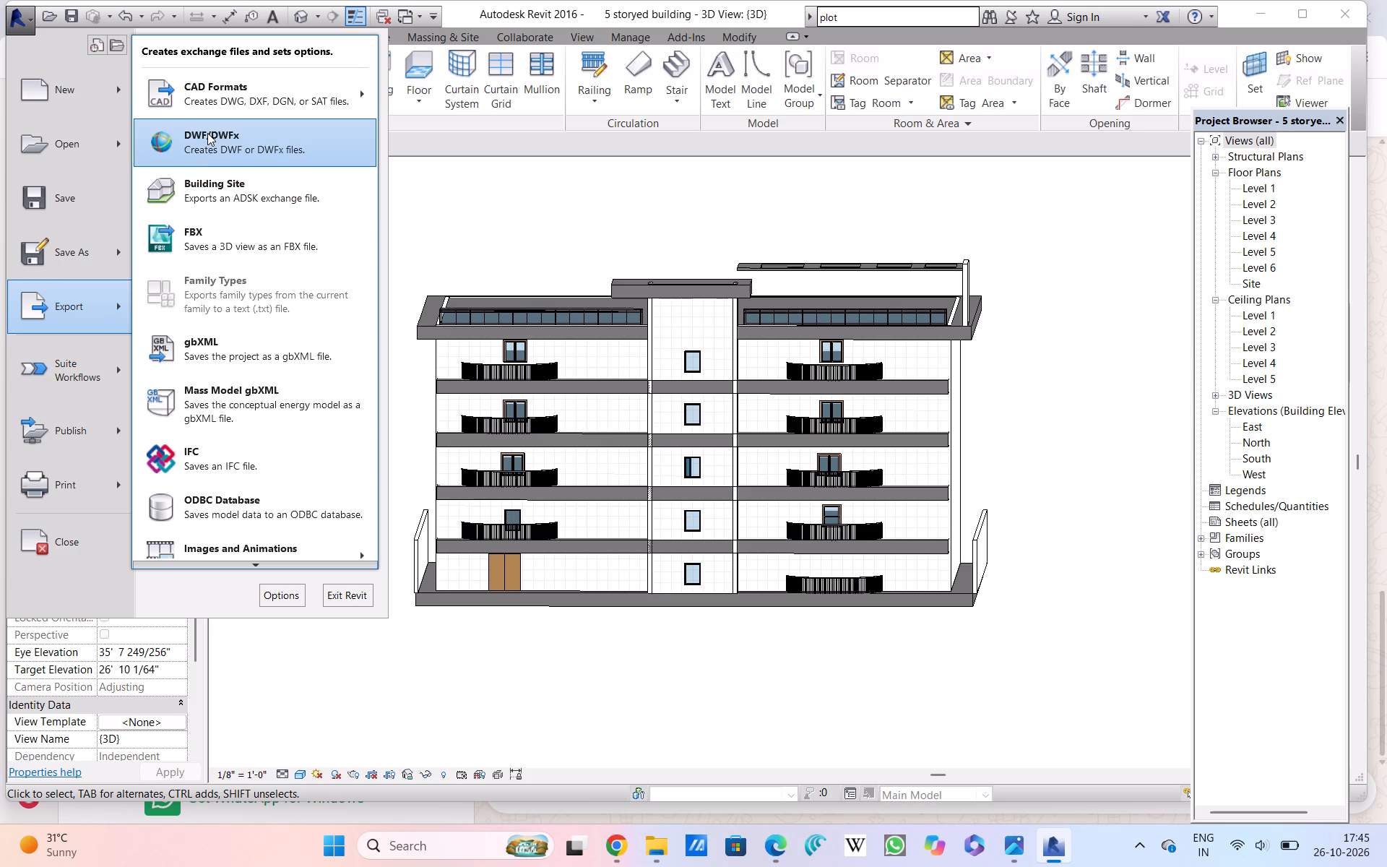
{"action": "scroll", "coordinate": [212, 409], "scroll_direction": "down", "scroll_amount": 2}
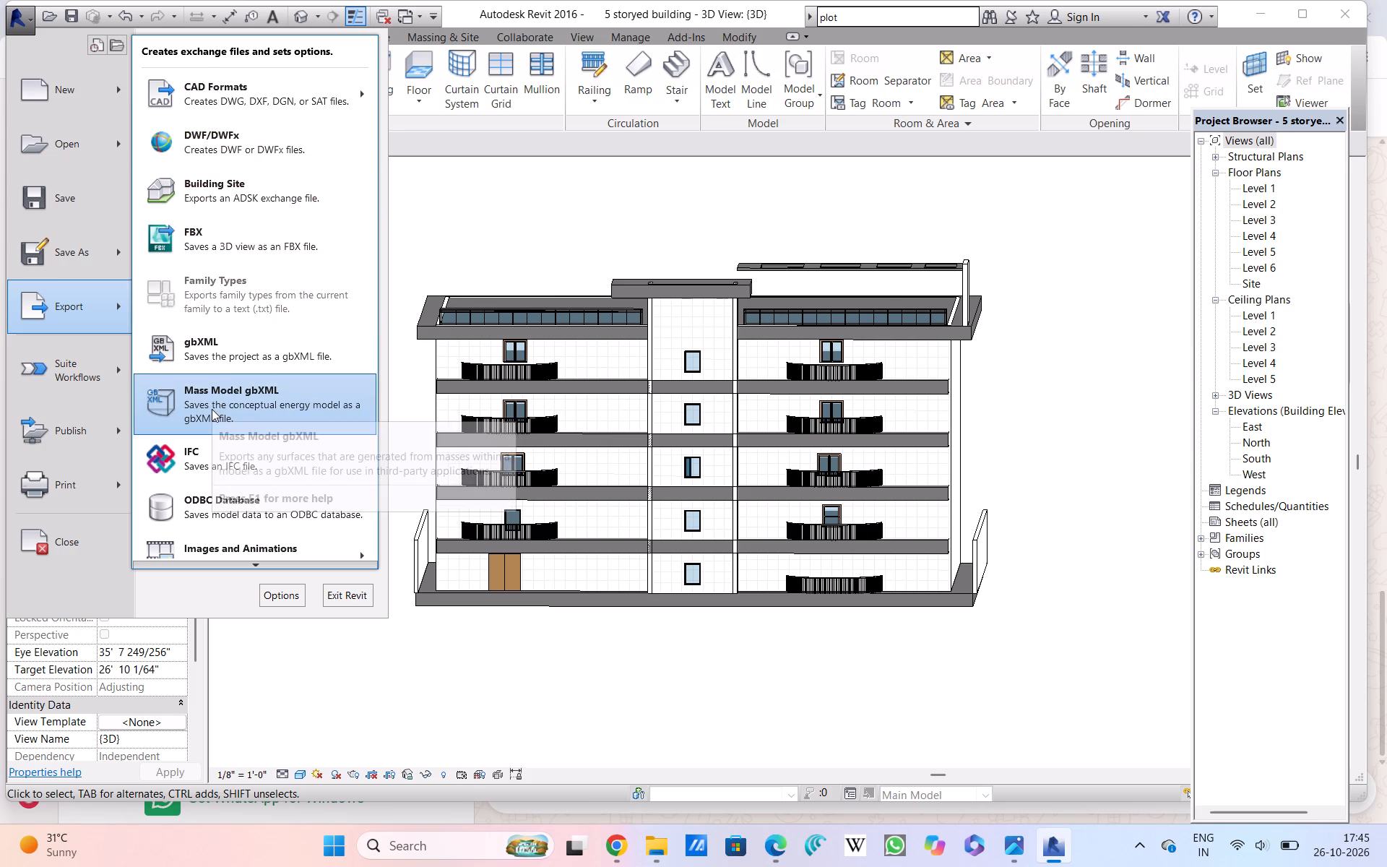
{"action": "scroll", "coordinate": [212, 409], "scroll_direction": "down", "scroll_amount": 2}
{"action": "scroll", "coordinate": [244, 508], "scroll_direction": "up", "scroll_amount": 5}
{"action": "scroll", "coordinate": [244, 508], "scroll_direction": "down", "scroll_amount": 4}
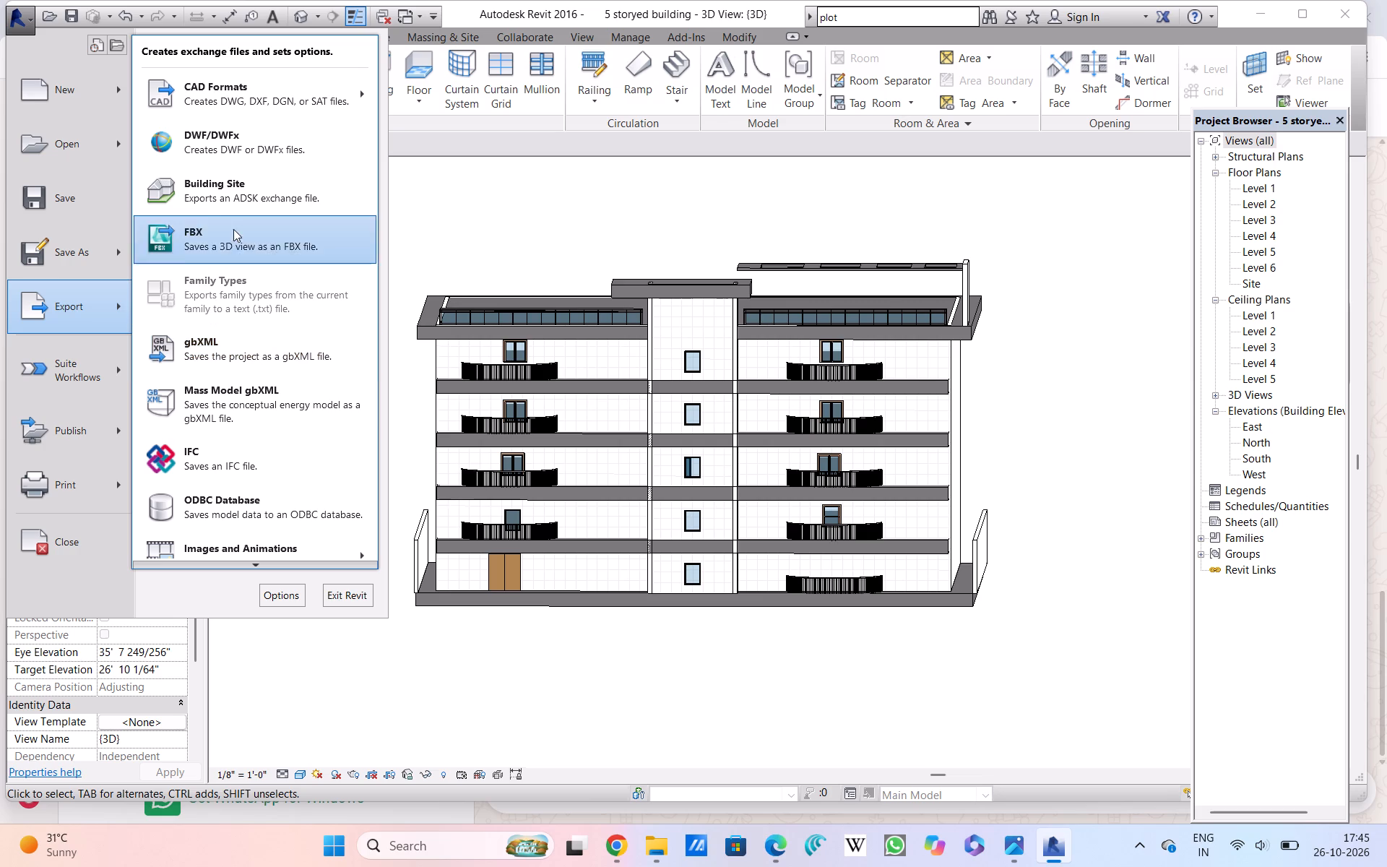
{"action": "left_click", "coordinate": [327, 104]}
{"action": "left_click", "coordinate": [421, 79]}
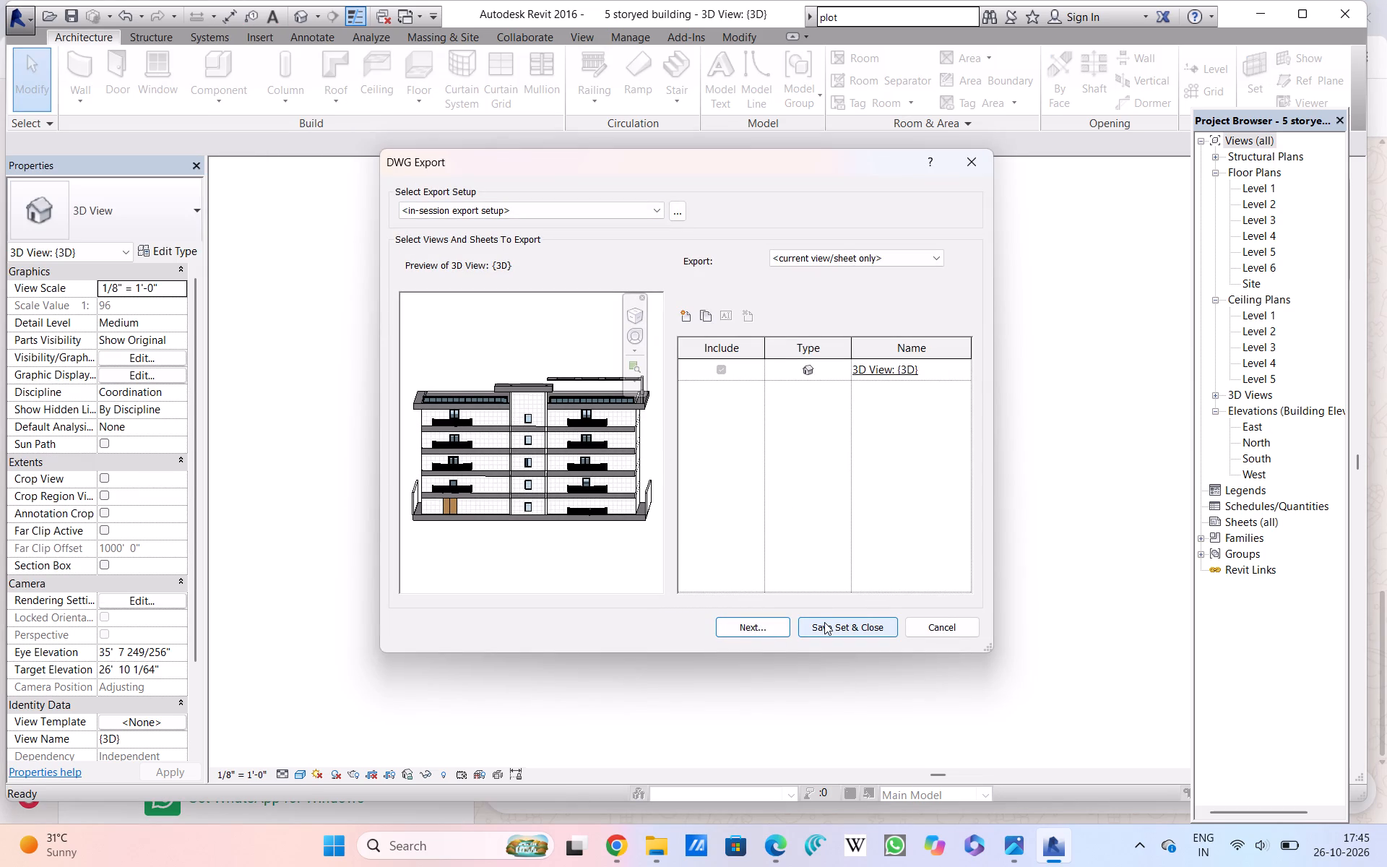
{"action": "left_click", "coordinate": [928, 374]}
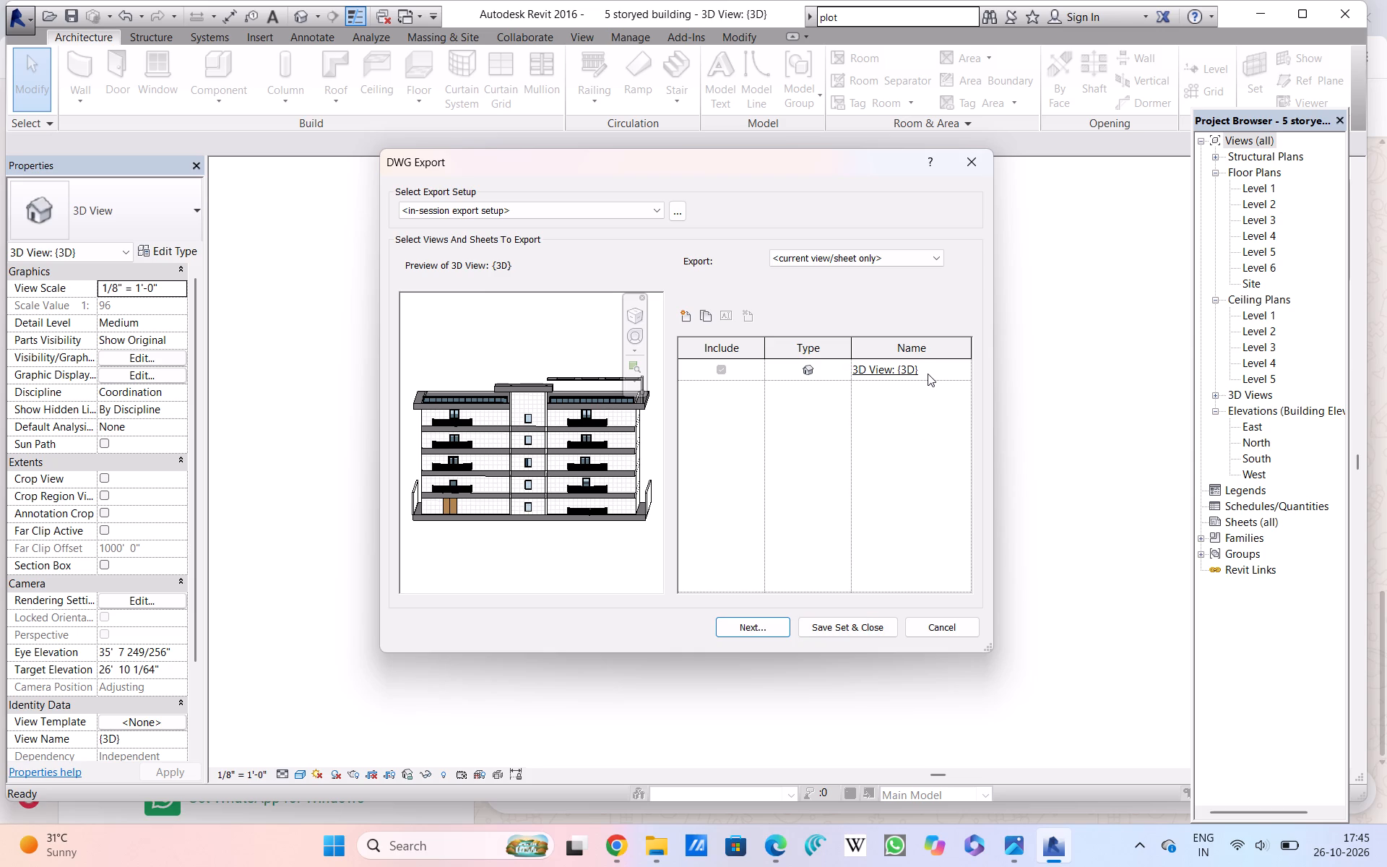
{"action": "left_click", "coordinate": [914, 361]}
{"action": "triple_click", "coordinate": [907, 364]}
{"action": "left_click", "coordinate": [765, 630]}
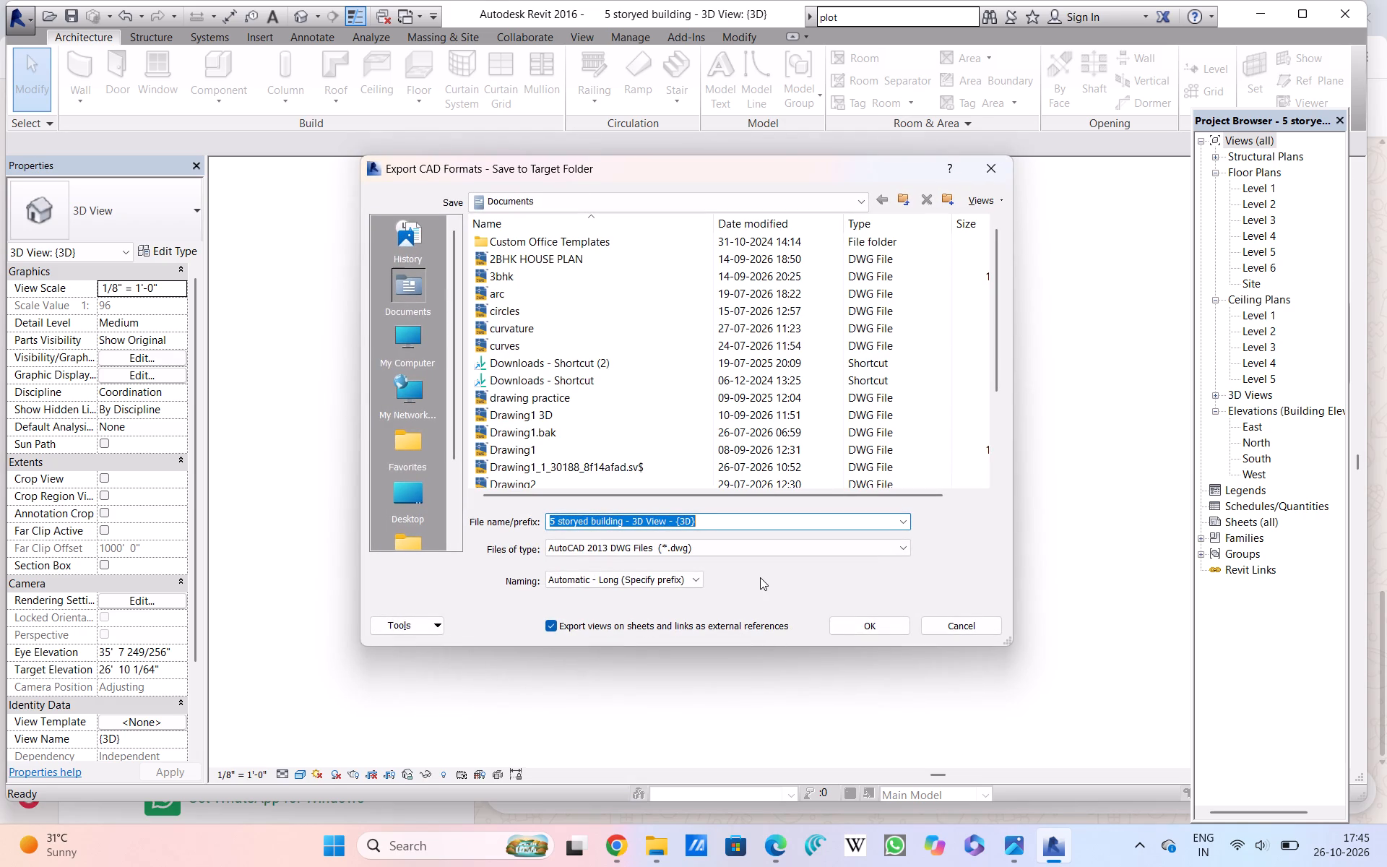
Clear the proposed file name for the AutoCAD 2013 DWG export in the Documents folder.
{"action": "key", "text": "BackSpace"}
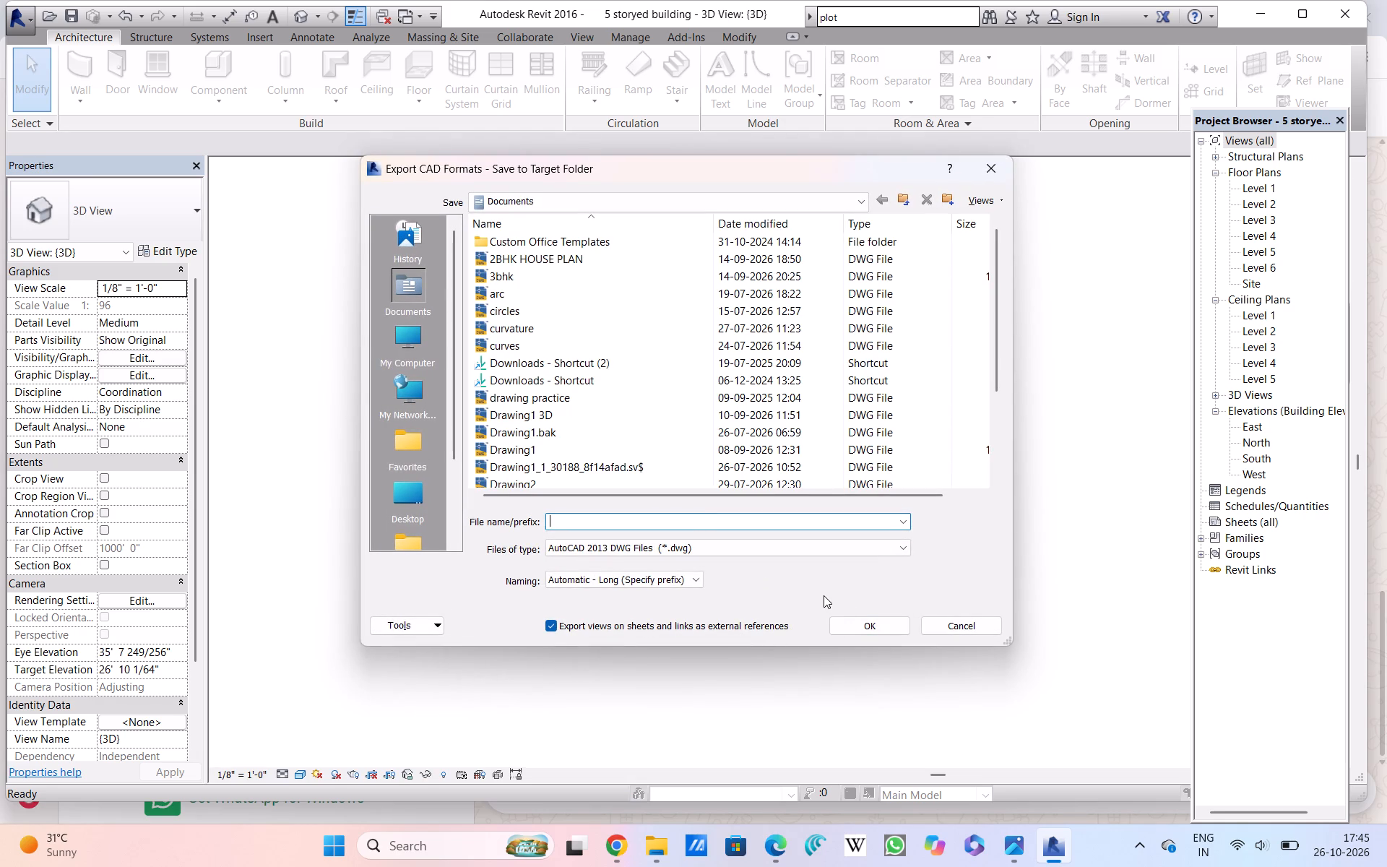
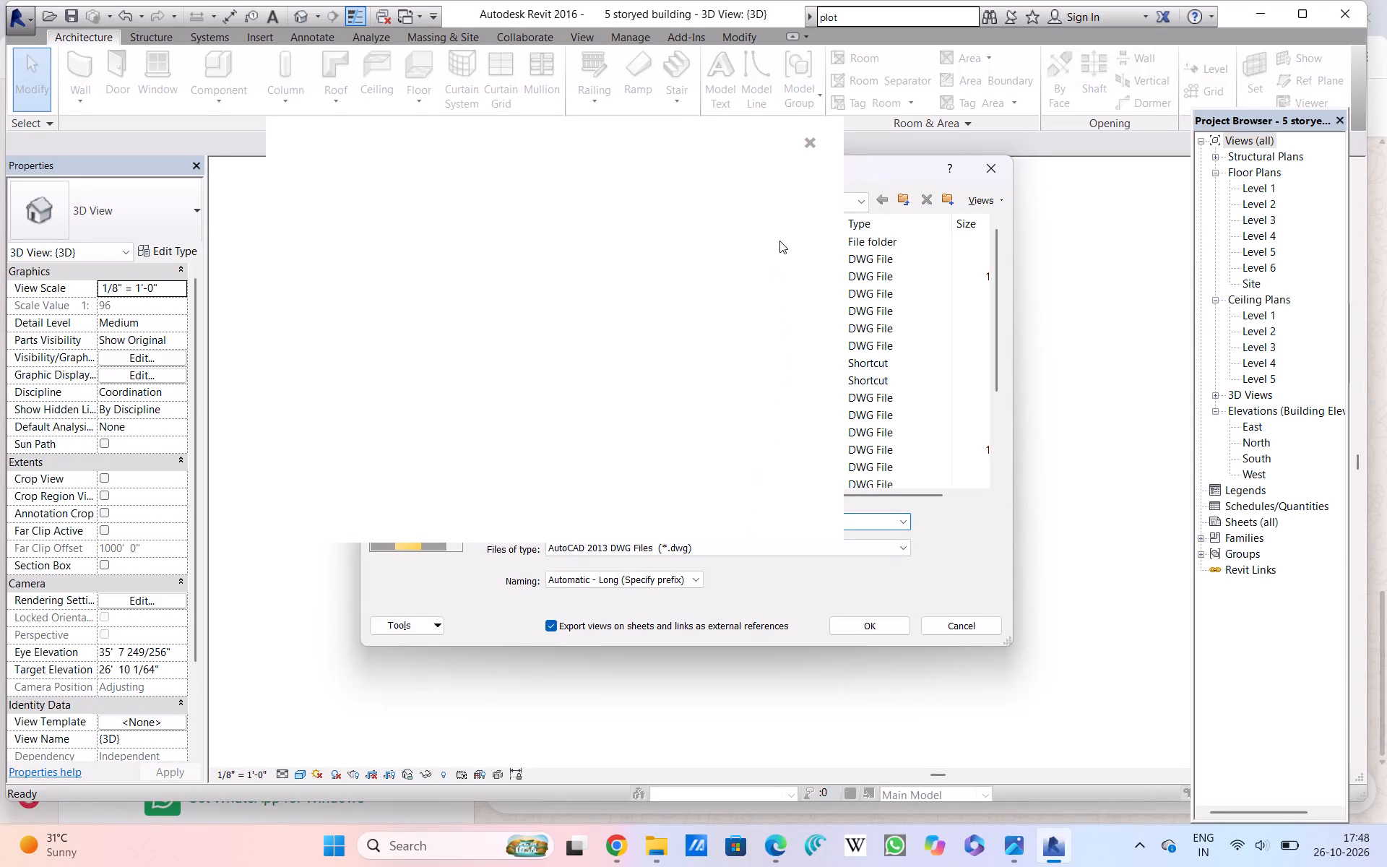
Dismiss the notification card and enter 5 storyed building.rvt as the export file name.
{"action": "double_click", "coordinate": [807, 135]}
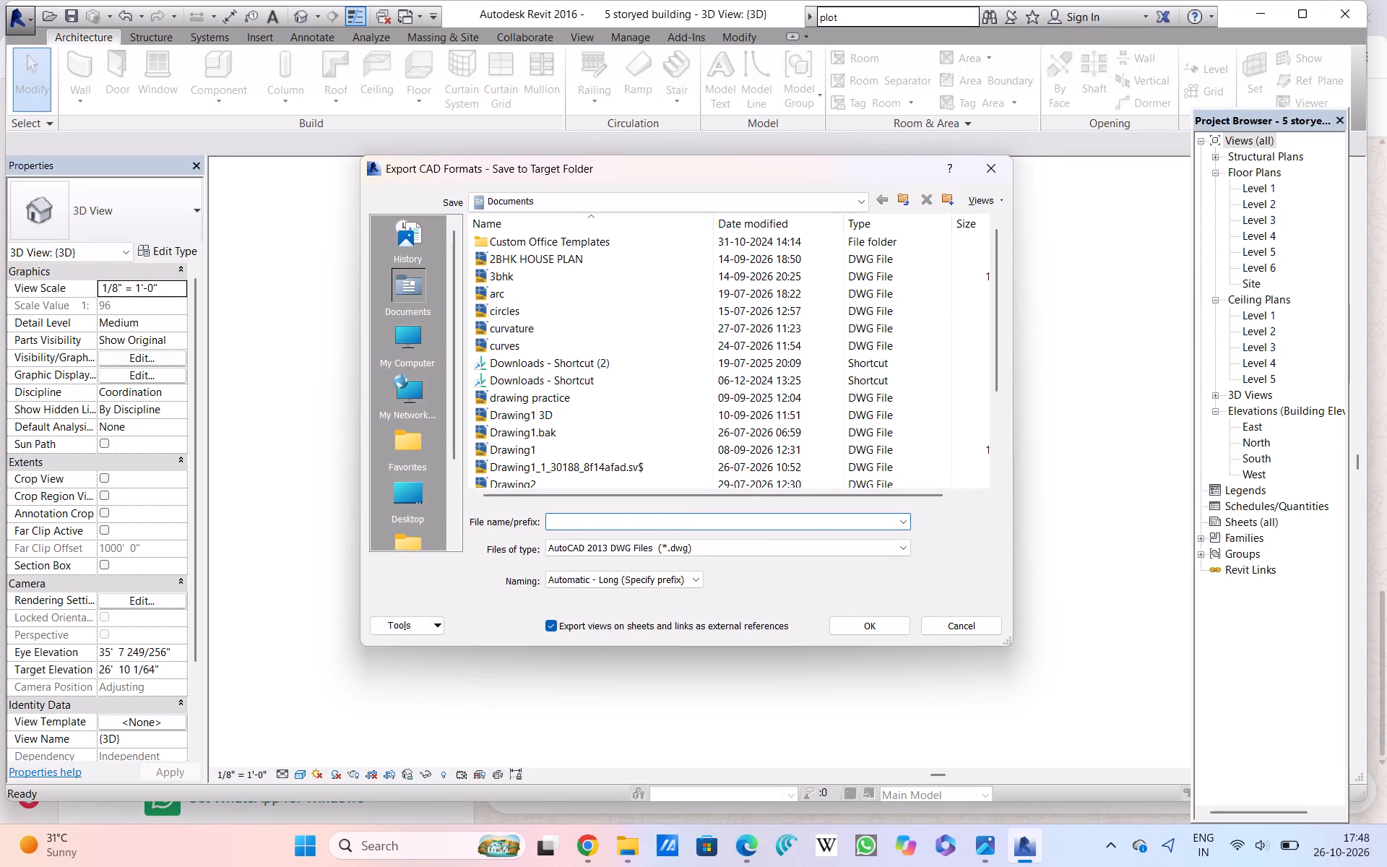
{"action": "type", "text": "5 storyed"}
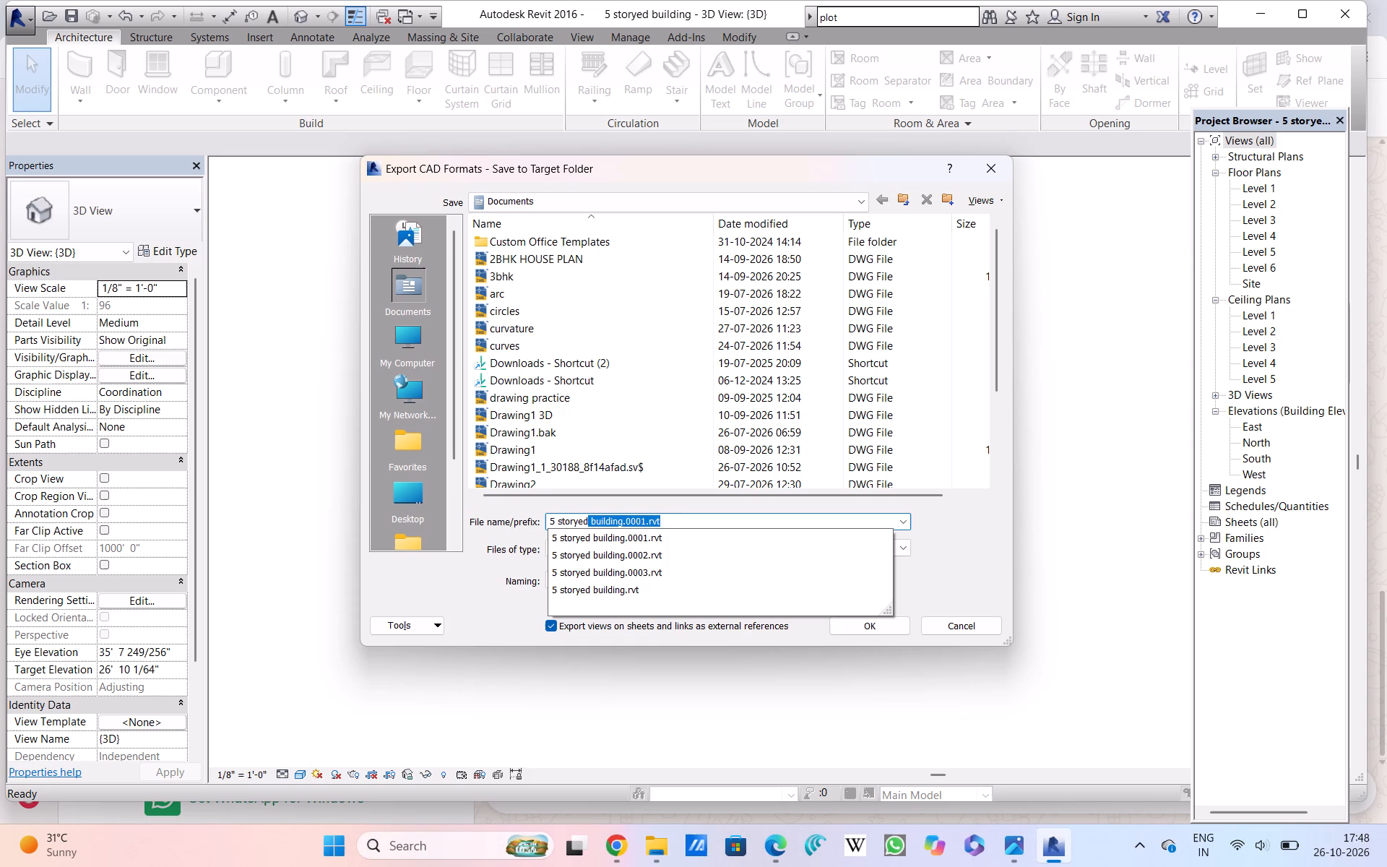
{"action": "key", "text": "space"}
{"action": "type", "text": "bu"}
{"action": "type", "text": "ilding"}
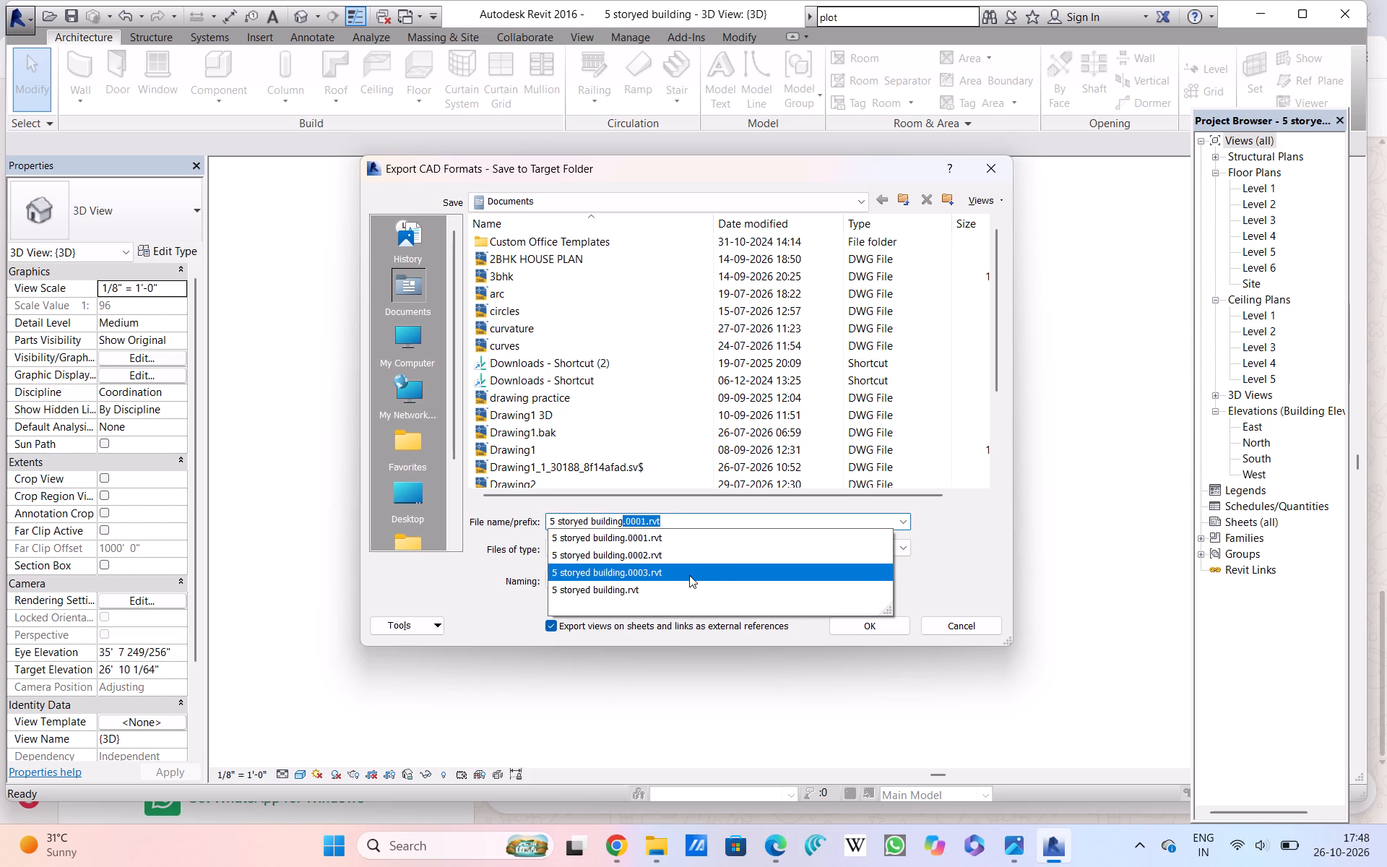
{"action": "left_click", "coordinate": [734, 592]}
{"action": "left_click", "coordinate": [734, 592]}
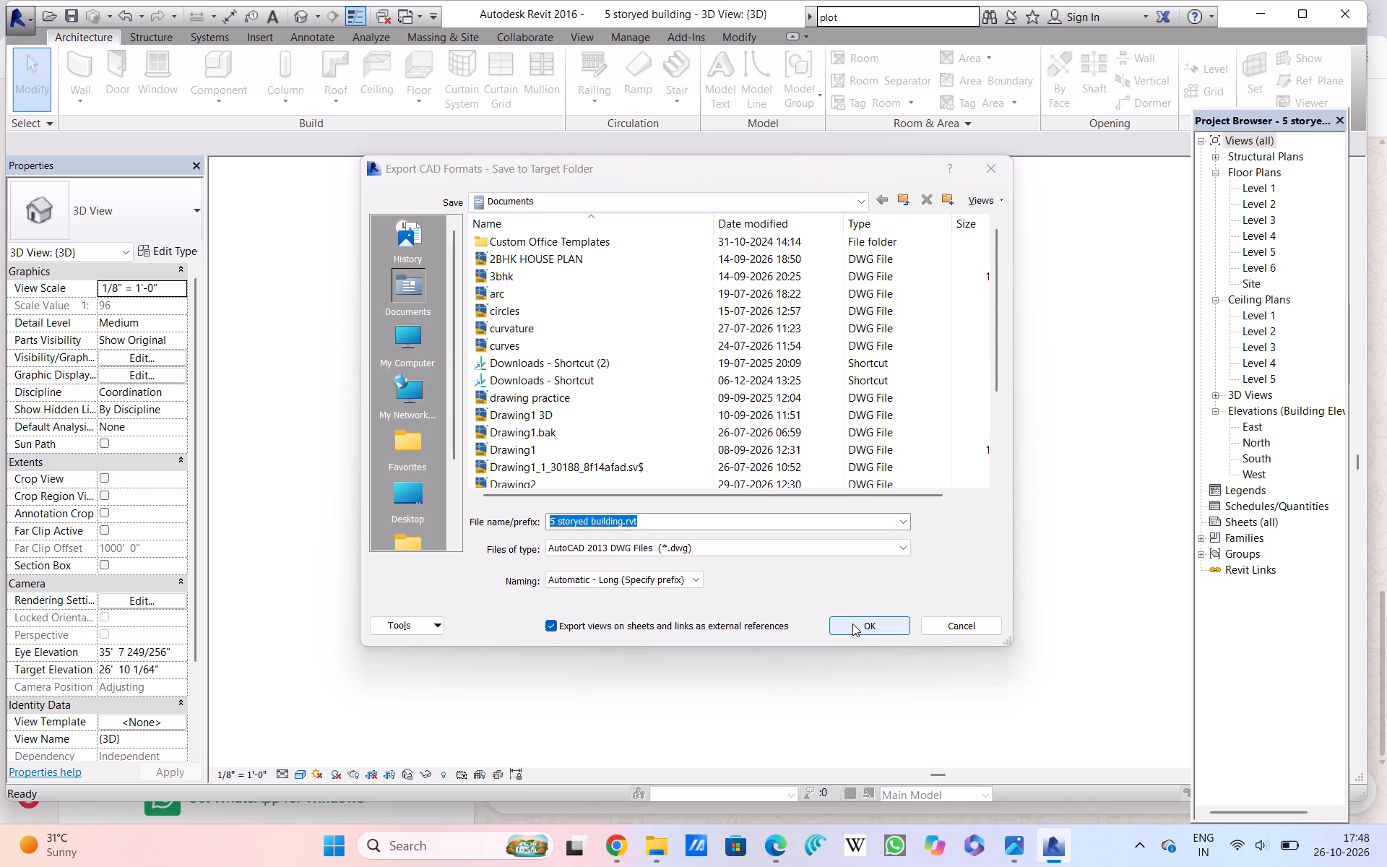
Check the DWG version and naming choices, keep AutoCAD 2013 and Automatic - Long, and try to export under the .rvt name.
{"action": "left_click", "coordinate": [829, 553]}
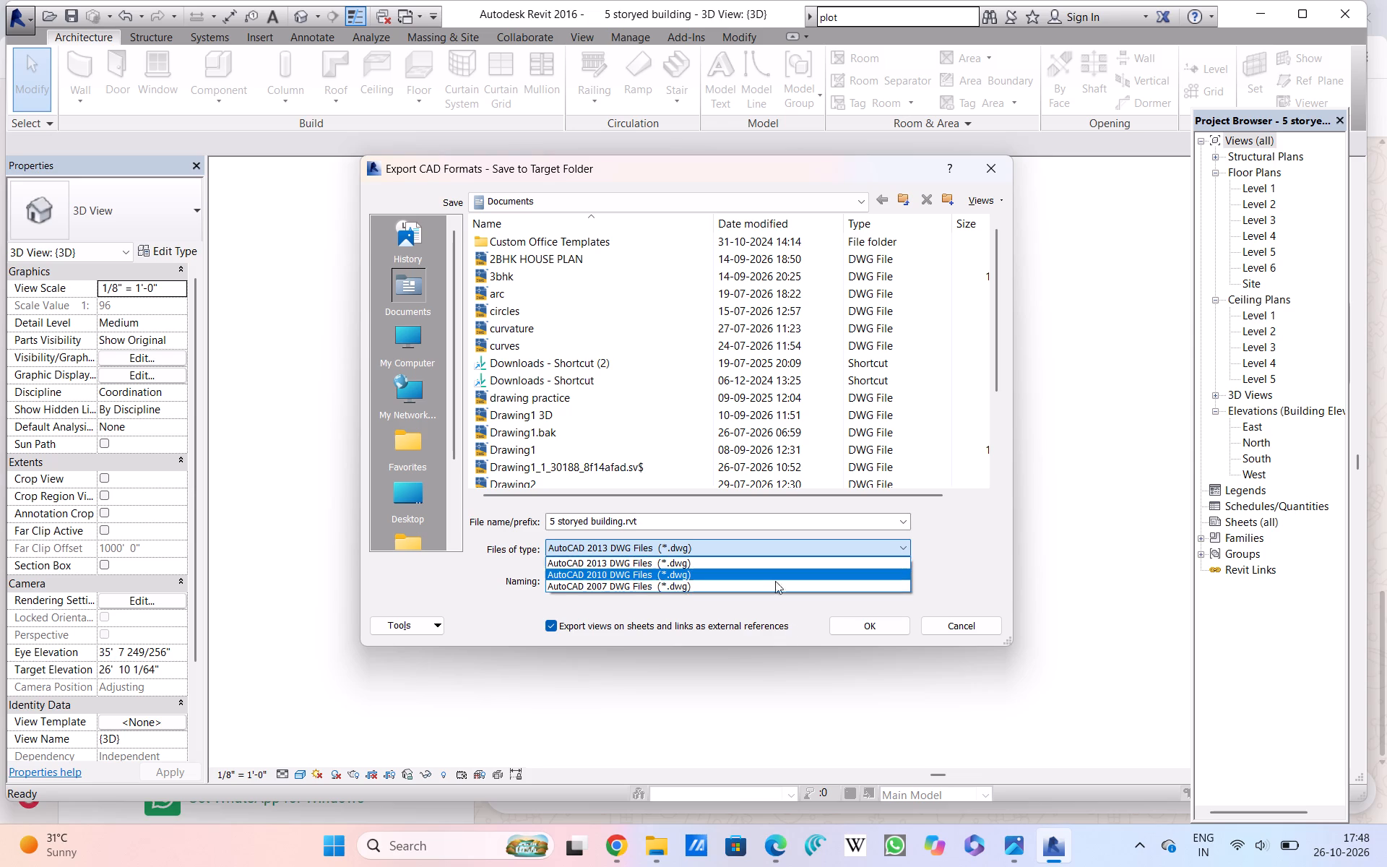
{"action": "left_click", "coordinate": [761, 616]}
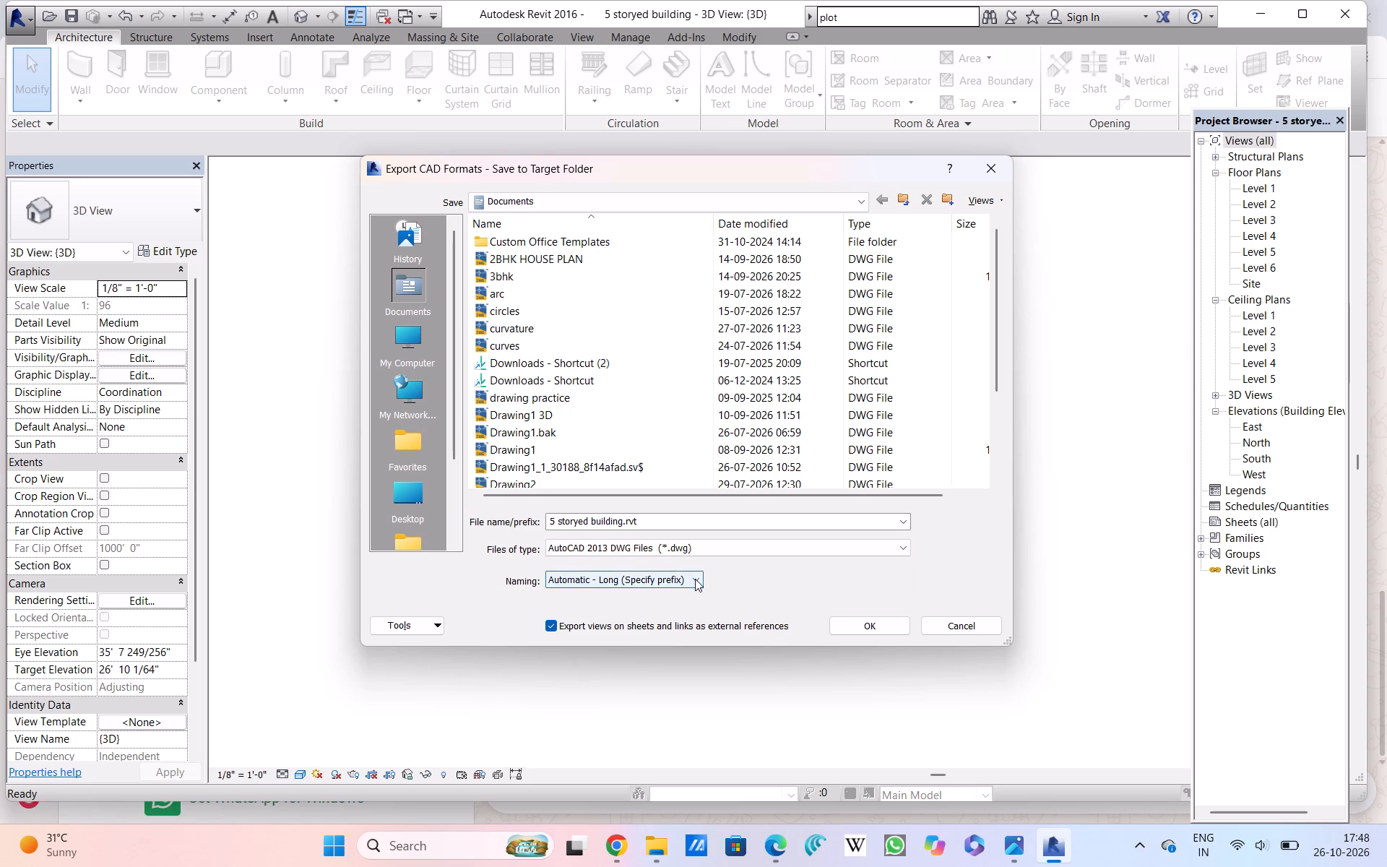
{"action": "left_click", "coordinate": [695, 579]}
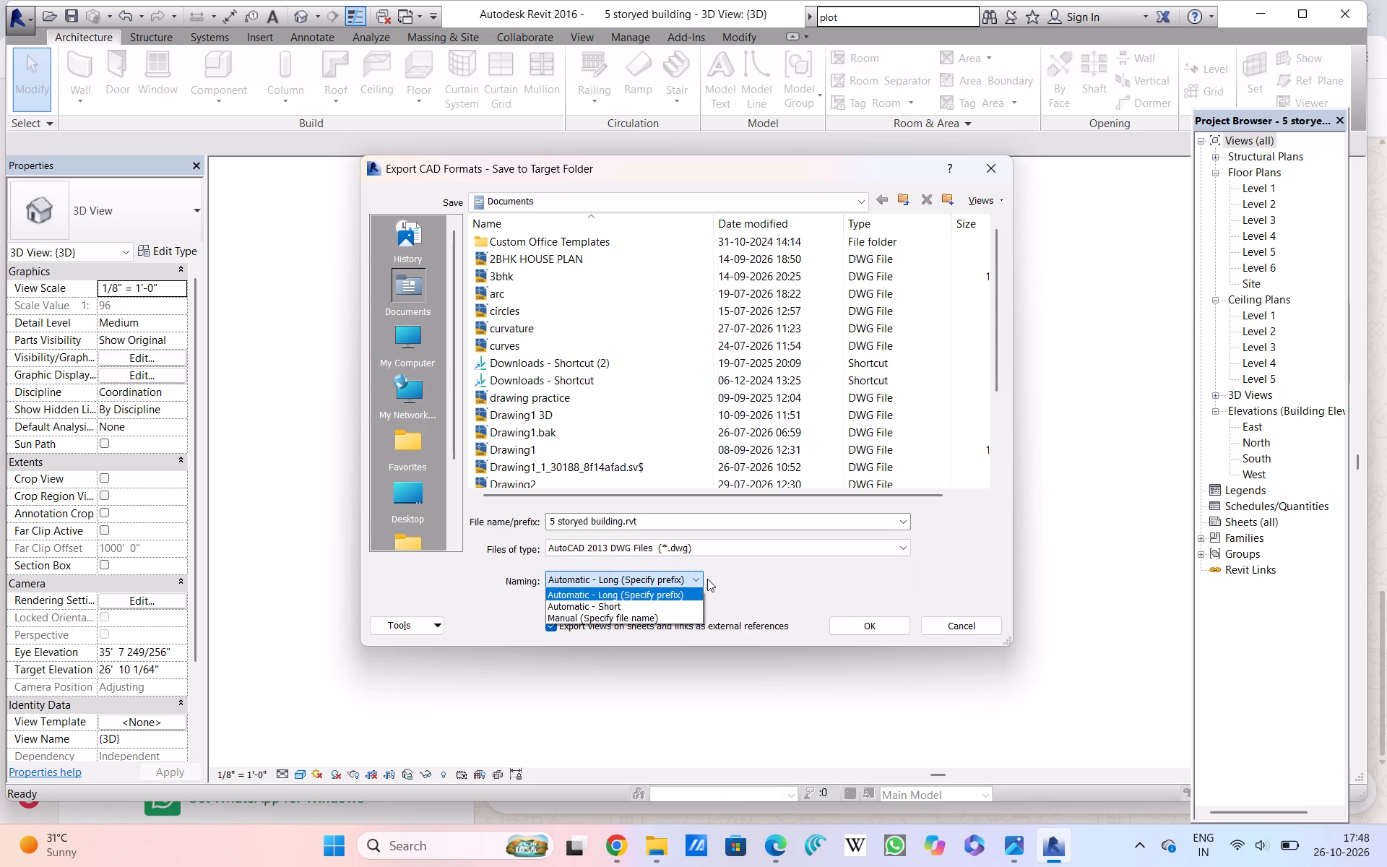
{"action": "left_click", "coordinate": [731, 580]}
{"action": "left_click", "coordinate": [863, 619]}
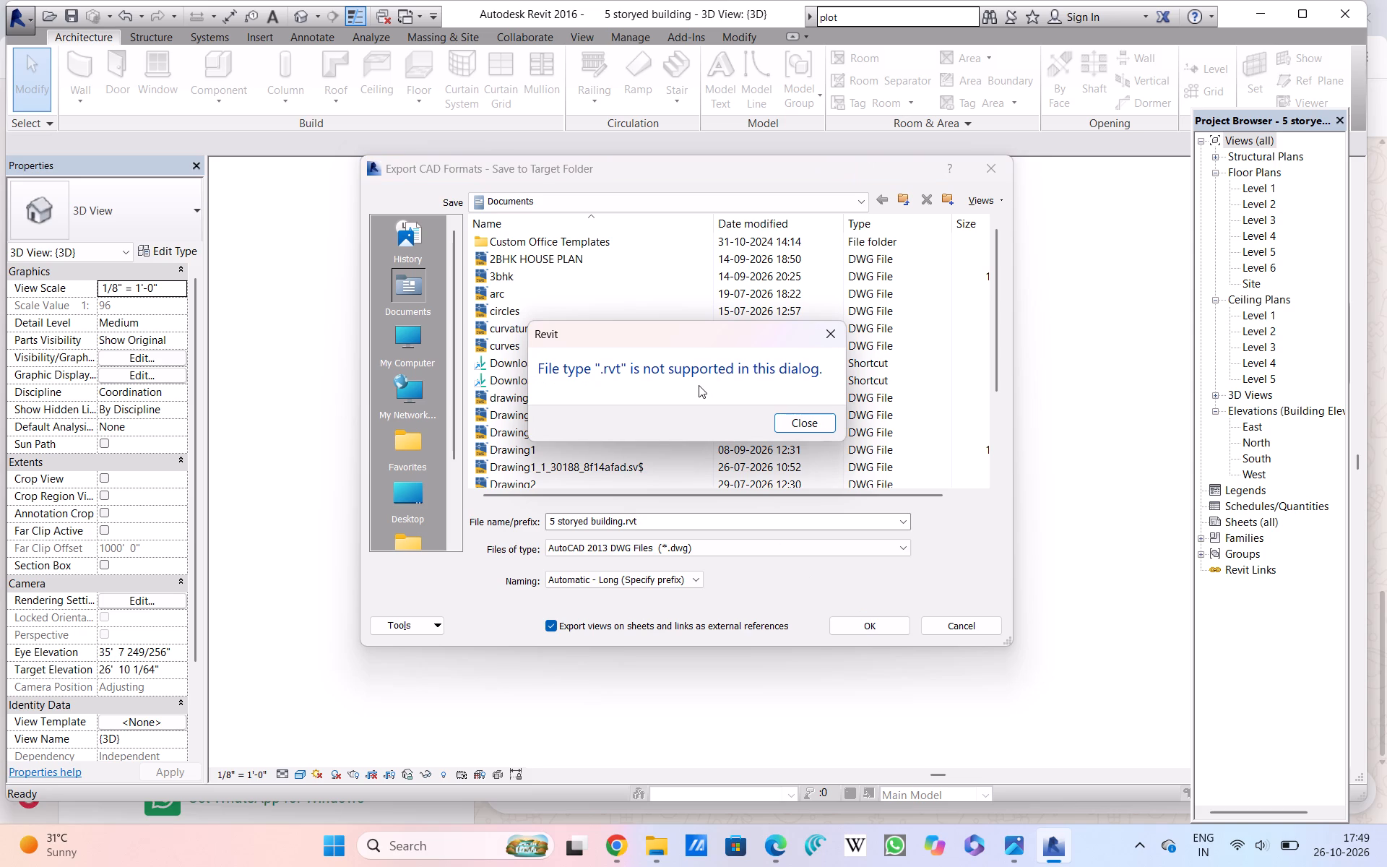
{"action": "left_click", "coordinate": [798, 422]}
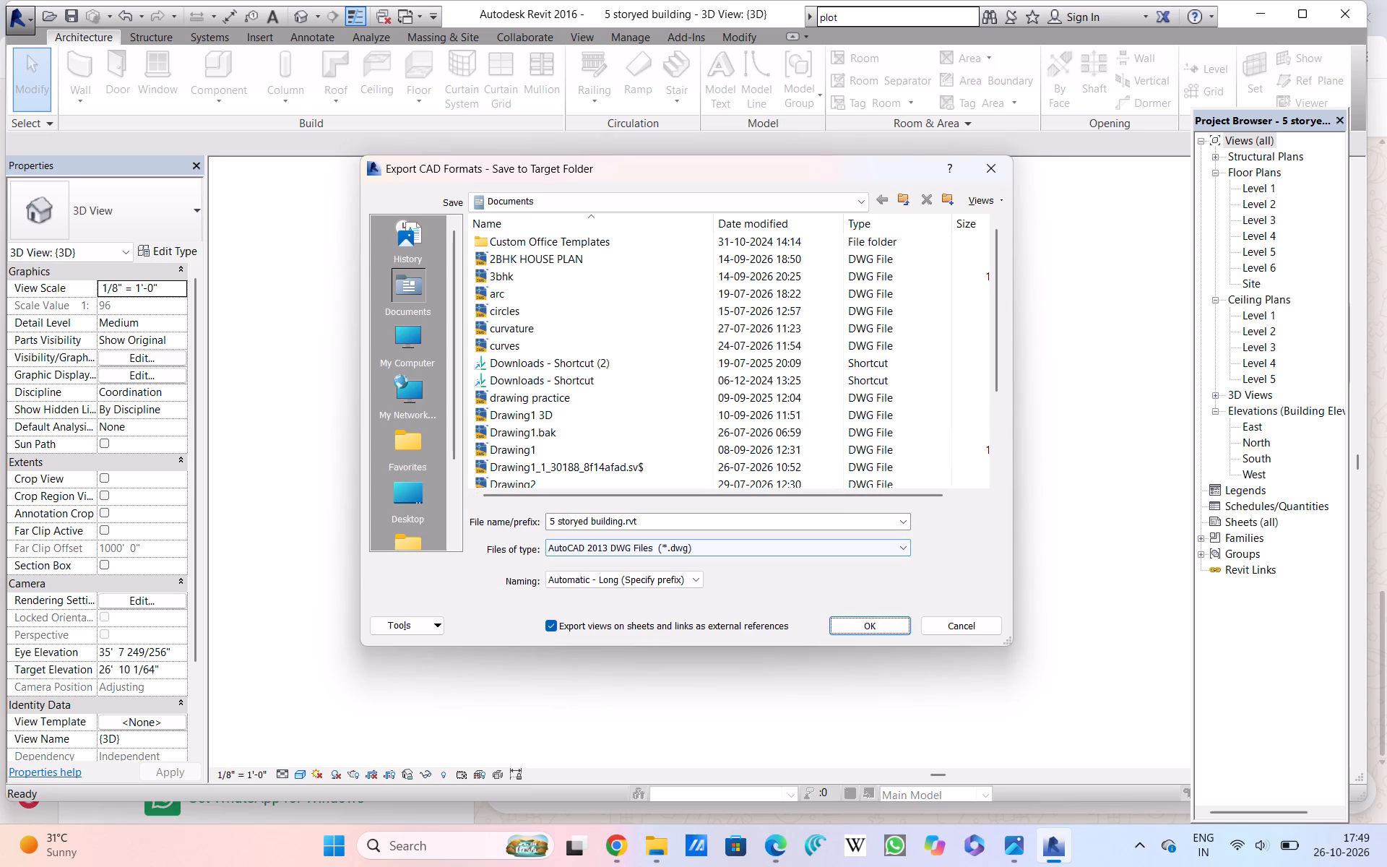
Change the export file name to 5 storyed building.pdf and submit the export of the 3D view.
{"action": "left_click", "coordinate": [744, 523]}
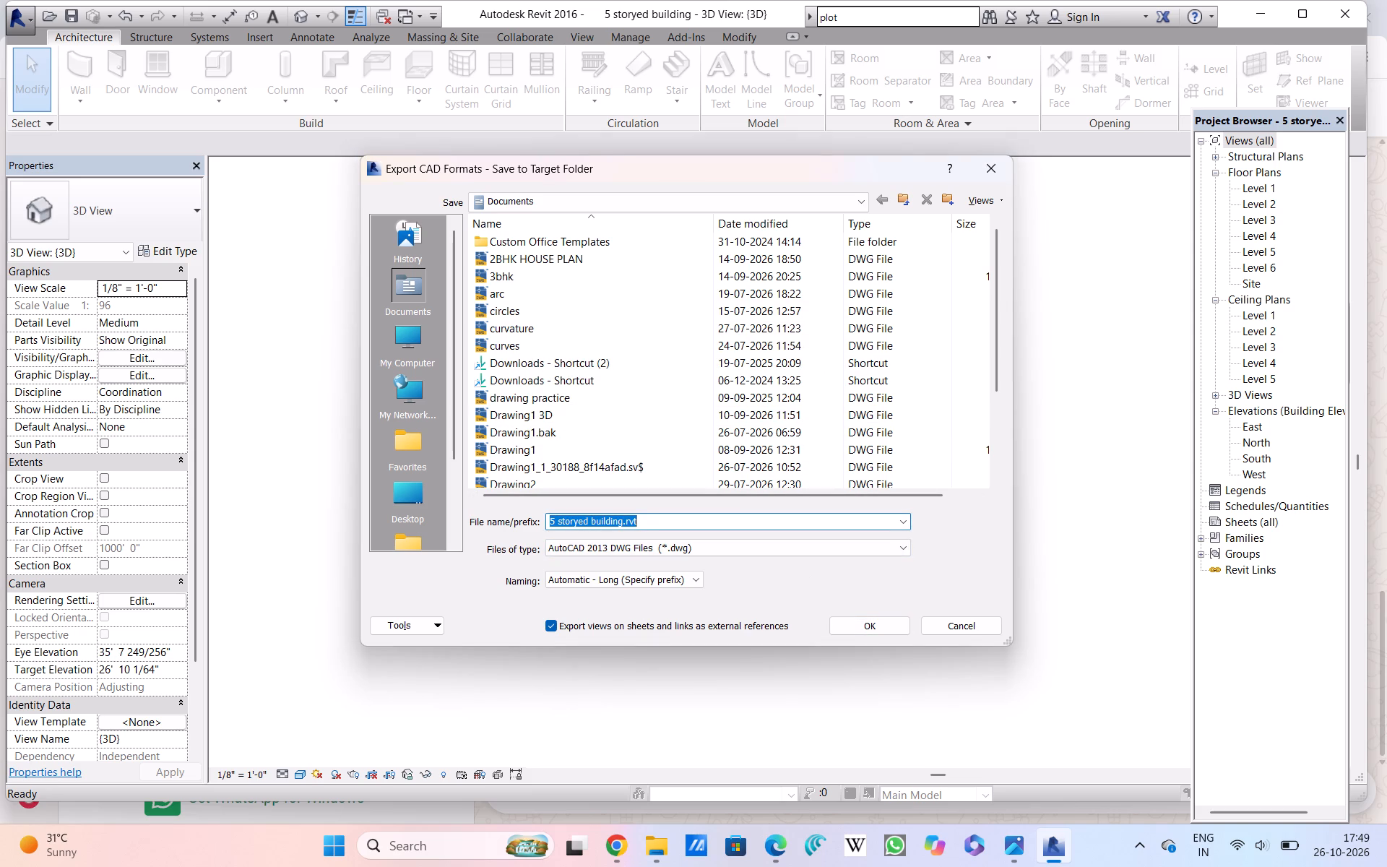
{"action": "left_click", "coordinate": [745, 524]}
{"action": "key", "text": "BackSpace"}
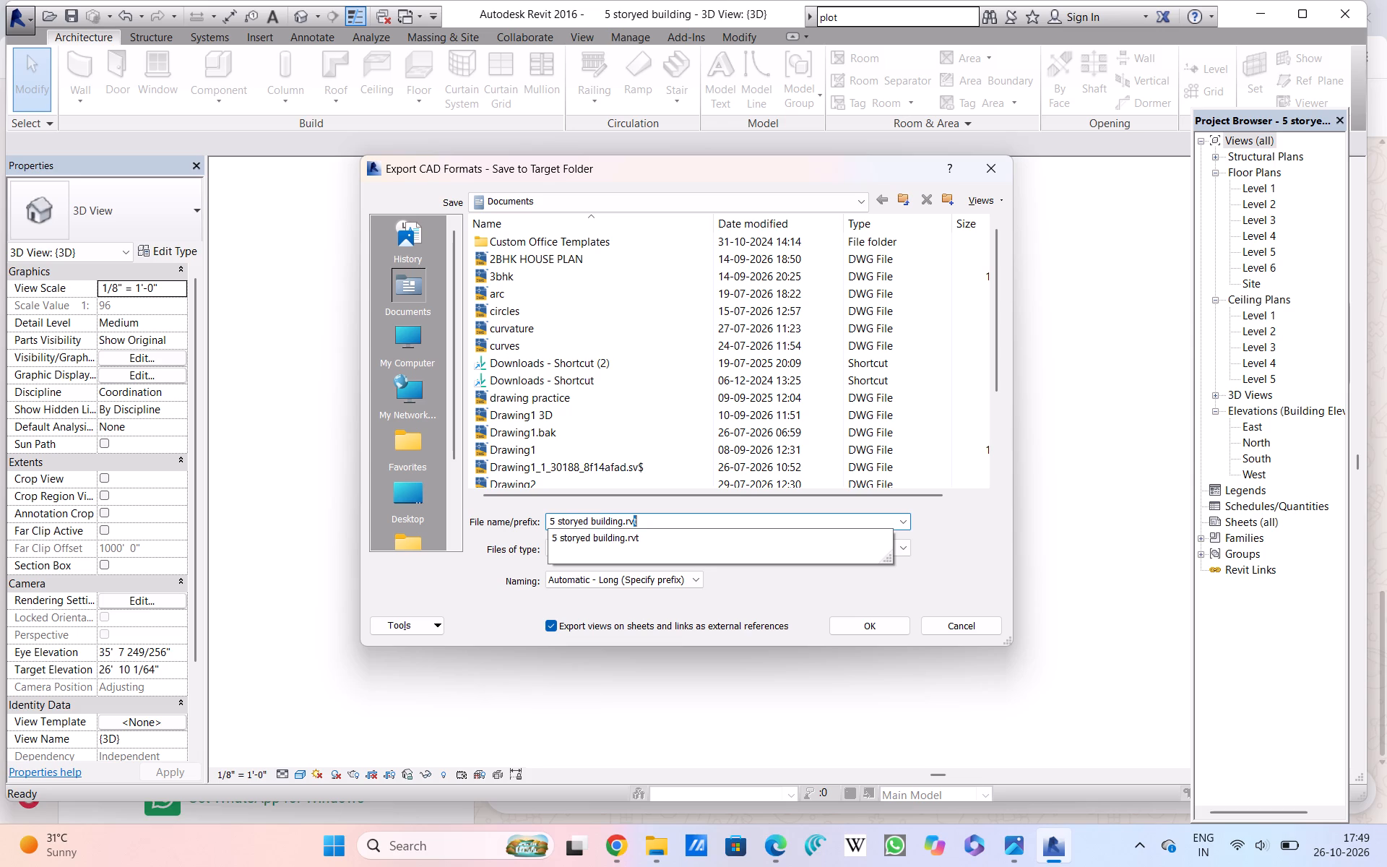
{"action": "key", "text": "BackSpace"}
{"action": "key", "text": "BackSpace"}
{"action": "key", "text": "BackSpace"}
{"action": "key", "text": "BackSpace"}
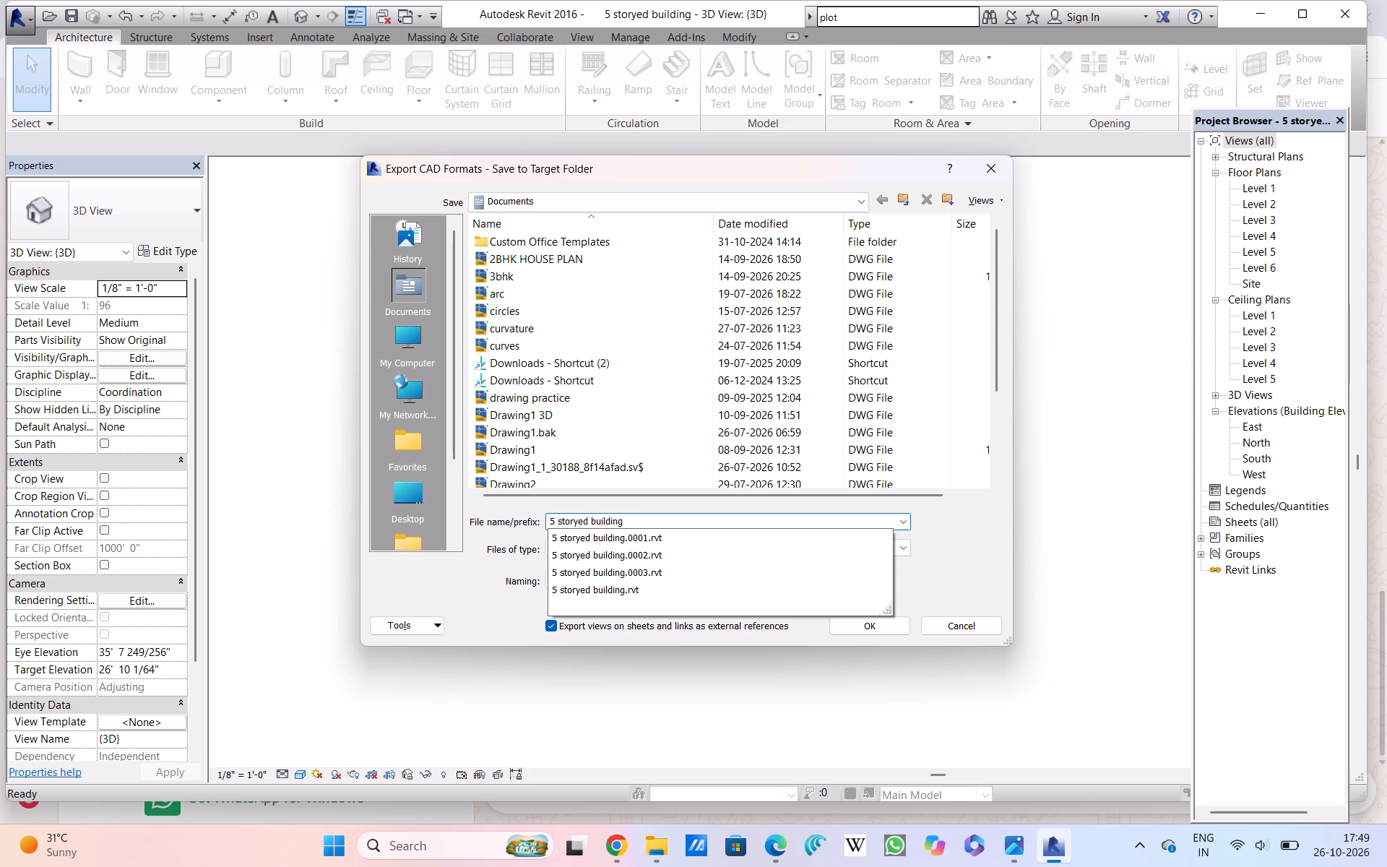
{"action": "type", "text": ".pdf"}
{"action": "left_click", "coordinate": [873, 626]}
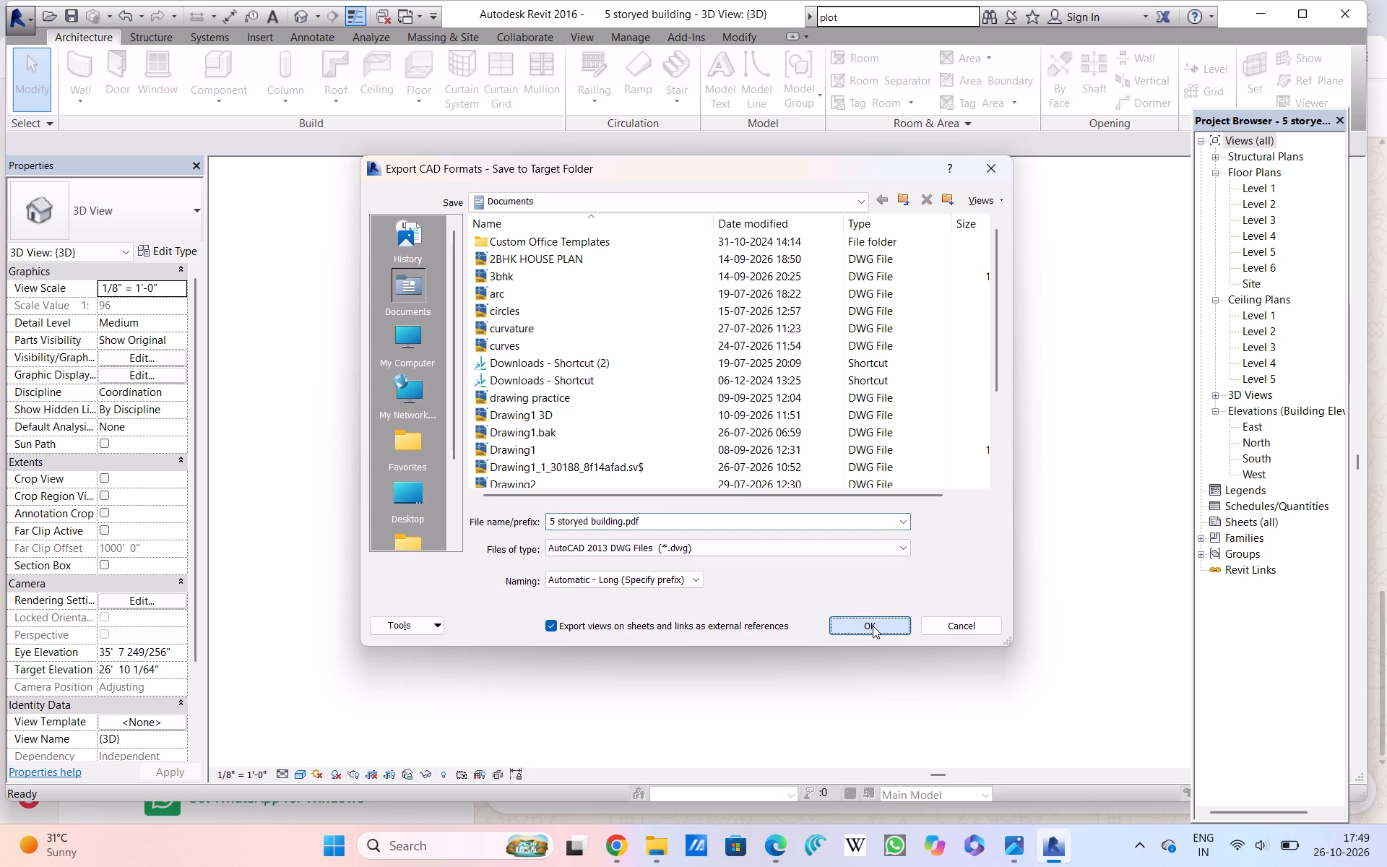
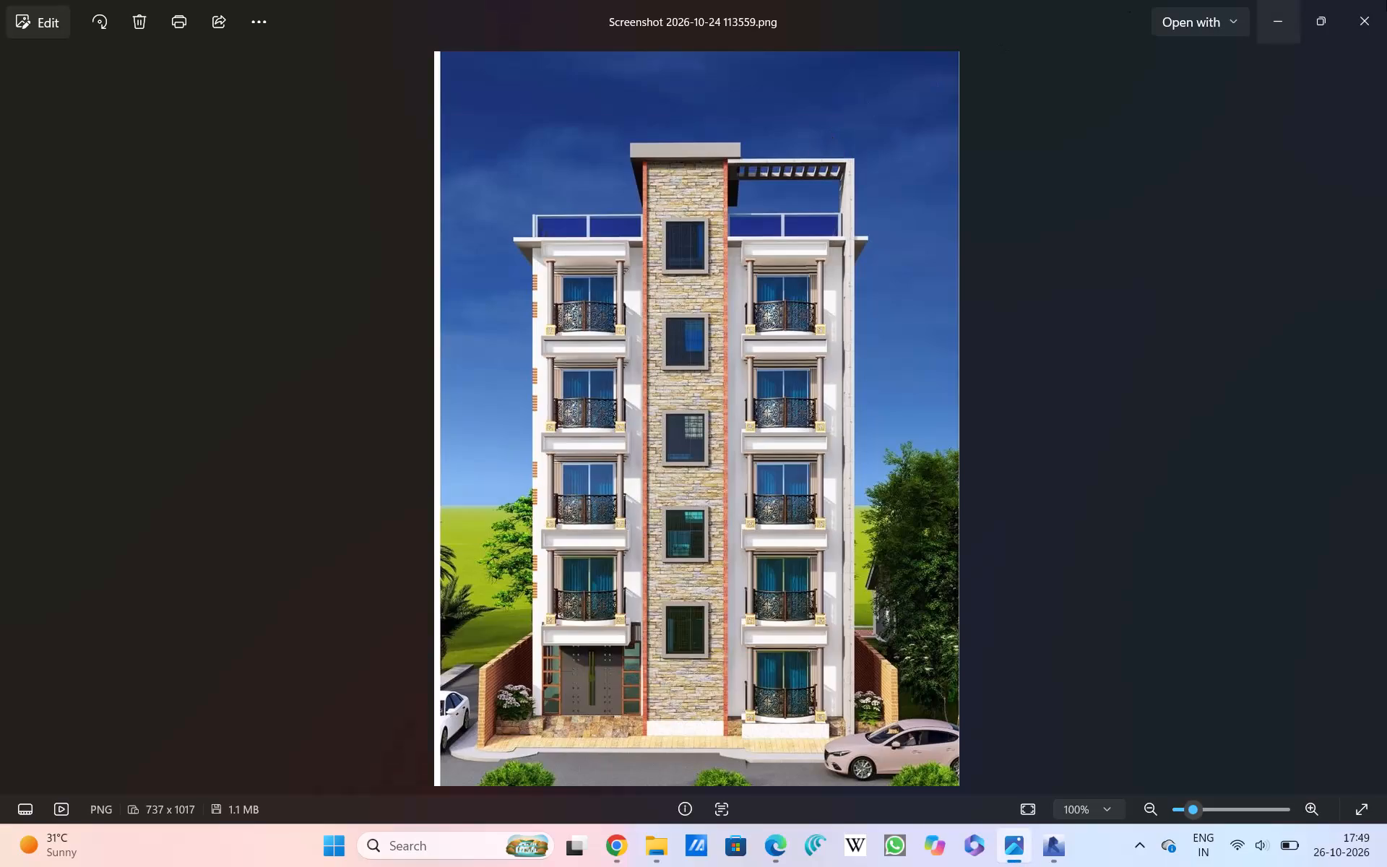
Close the building reference image and open the Fuji application from the desktop.
{"action": "left_click", "coordinate": [1374, 12]}
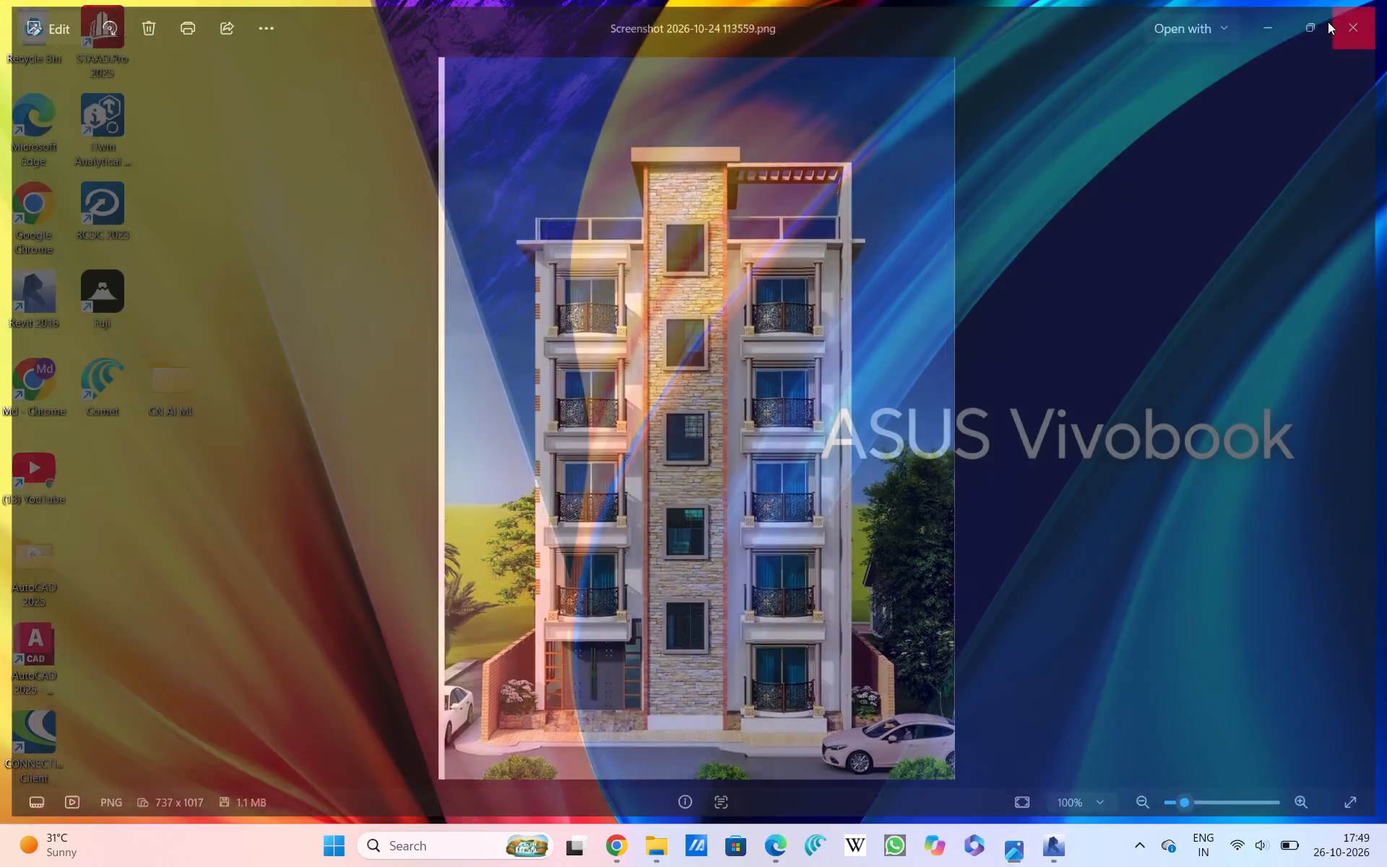
{"action": "left_click", "coordinate": [108, 296]}
{"action": "left_click", "coordinate": [108, 296]}
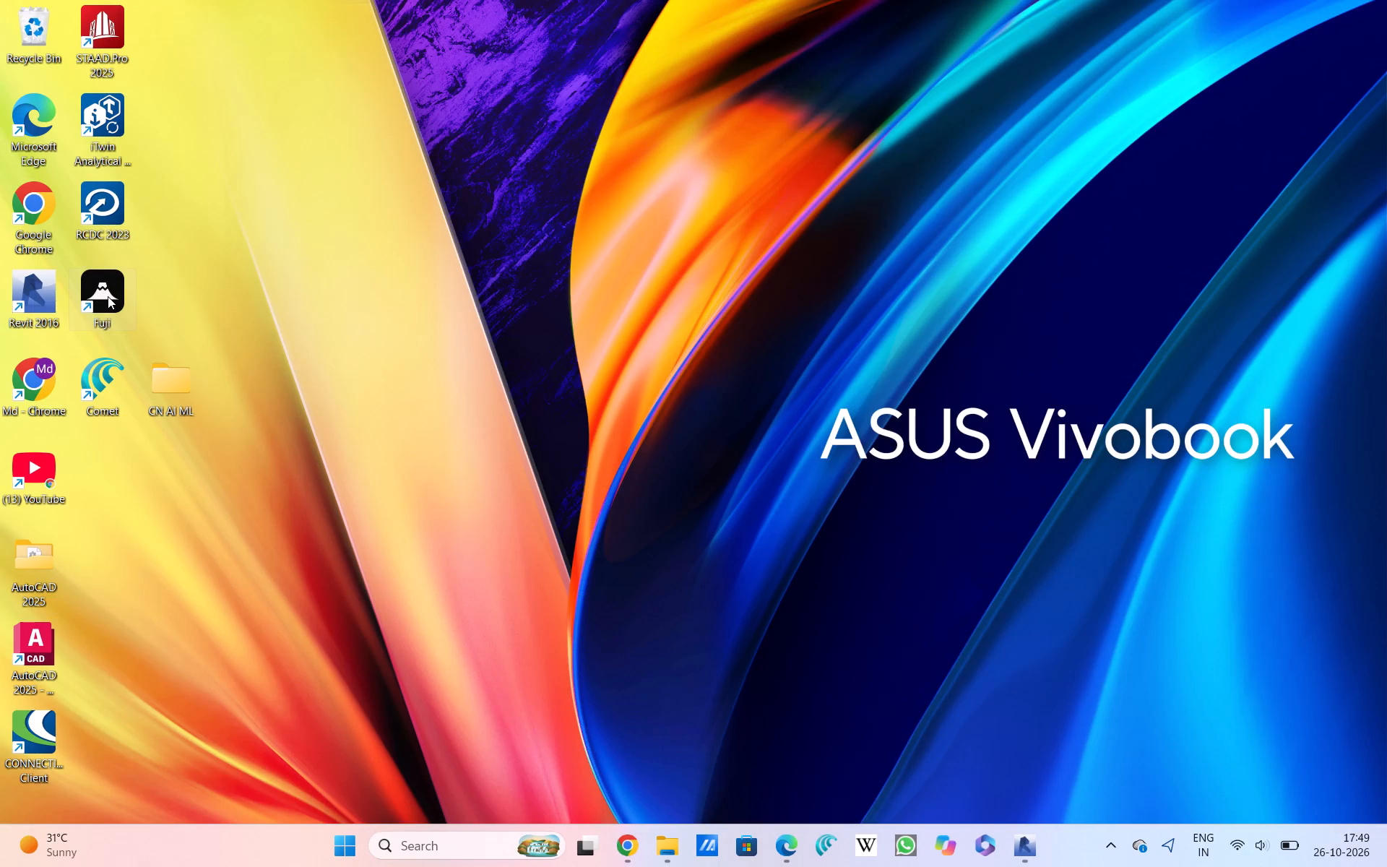
{"action": "double_click", "coordinate": [118, 299]}
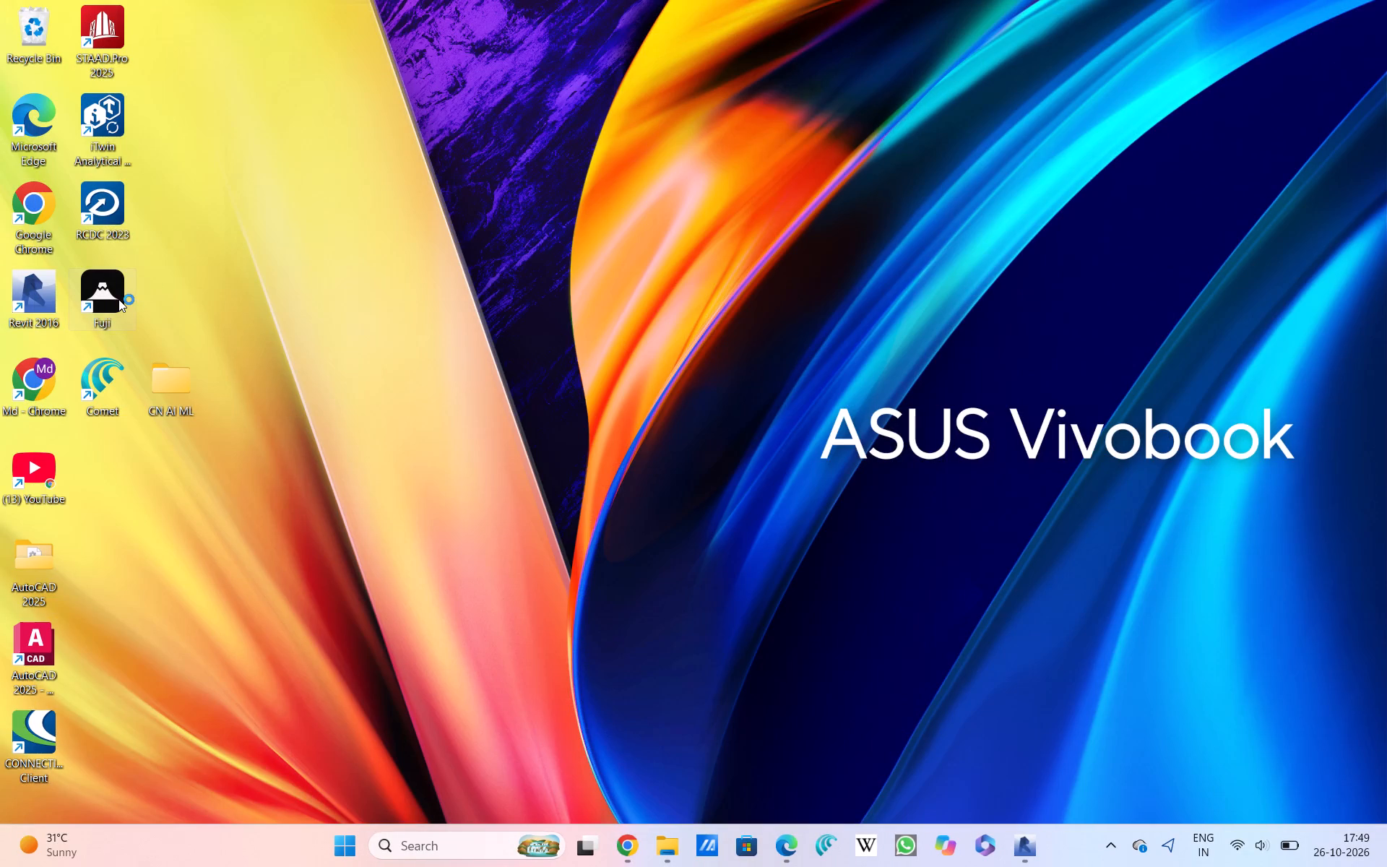